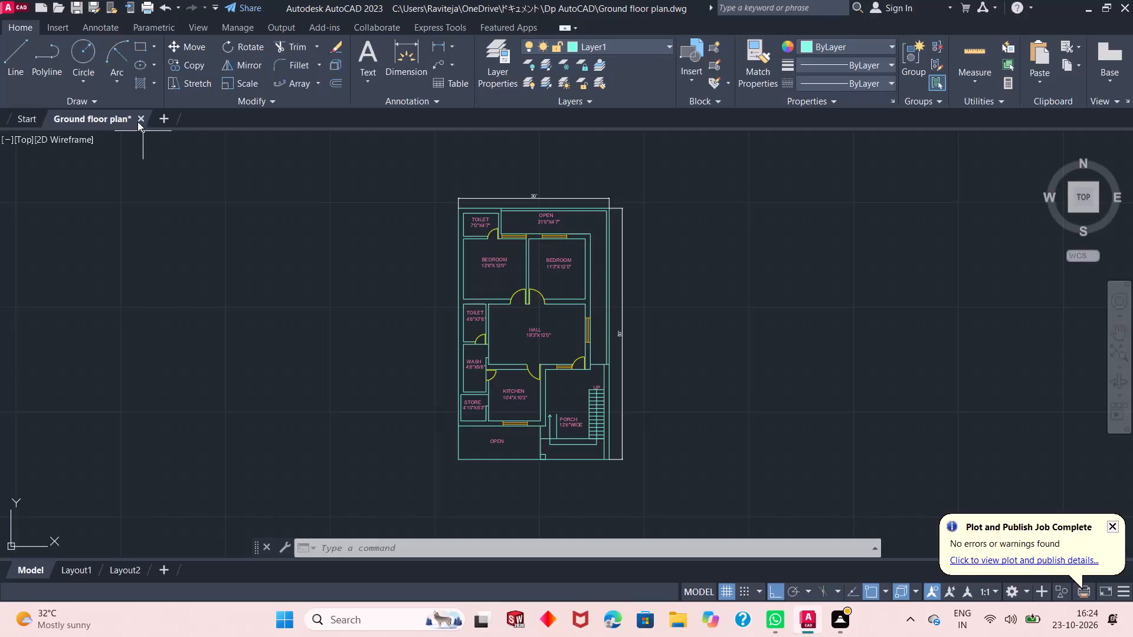
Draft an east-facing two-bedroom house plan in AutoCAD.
Close the Ground floor plan drawing and start a new drawing from the acadiso.dwt template.
left_click(137, 119)
left_click(602, 337)
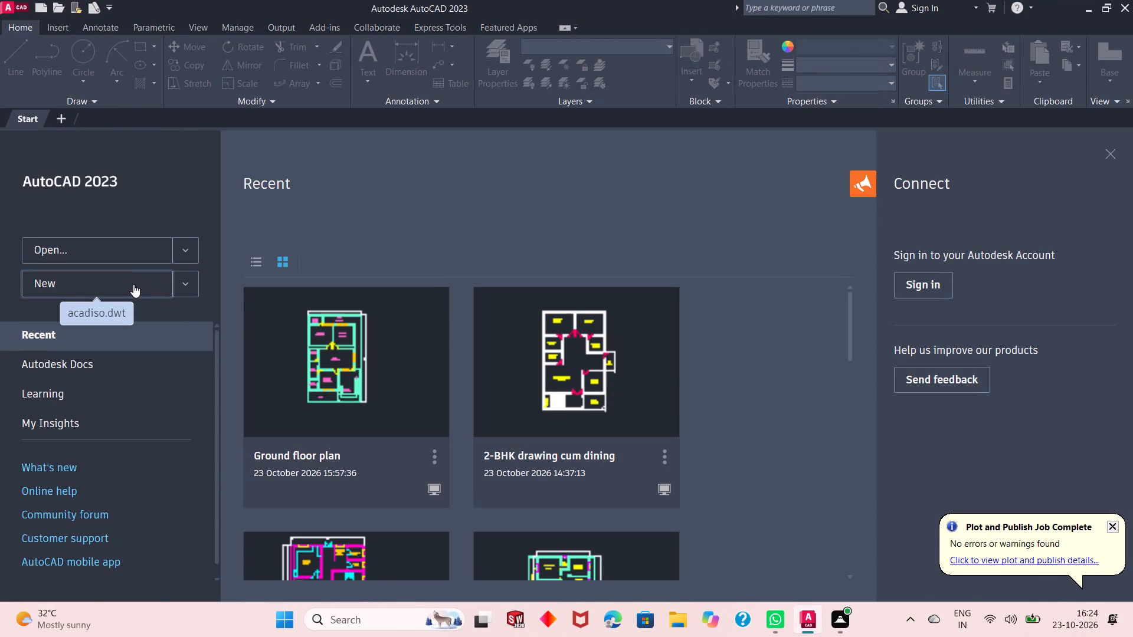
left_click(133, 284)
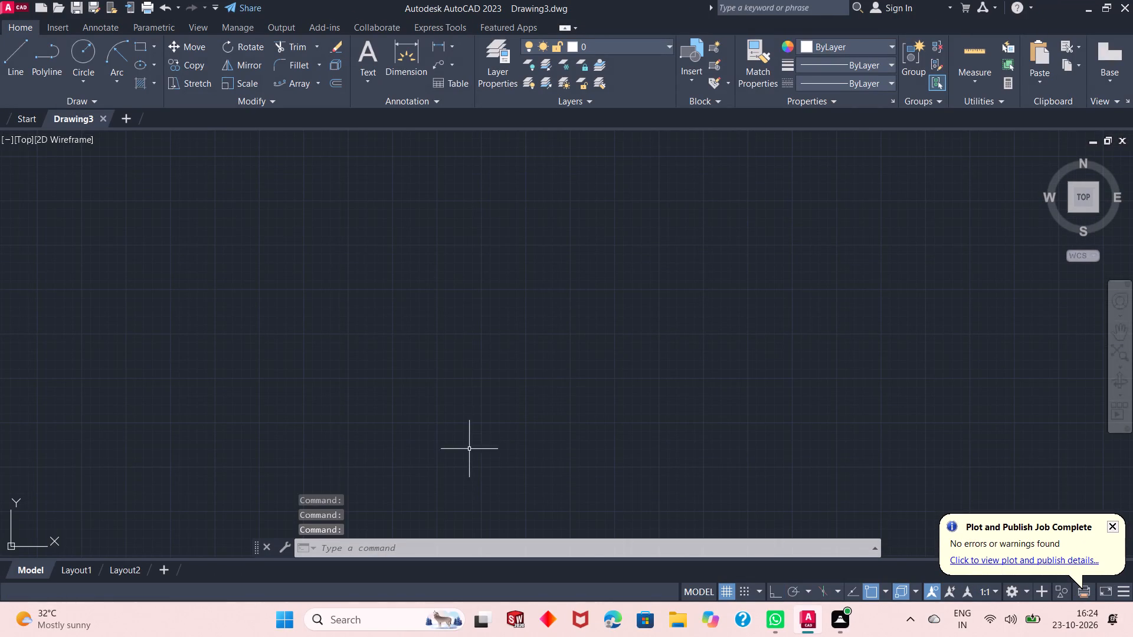
Turn on command logging to a log file with LOGFILEON.
left_click(381, 546)
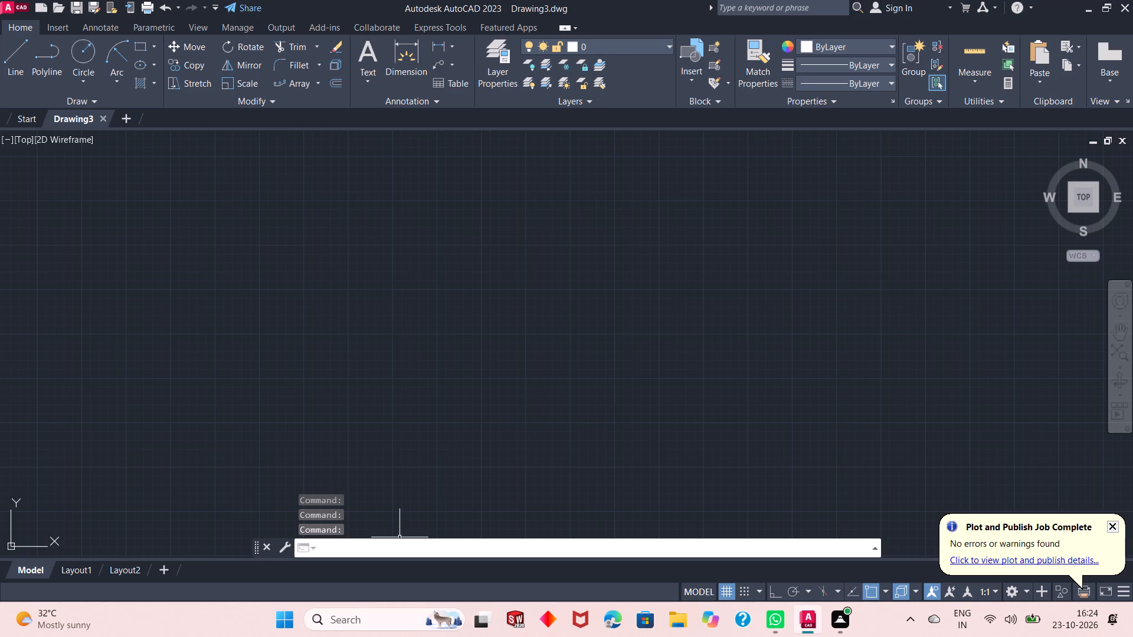
type("log")
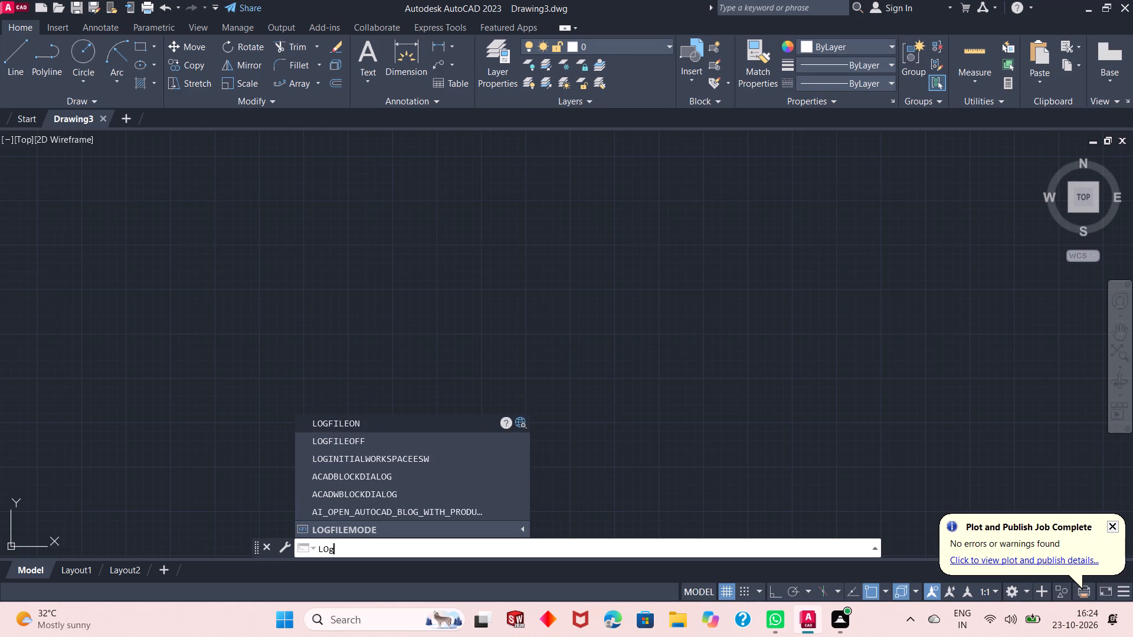
left_click(389, 424)
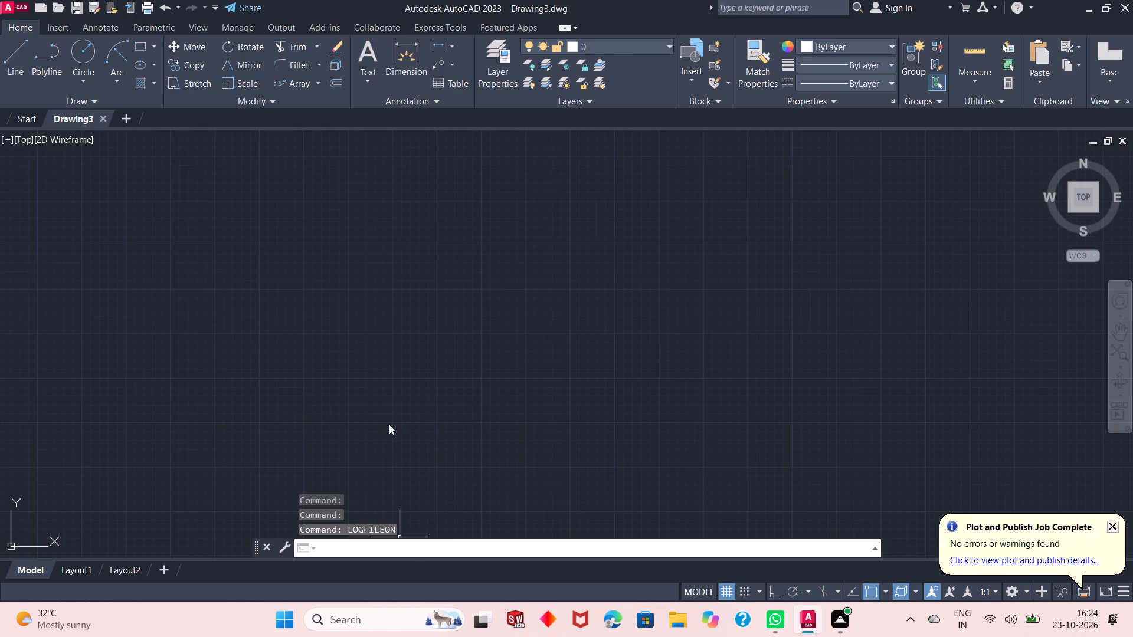
Set the model space limits with lower-left corner 0,0 and upper-right corner 100,100.
type("lim")
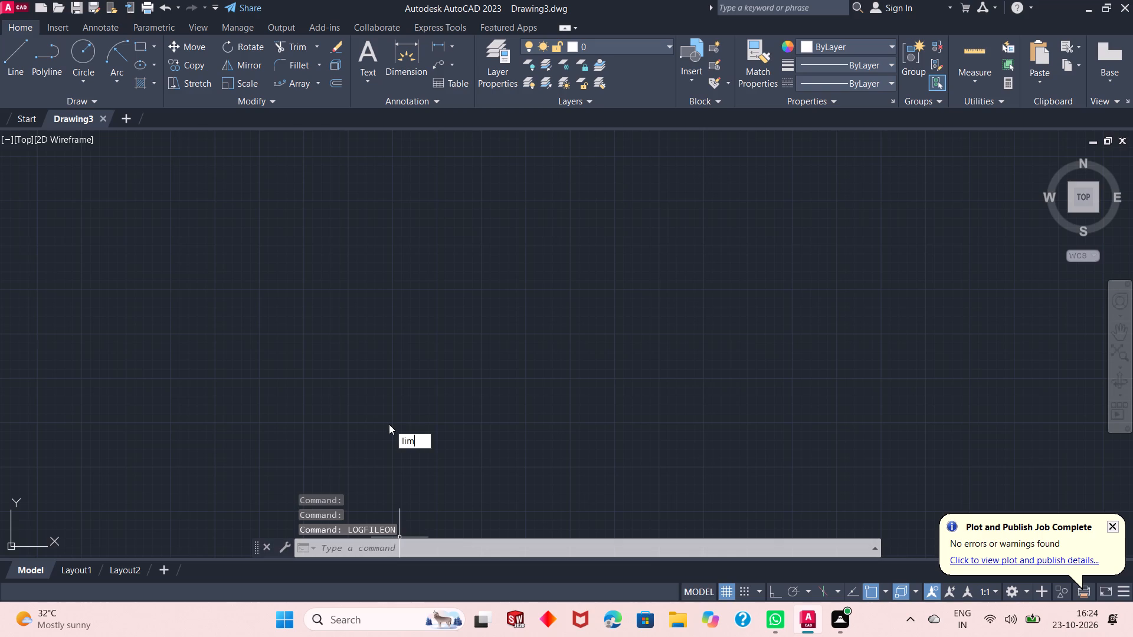
key("Return")
type("0,0")
key("Return")
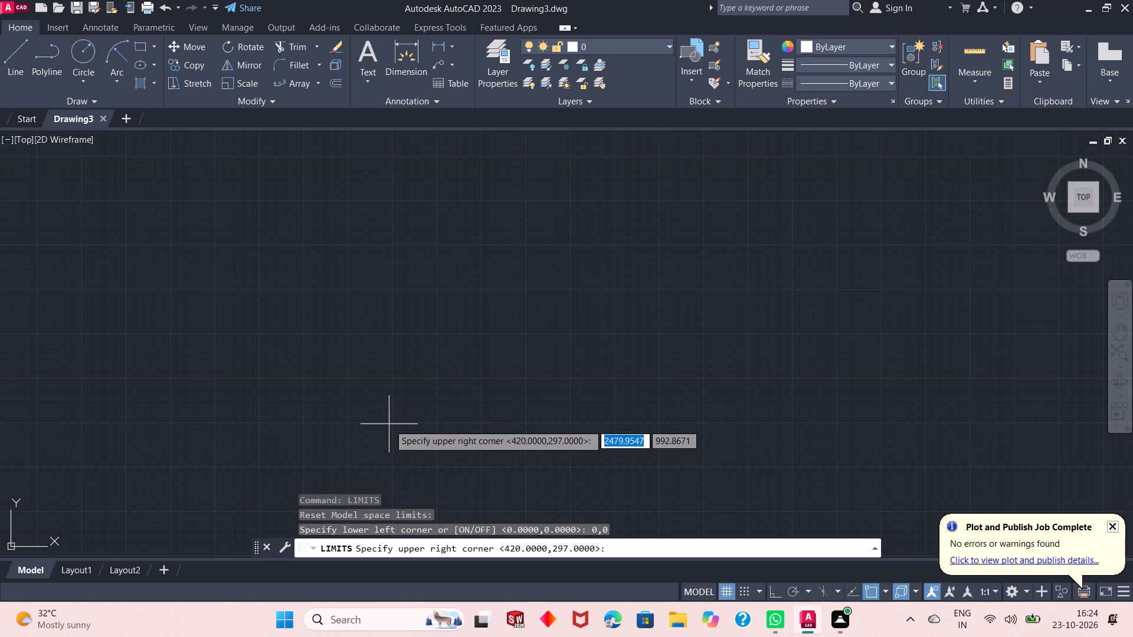
type("100,100")
key("Return")
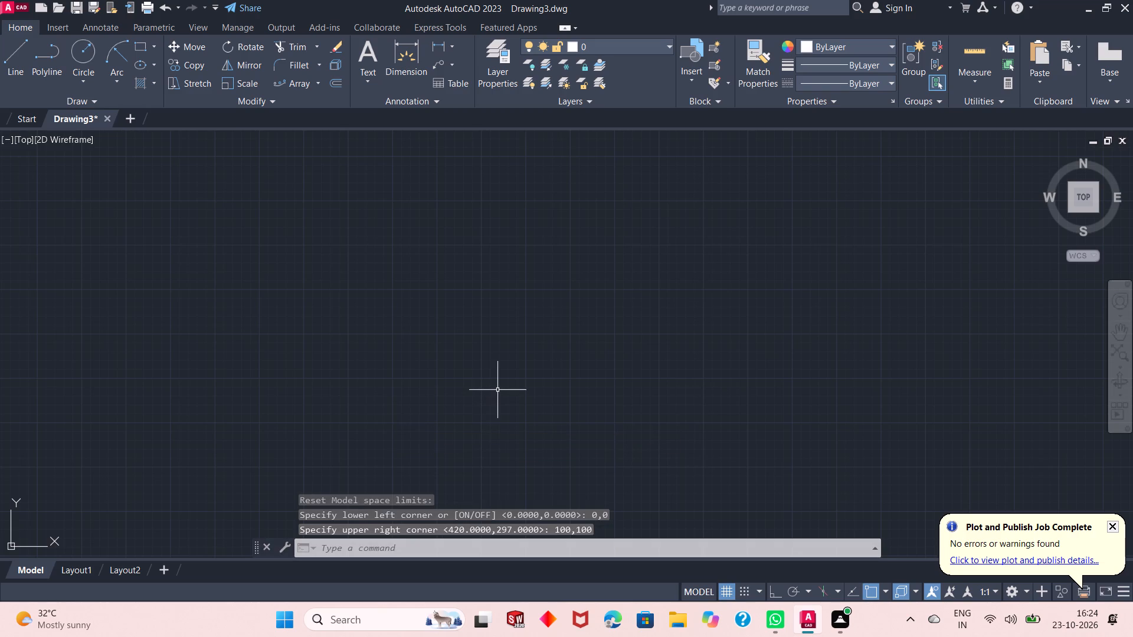
Configure the drawing units to Engineering length with 0'-0" precision and Inches as the insertion scale.
type("un")
key("Return")
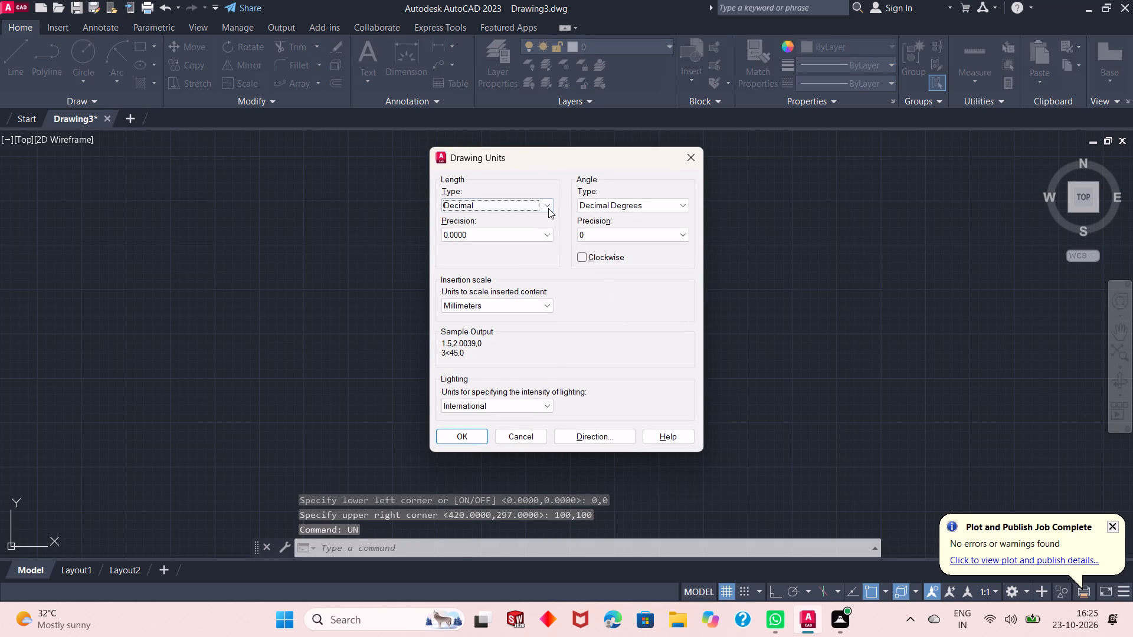
left_click(548, 208)
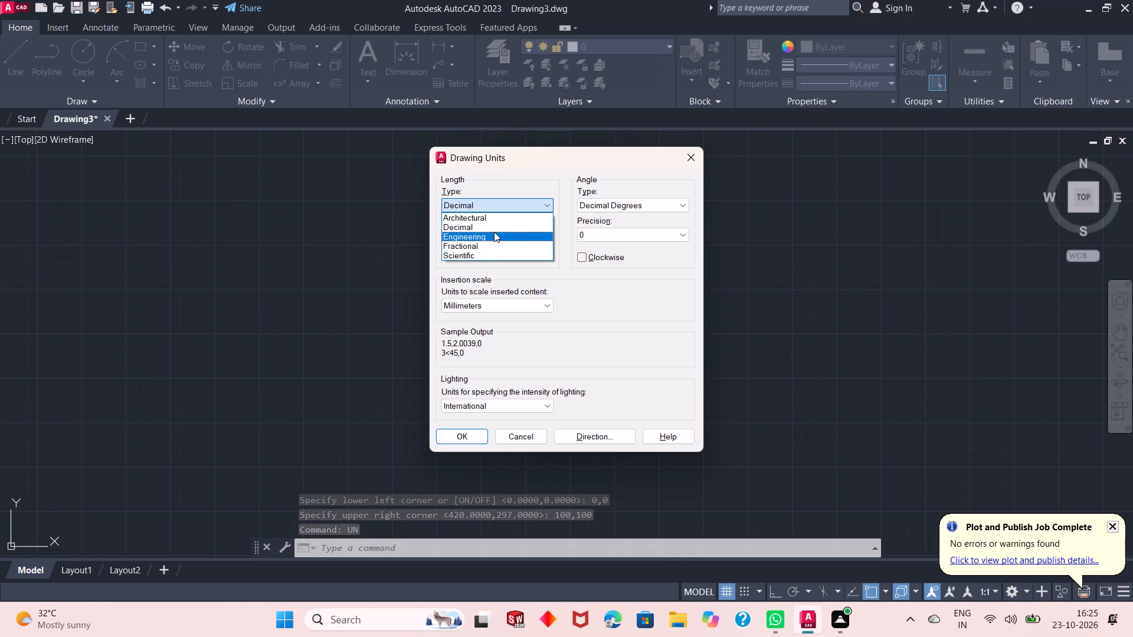
left_click(494, 232)
left_click(493, 234)
left_click(493, 245)
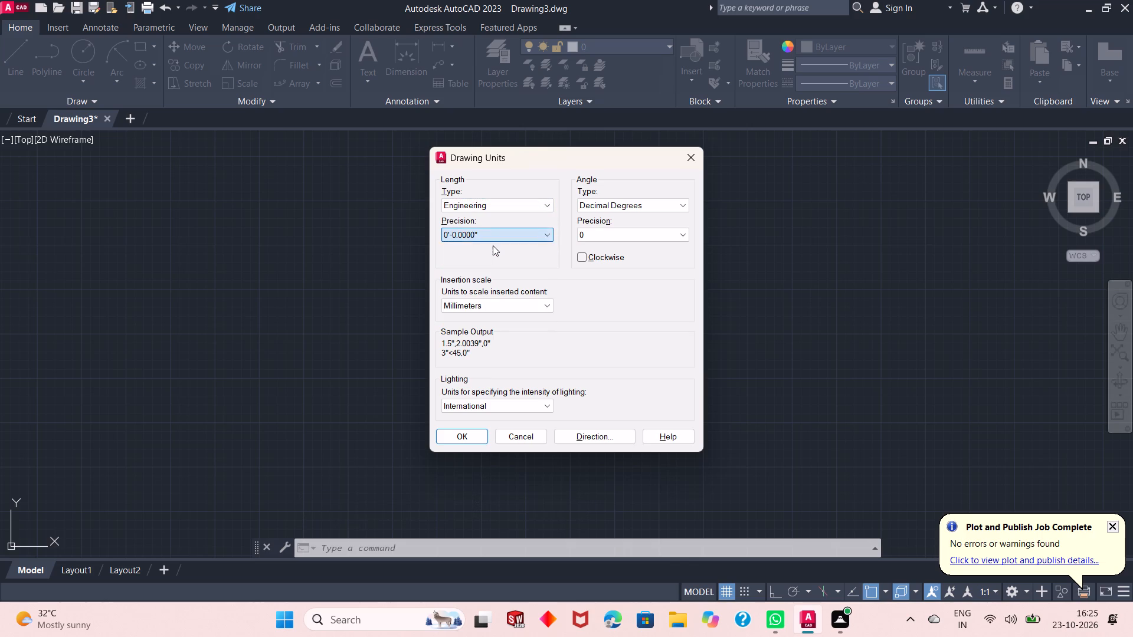
left_click(520, 302)
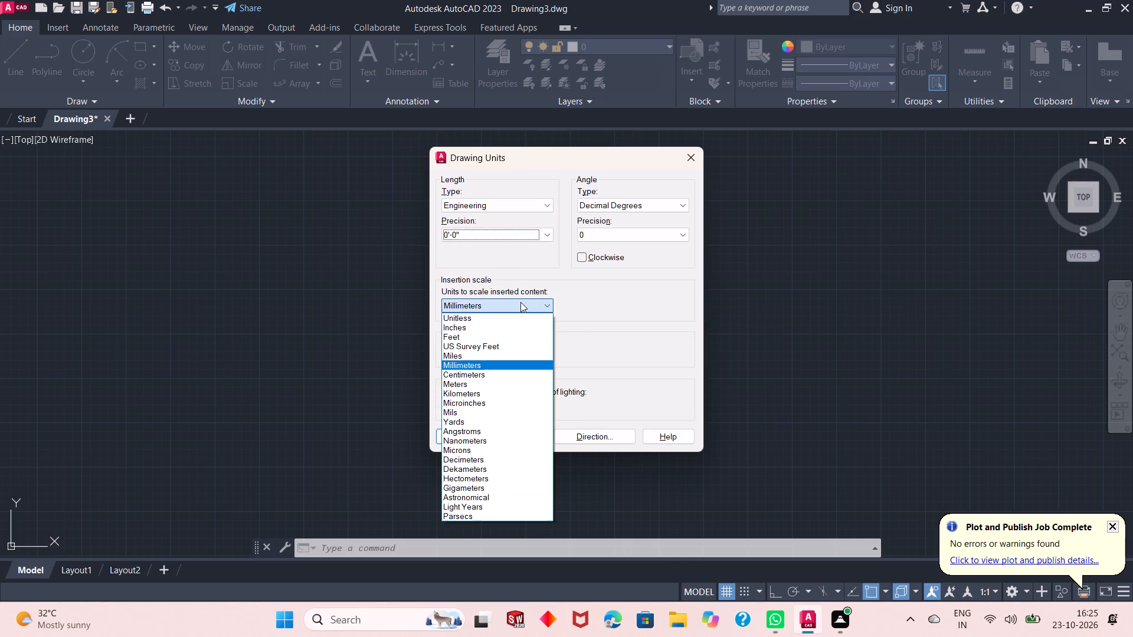
left_click(476, 326)
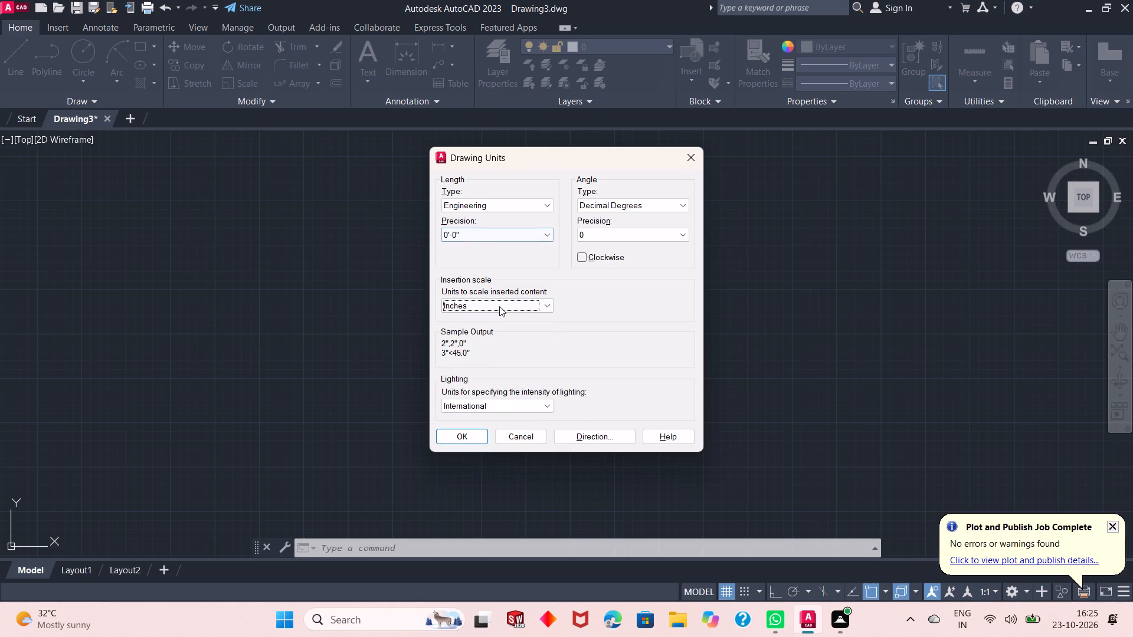
left_click(475, 434)
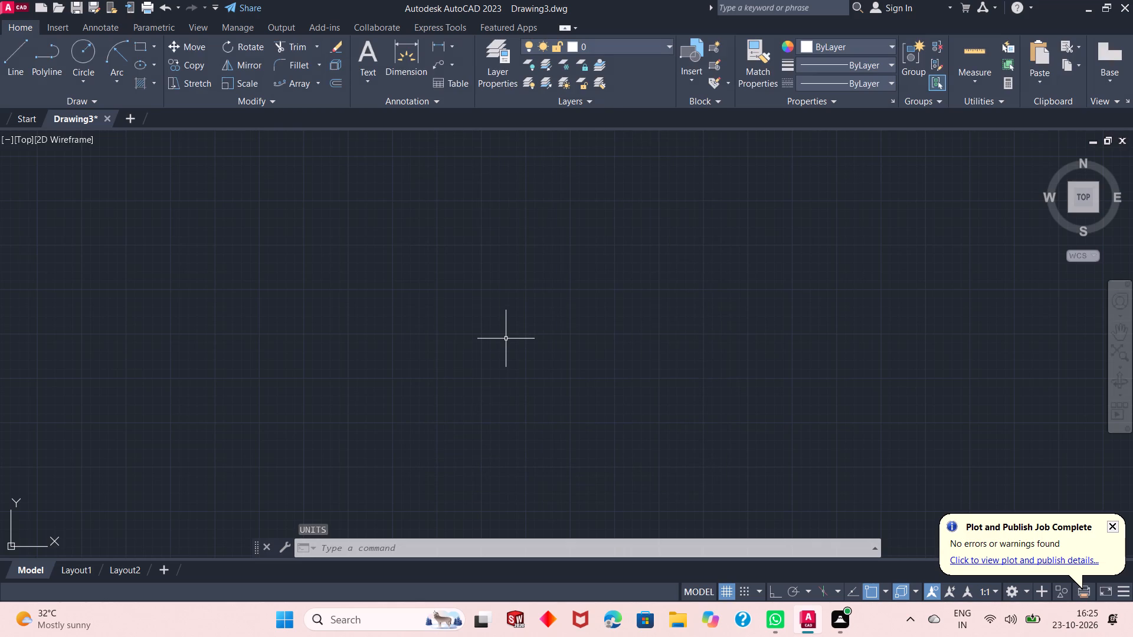
Modify the ISO-25 dimension style to Engineering primary units with 0'-0" precision and make it current.
key("d")
key("Return")
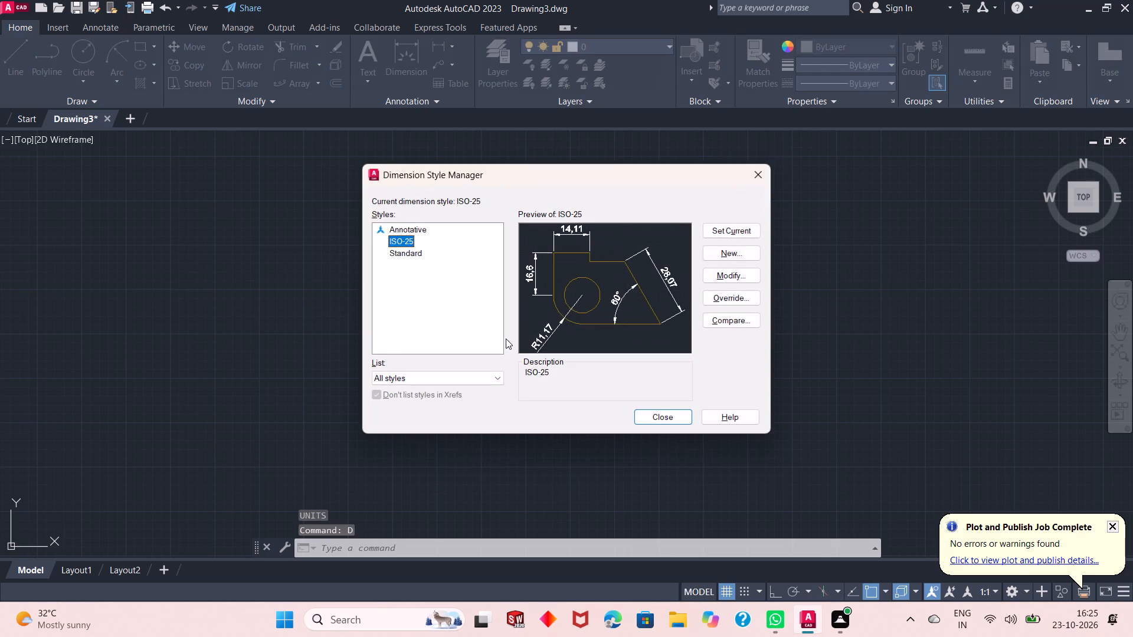
left_click(737, 277)
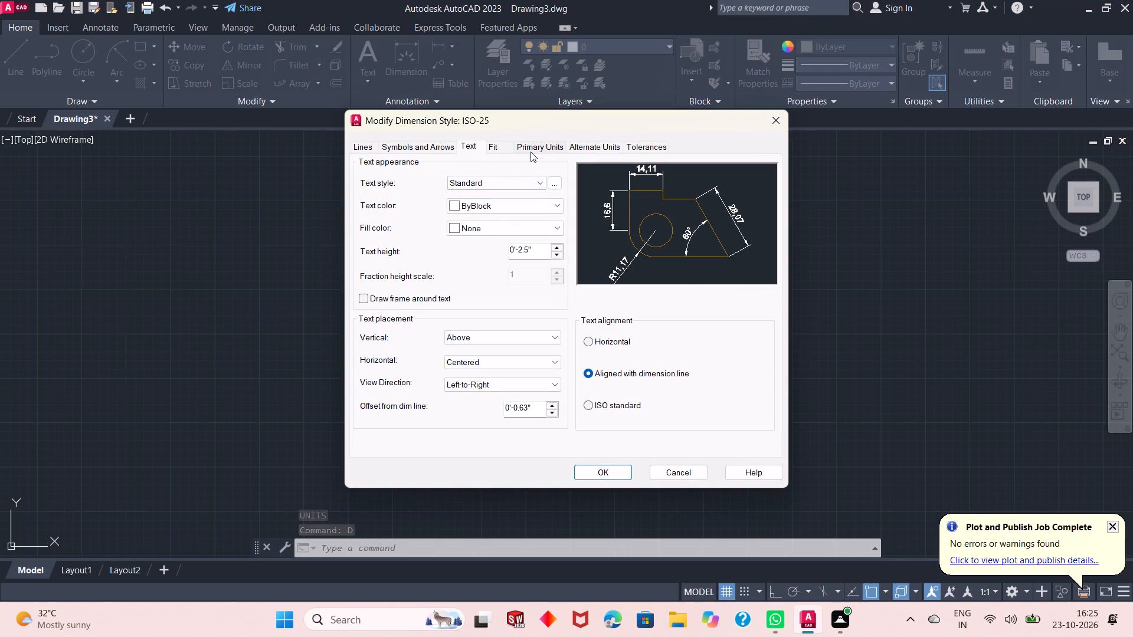
left_click(531, 152)
left_click(496, 172)
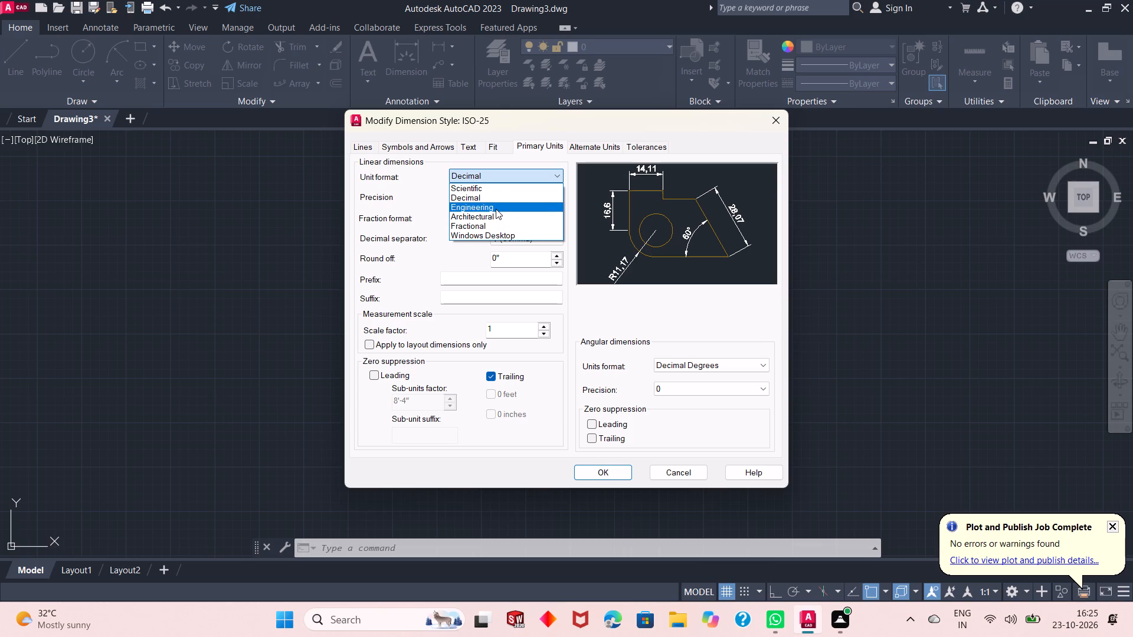
left_click(496, 209)
left_click(510, 194)
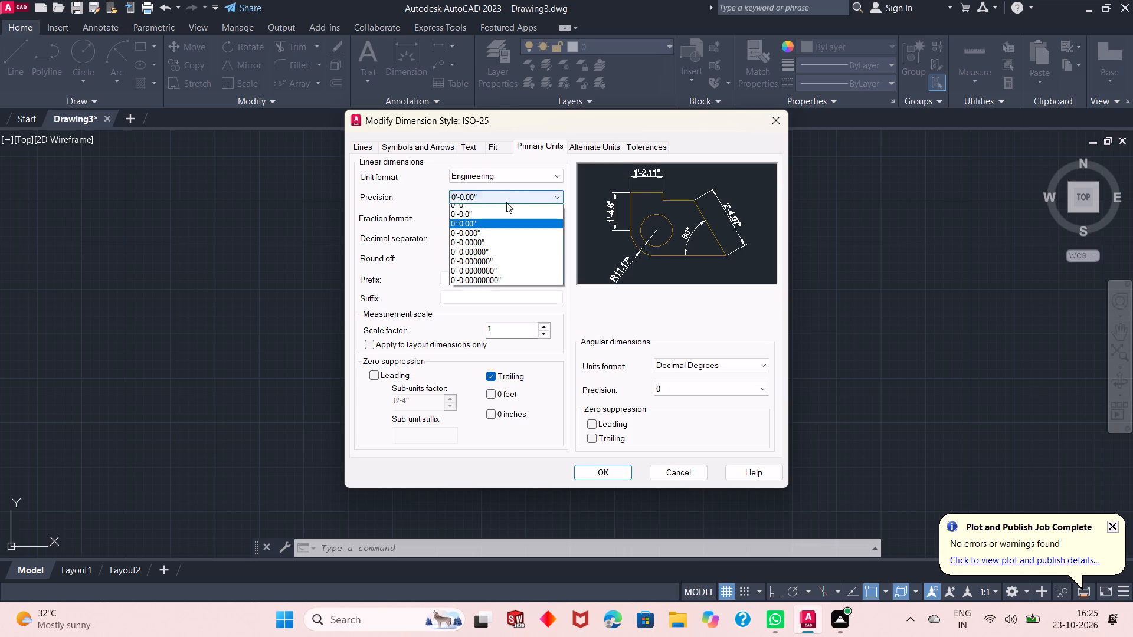
left_click(503, 208)
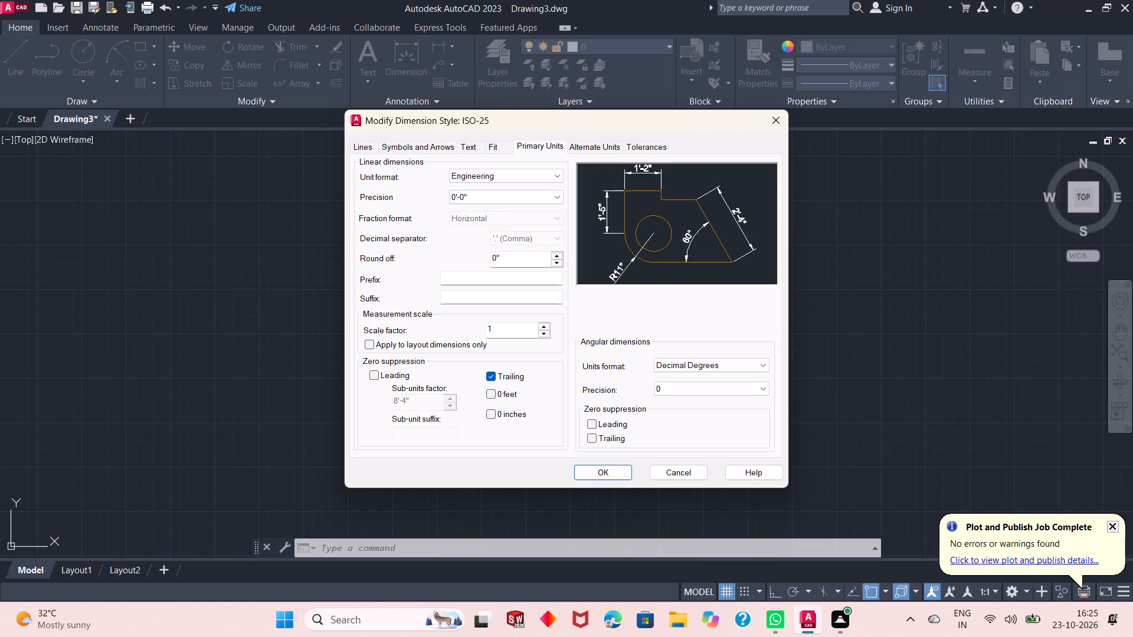
left_click(622, 469)
left_click(732, 228)
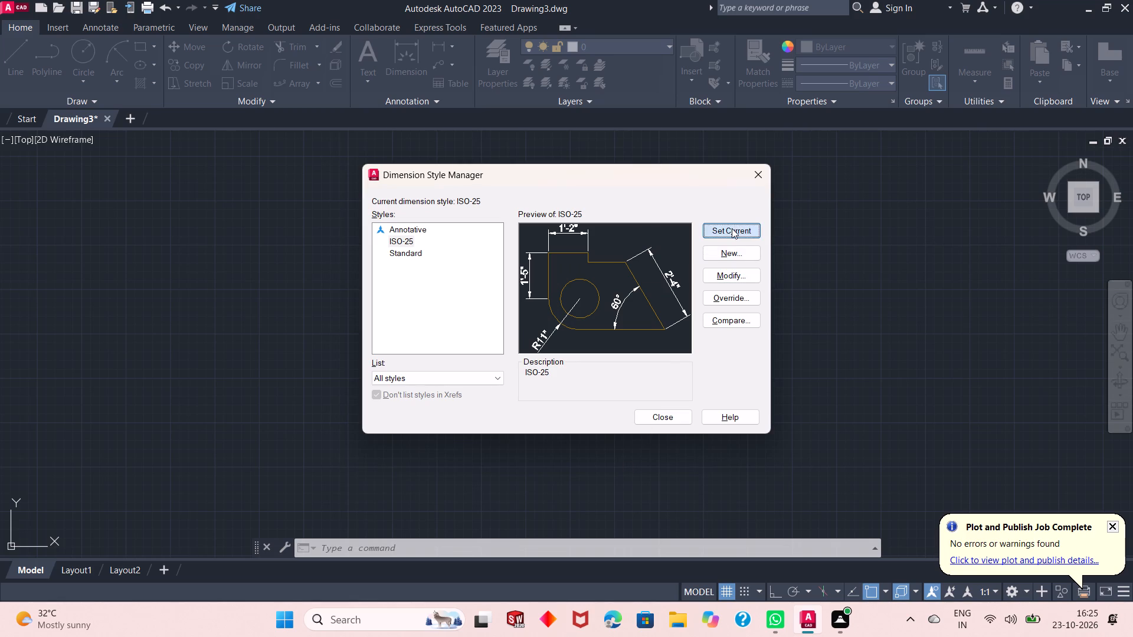
left_click(732, 228)
left_click(759, 174)
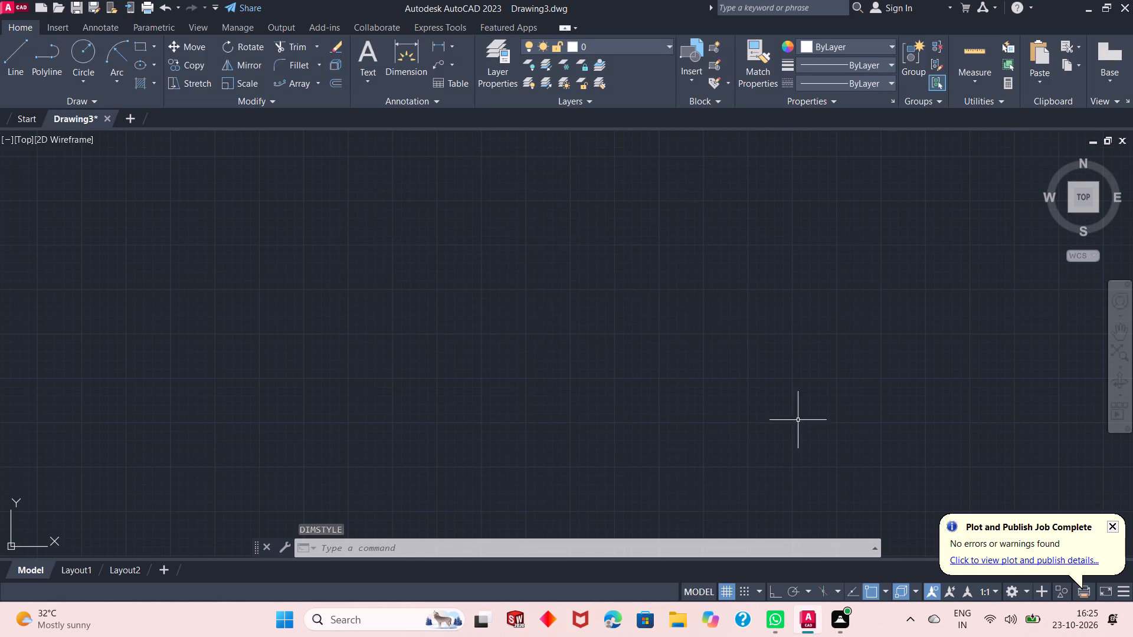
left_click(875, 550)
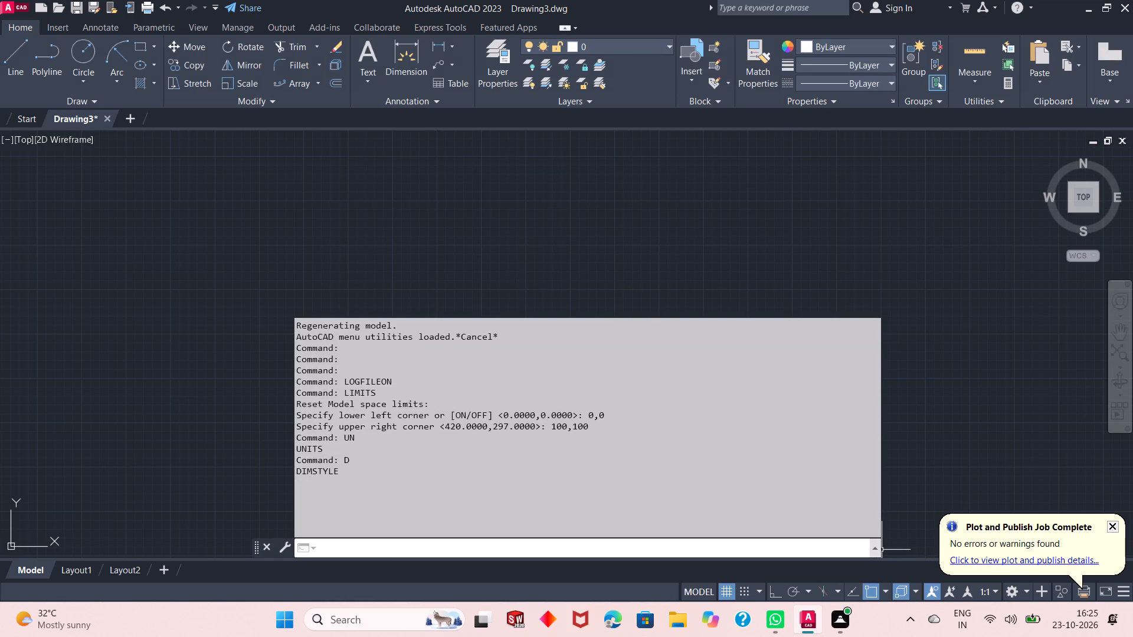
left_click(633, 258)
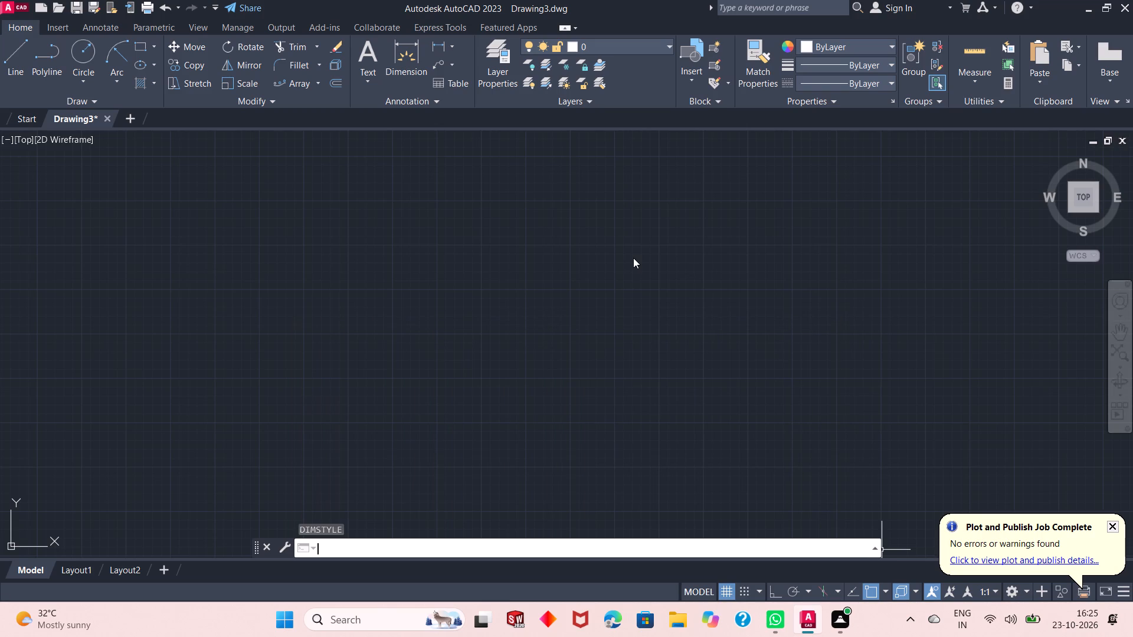
Create four new layers with their default names in the layer properties.
left_click(505, 79)
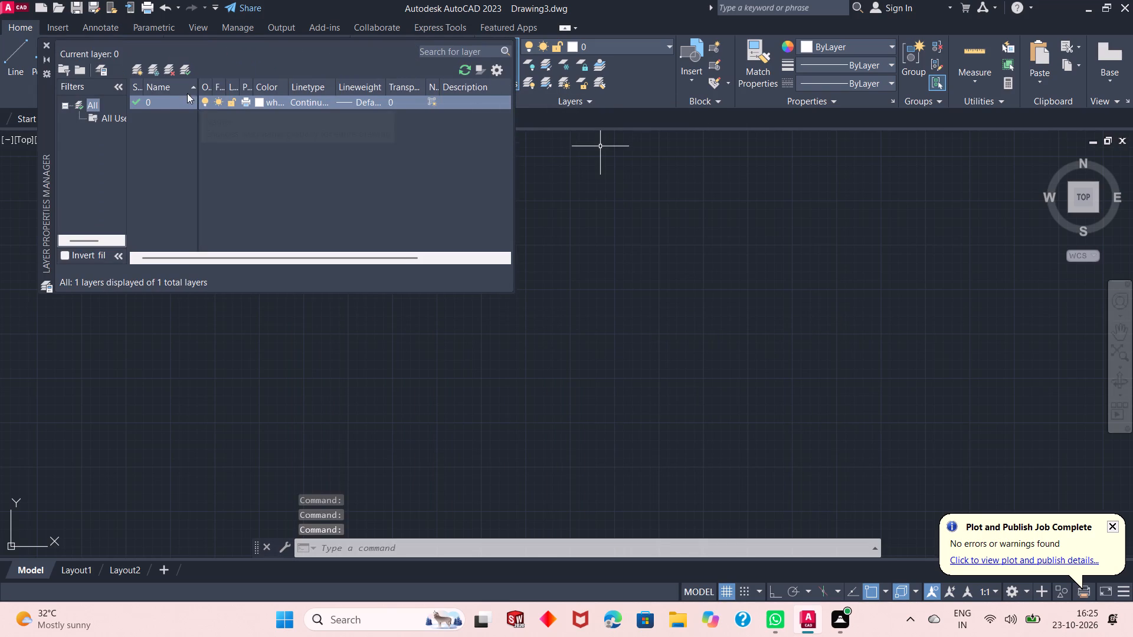
triple_click(136, 74)
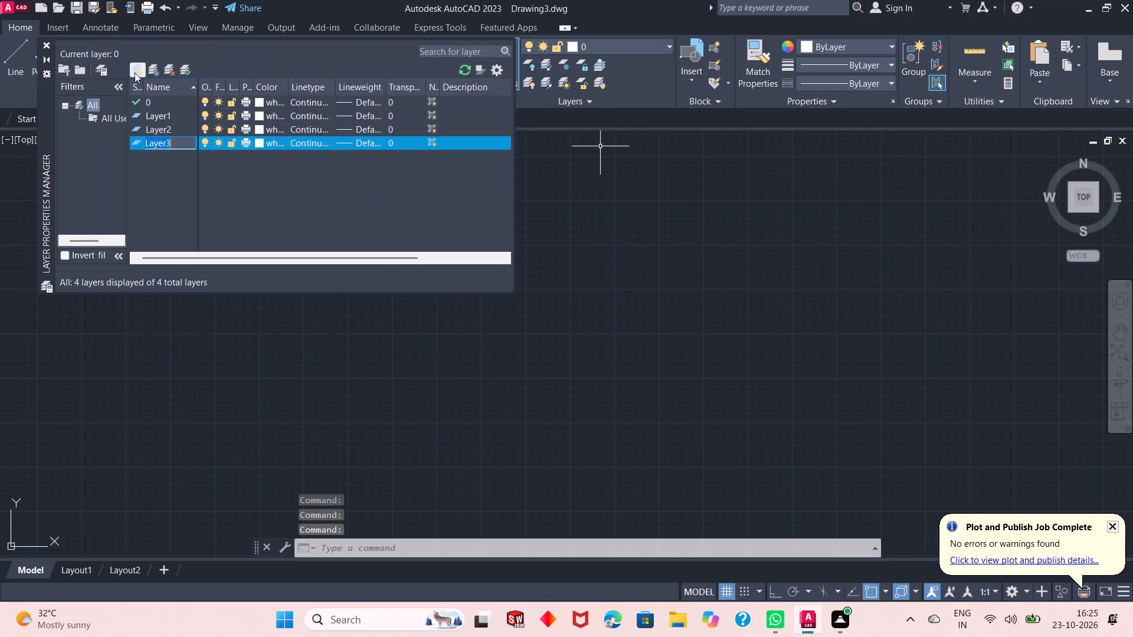
left_click(136, 73)
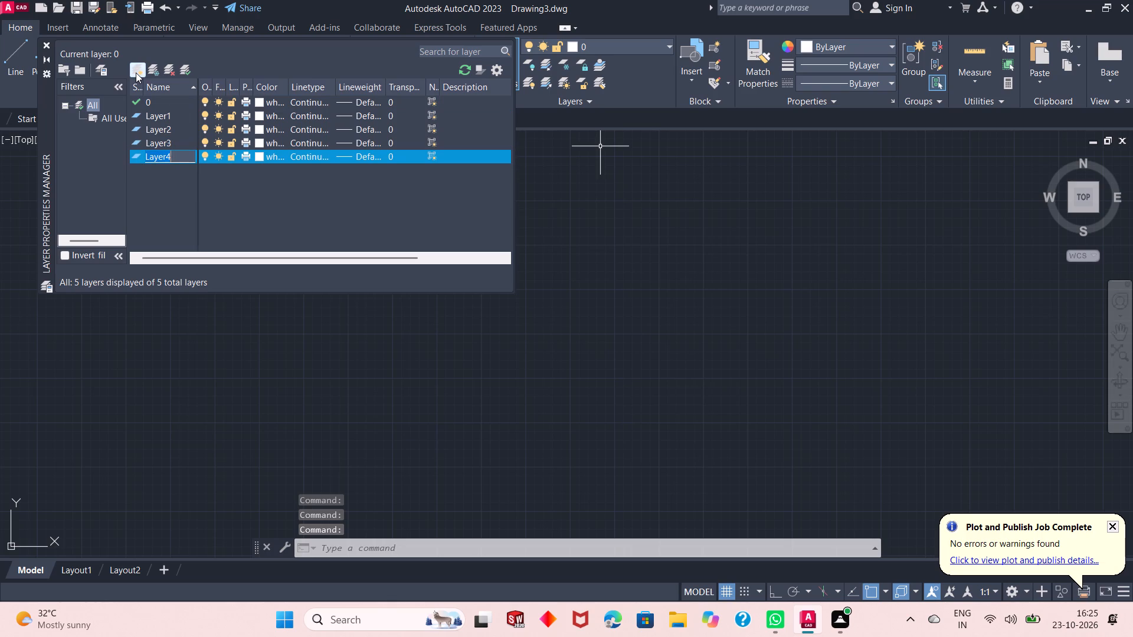
Set the color of Layer1 to index color 191.
left_click(259, 117)
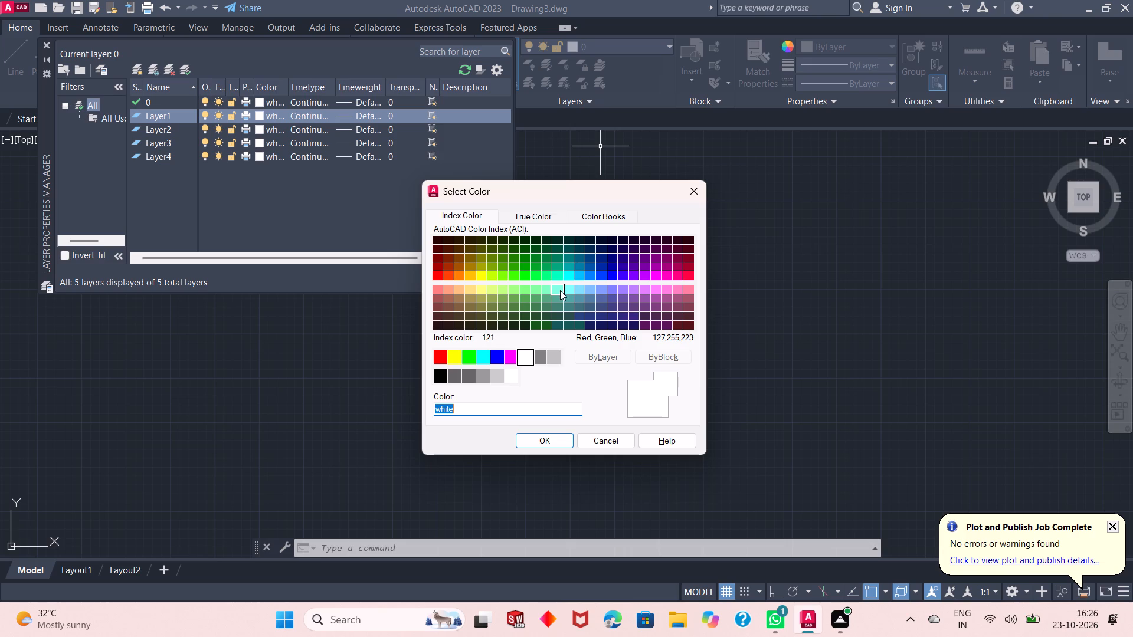
left_click(647, 288)
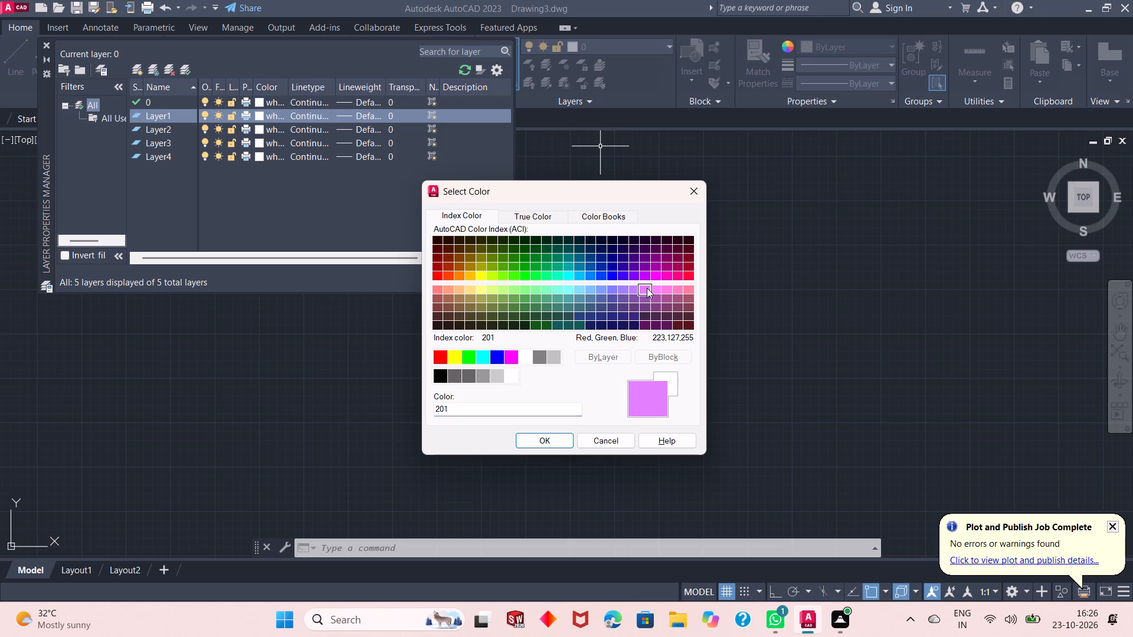
left_click(634, 287)
left_click(647, 290)
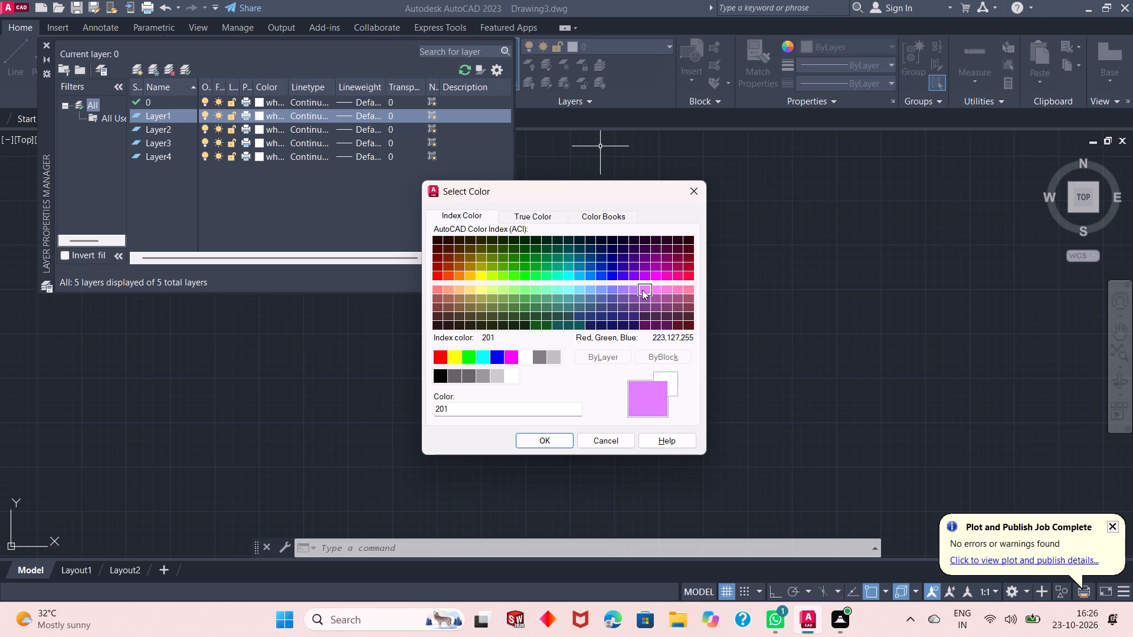
left_click(638, 290)
left_click(641, 290)
left_click(646, 290)
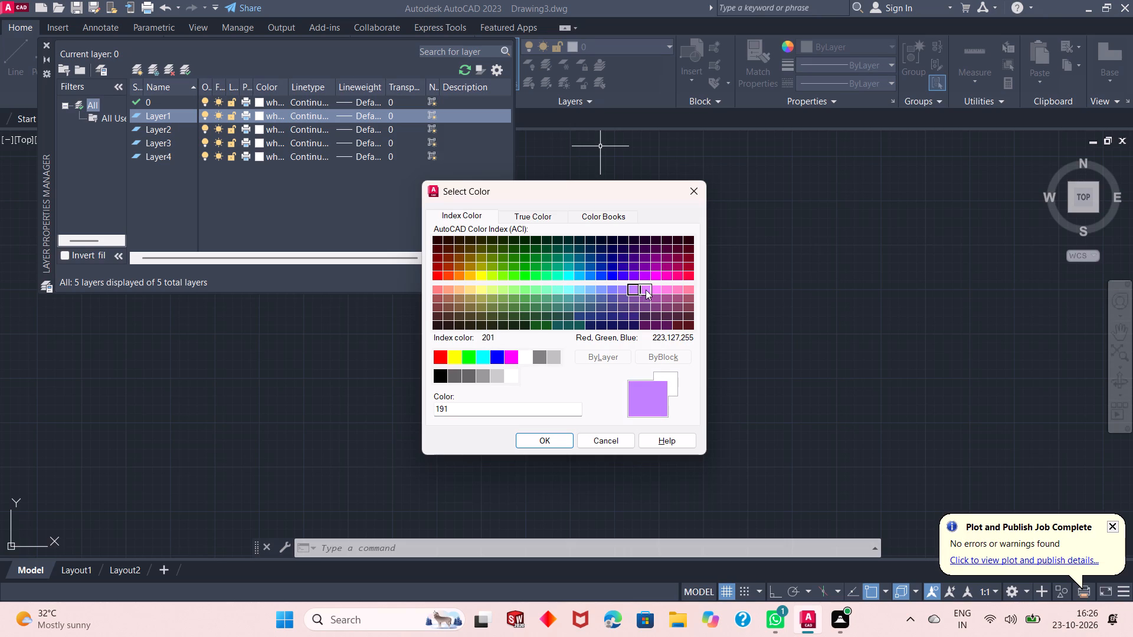
left_click(631, 290)
left_click(535, 438)
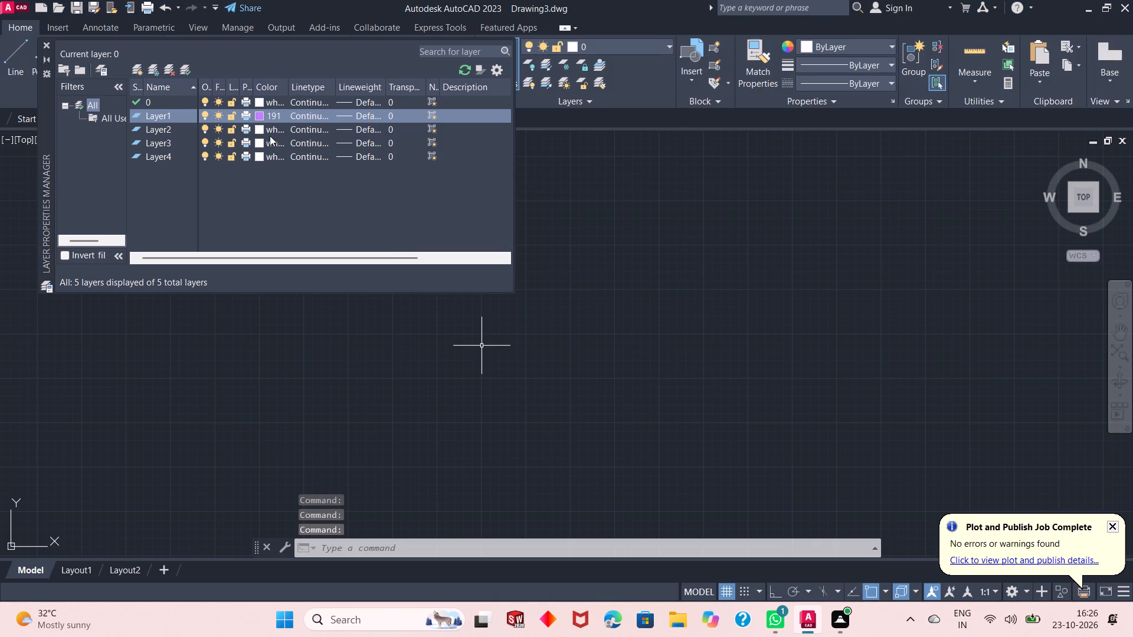
Set the color of Layer2 to index color 121.
left_click(260, 130)
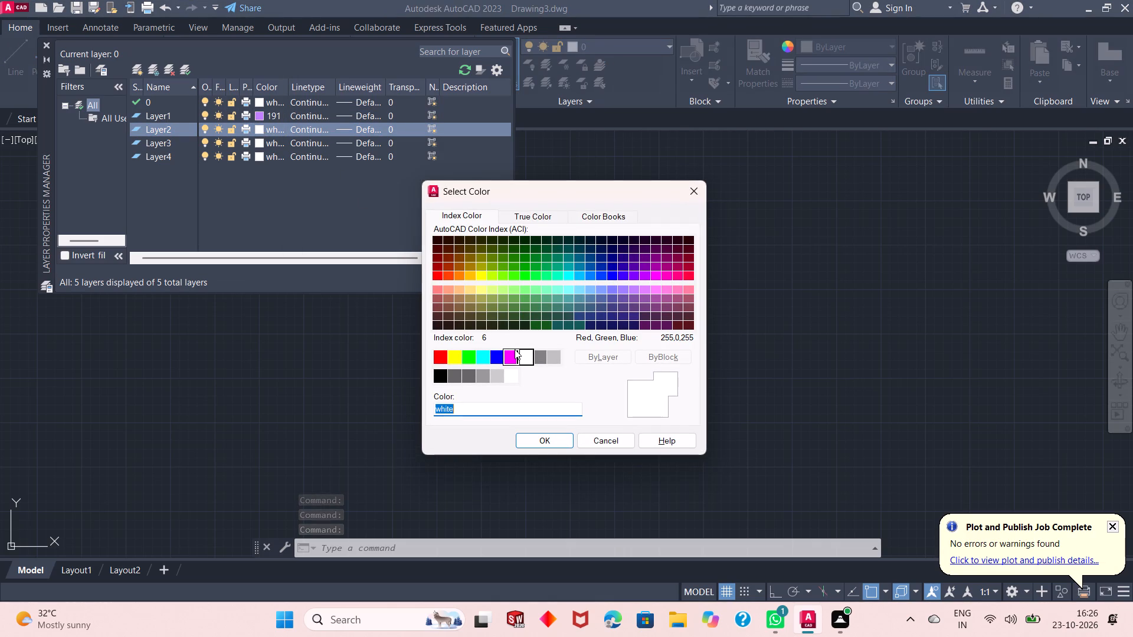
left_click(561, 287)
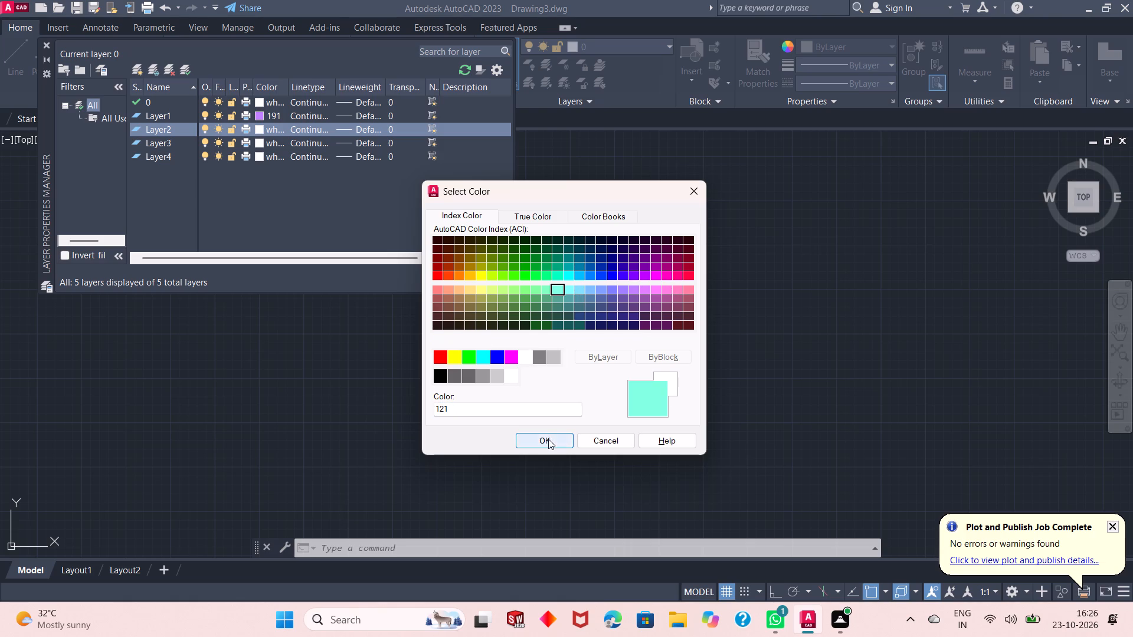
left_click(548, 439)
Set the color of Layer3 to yellow.
left_click(258, 145)
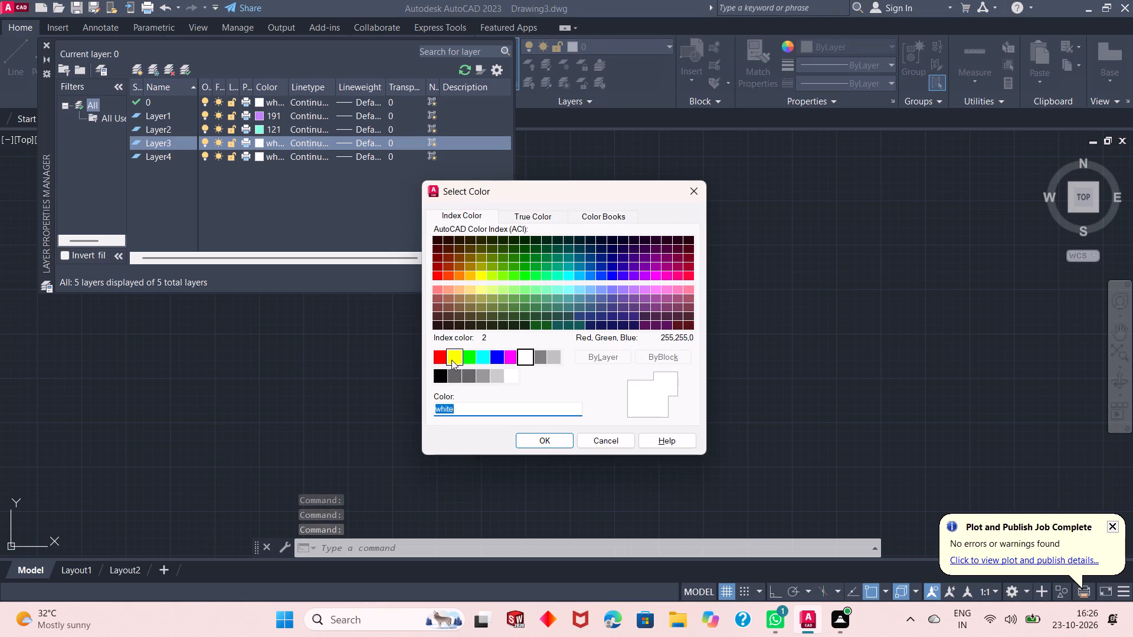
left_click(451, 360)
left_click(545, 444)
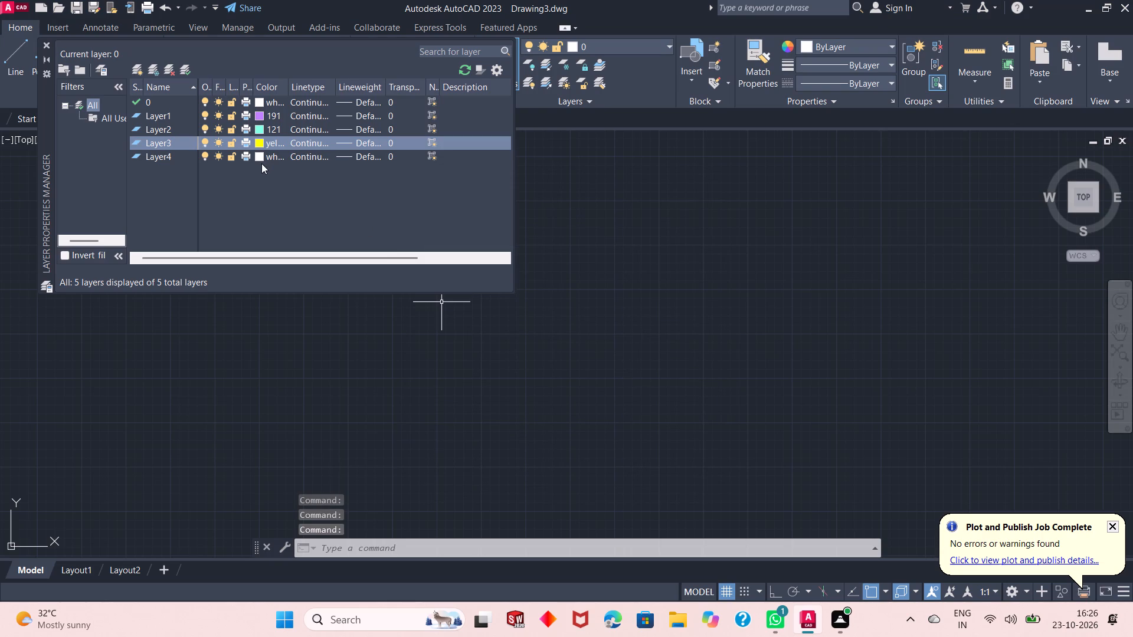
Set the color of Layer4 to index color 40.
left_click(260, 159)
left_click(460, 274)
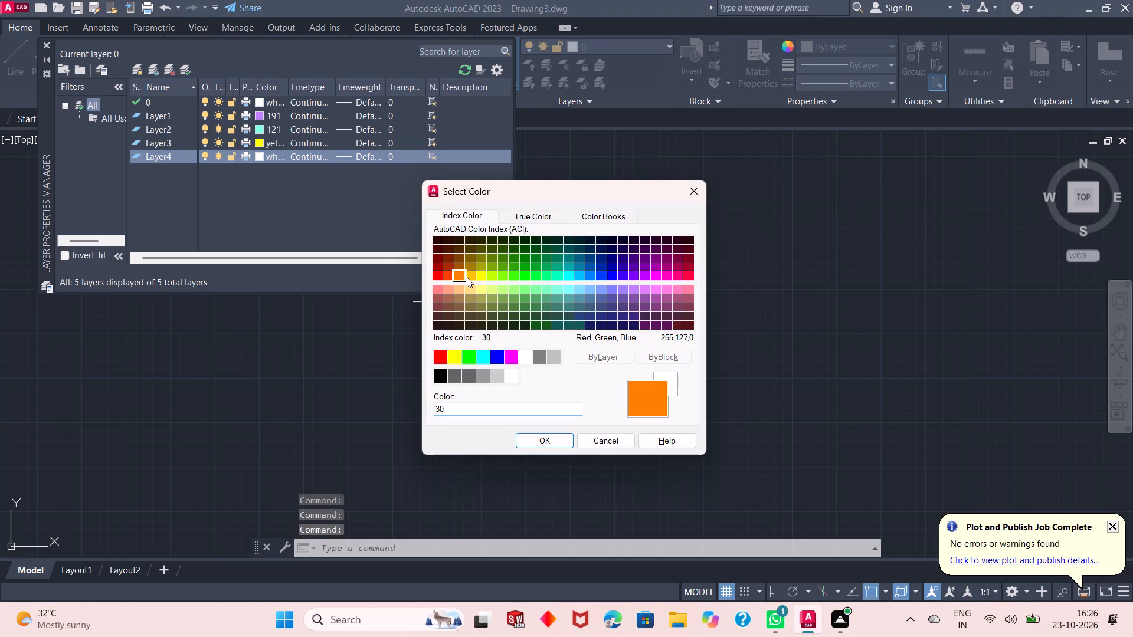
left_click(467, 277)
left_click(539, 445)
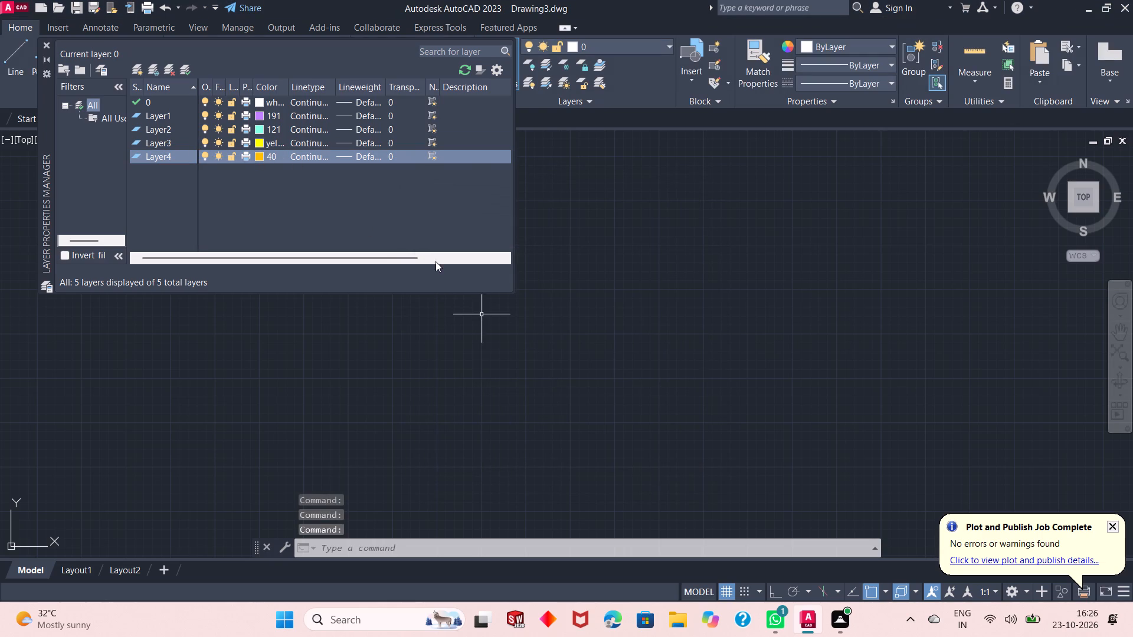
Create a fifth new layer with the default name Layer5 and set its color to index color 255.
left_click(135, 71)
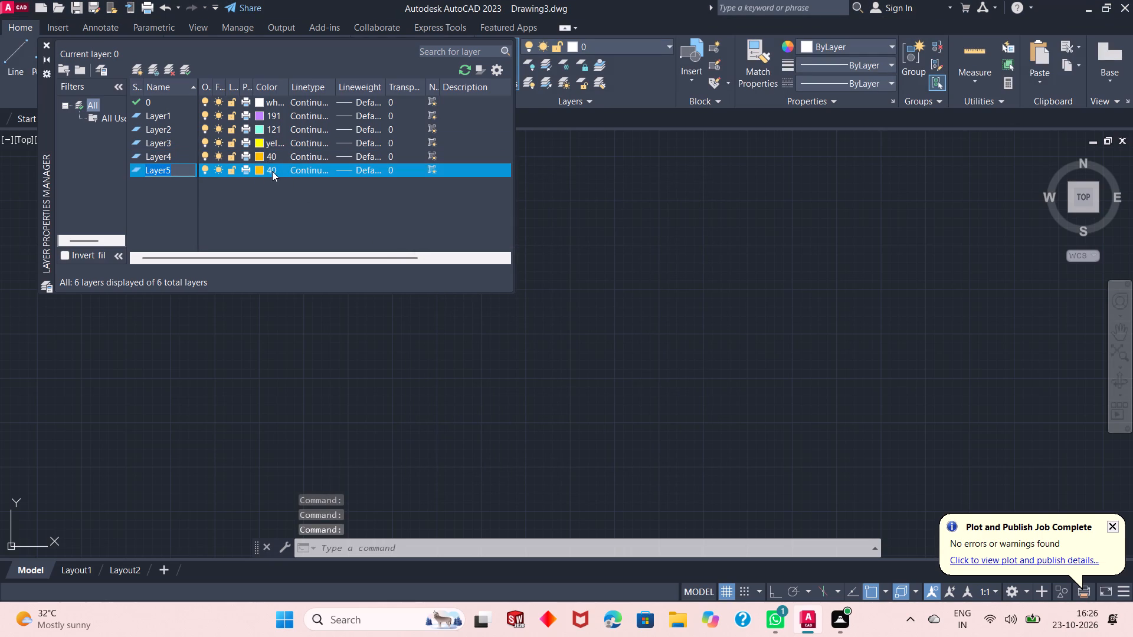
left_click(259, 170)
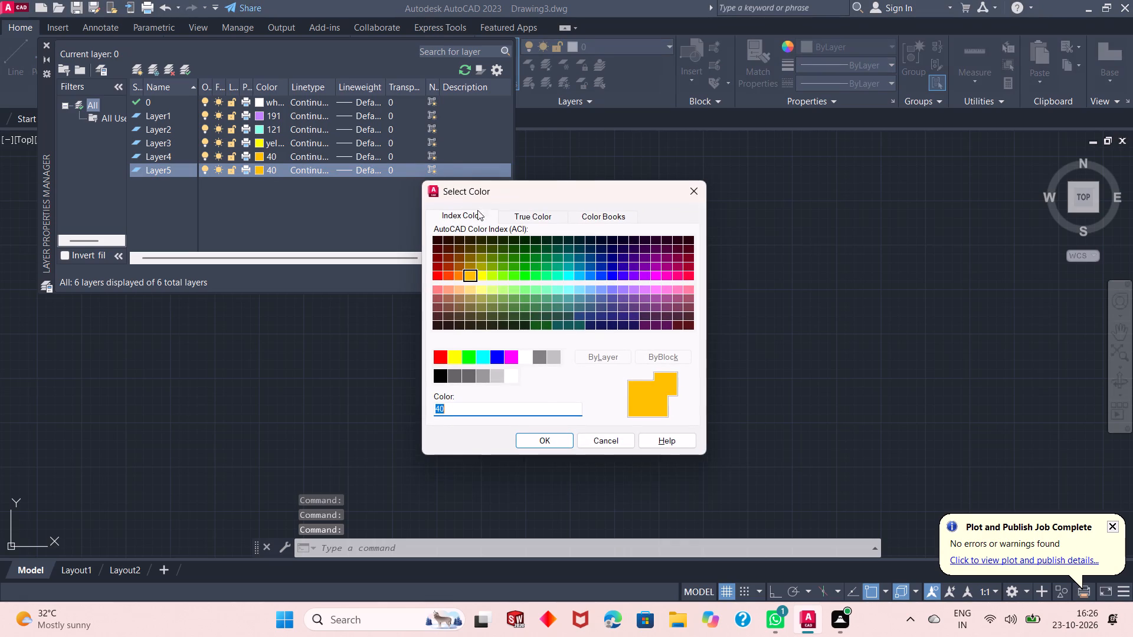
left_click(515, 377)
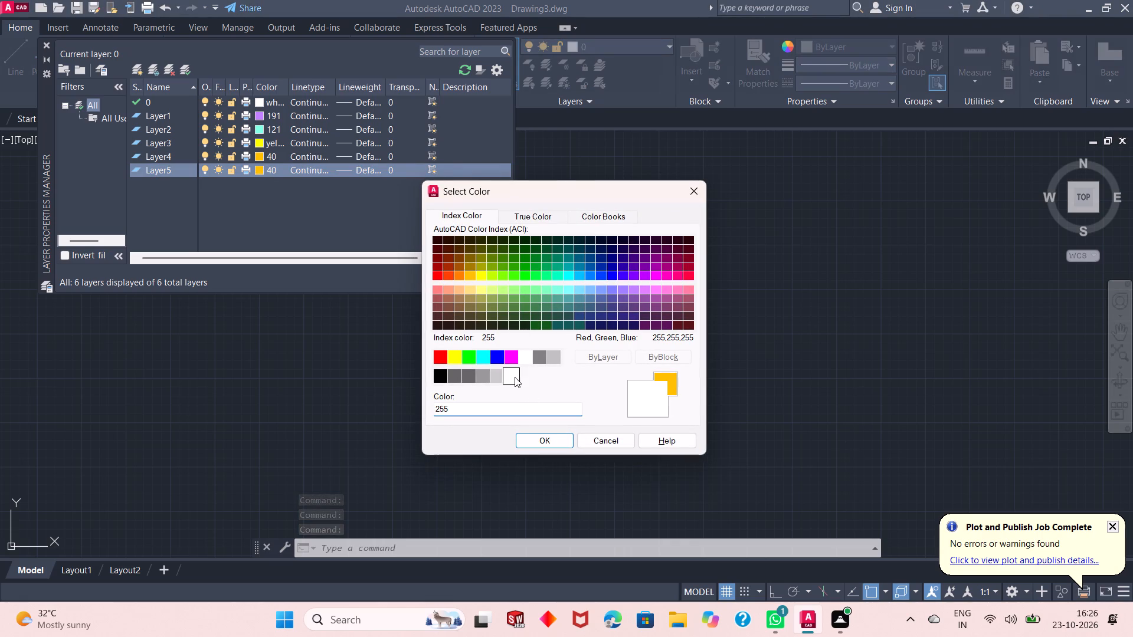
left_click(543, 444)
Load the DASHED2 linetype from acadiso.lin and assign it to Layer5.
left_click(308, 170)
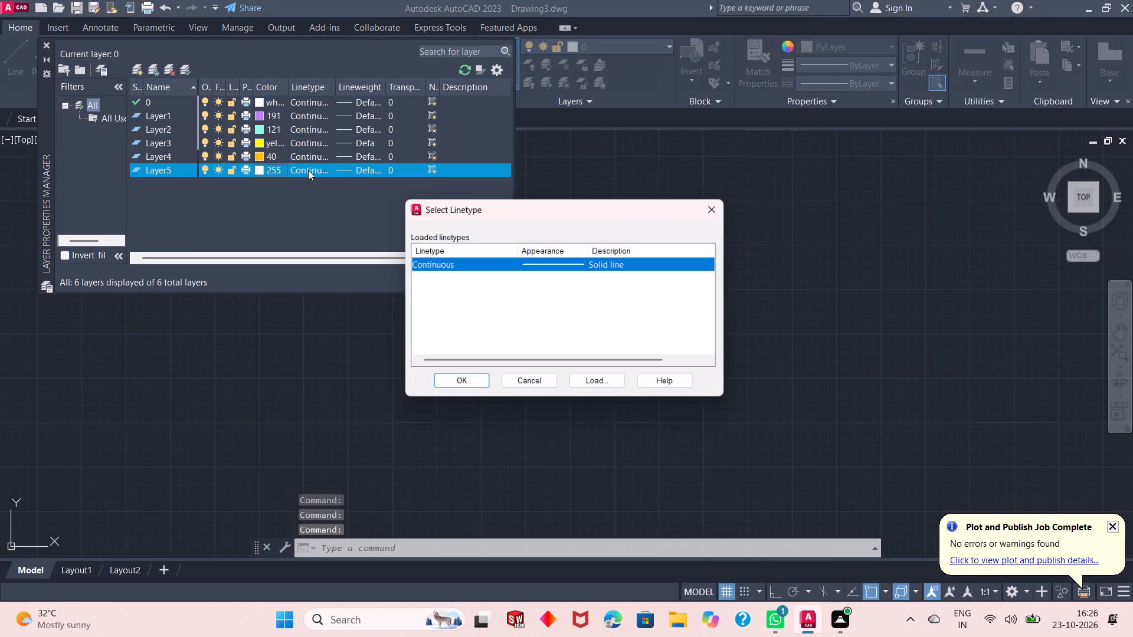
left_click(597, 380)
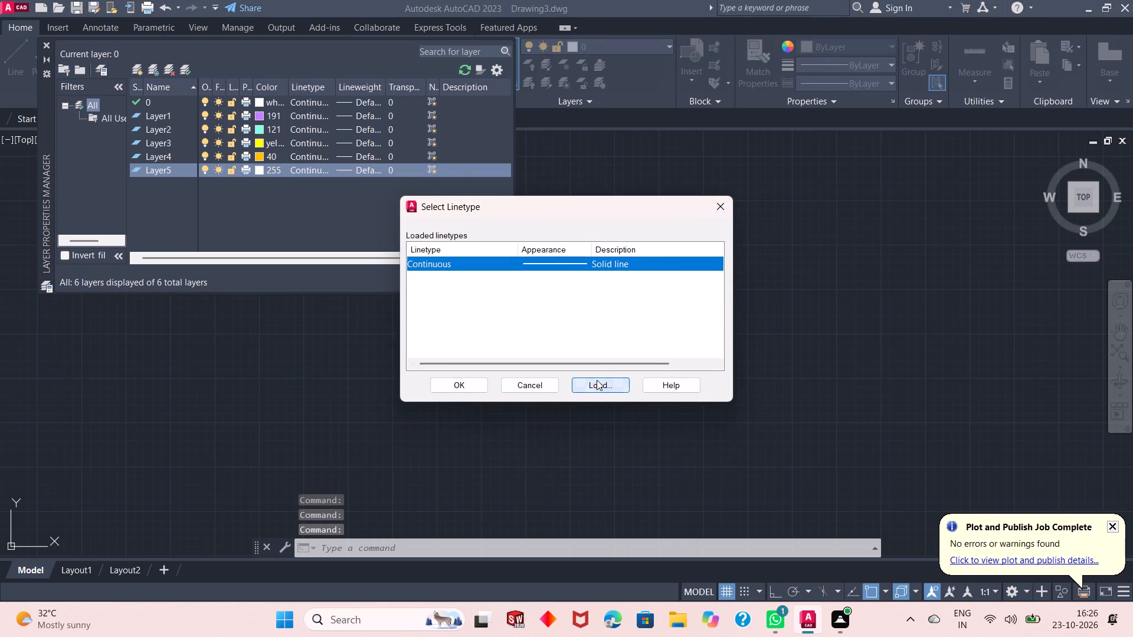
scroll(602, 327, "down", 2)
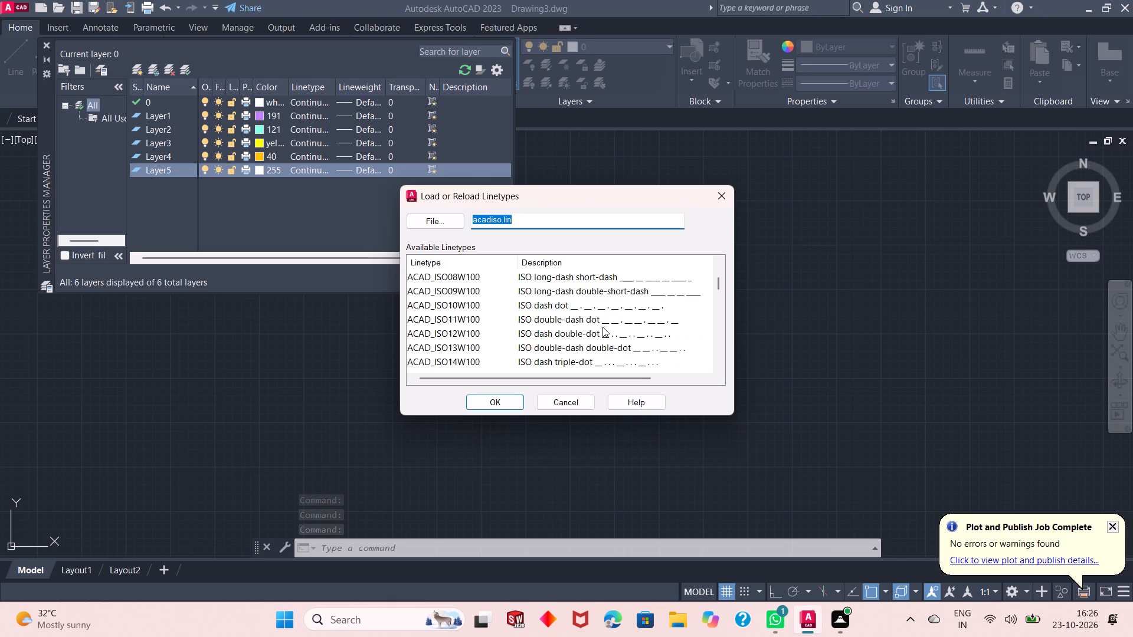
scroll(602, 327, "down", 3)
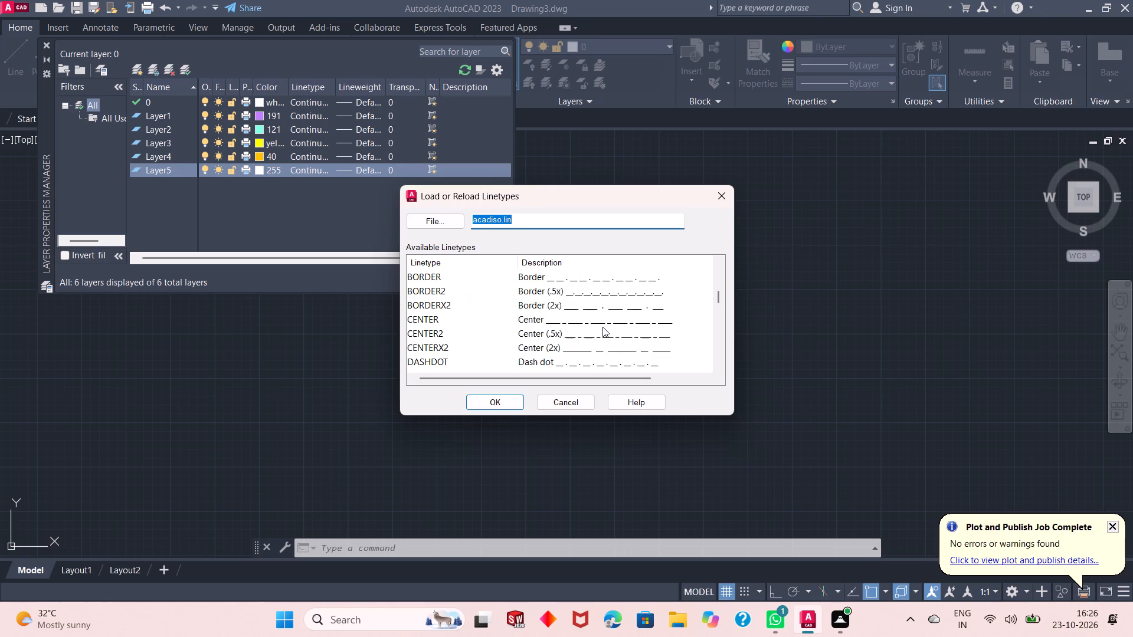
scroll(602, 327, "down", 2)
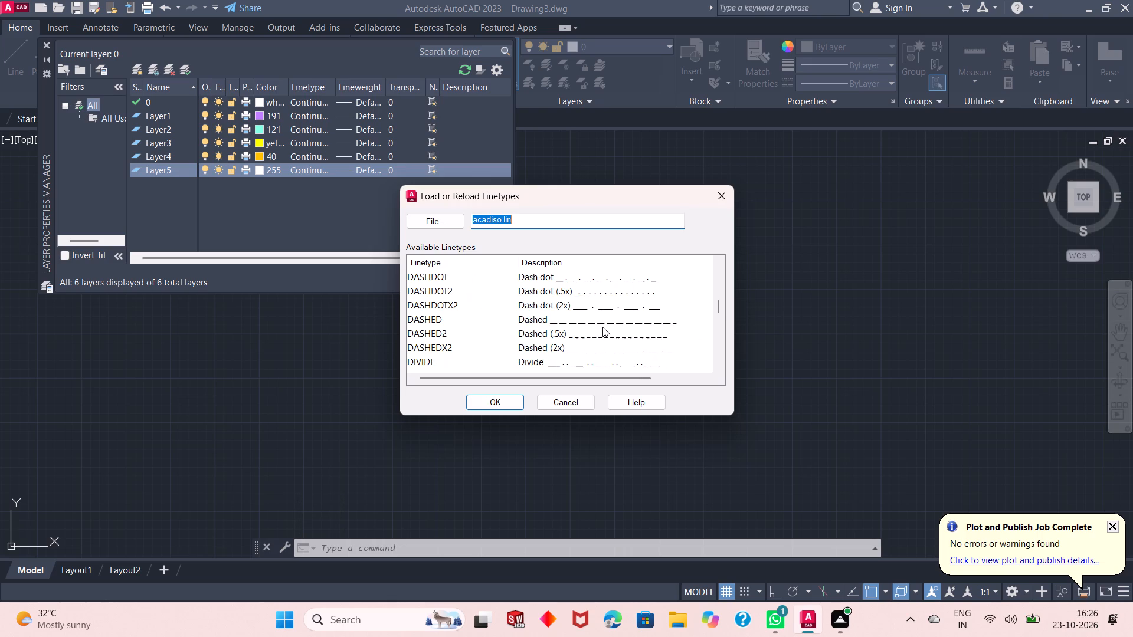
left_click(591, 334)
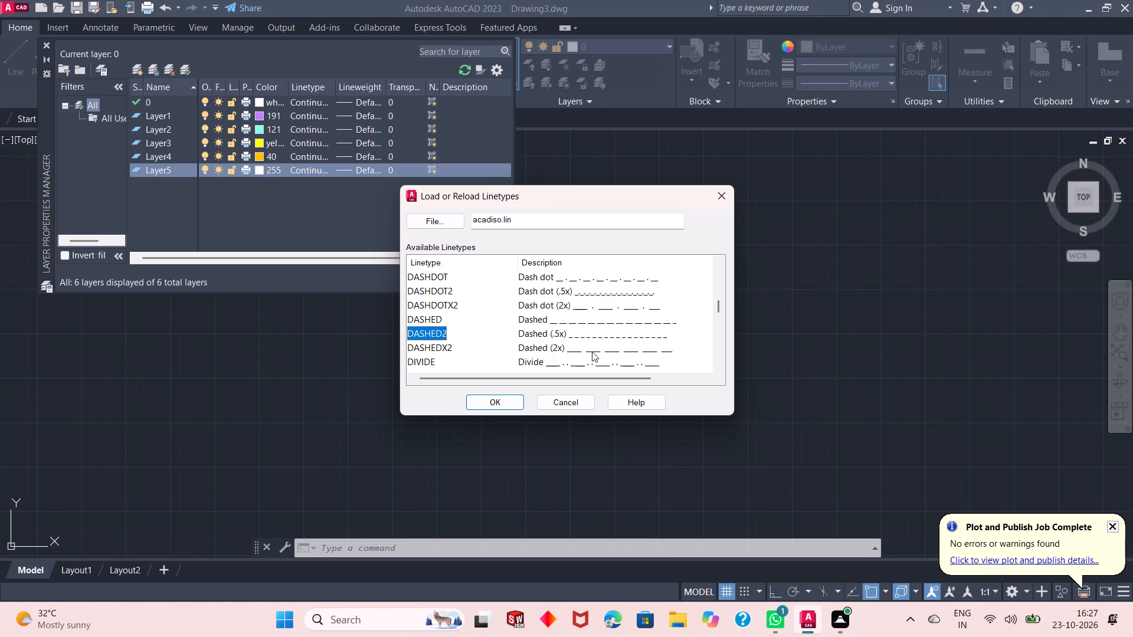
left_click(493, 400)
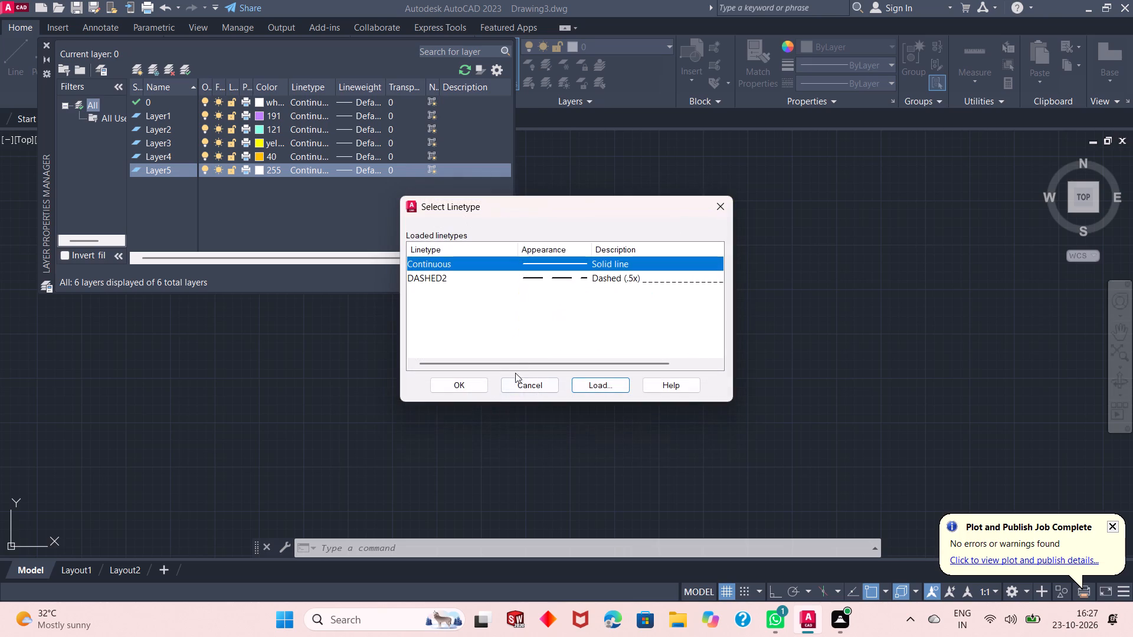
left_click(569, 278)
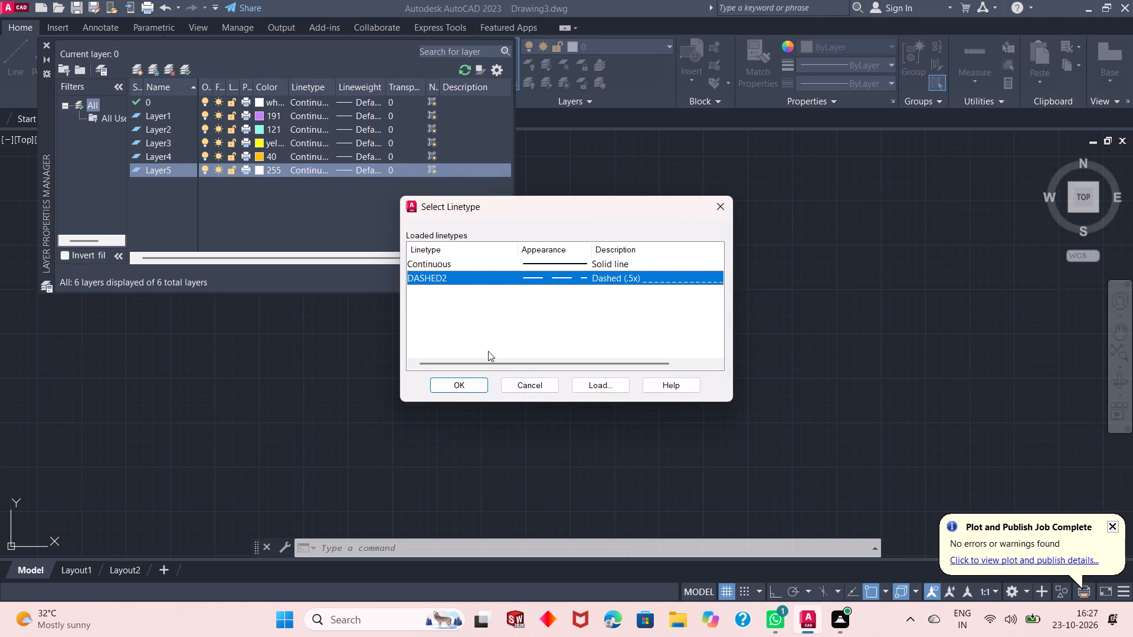
left_click(471, 383)
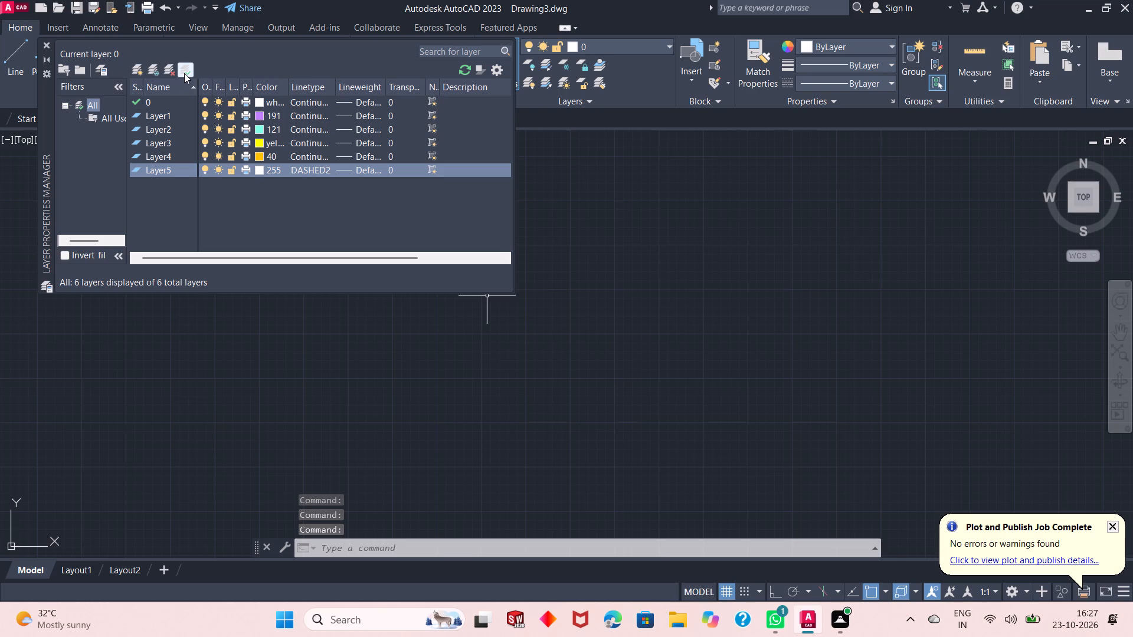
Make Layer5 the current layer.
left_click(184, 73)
Close the layer properties, make Layer1 current and draw a rectangle 30' wide and 40' high.
left_click(47, 47)
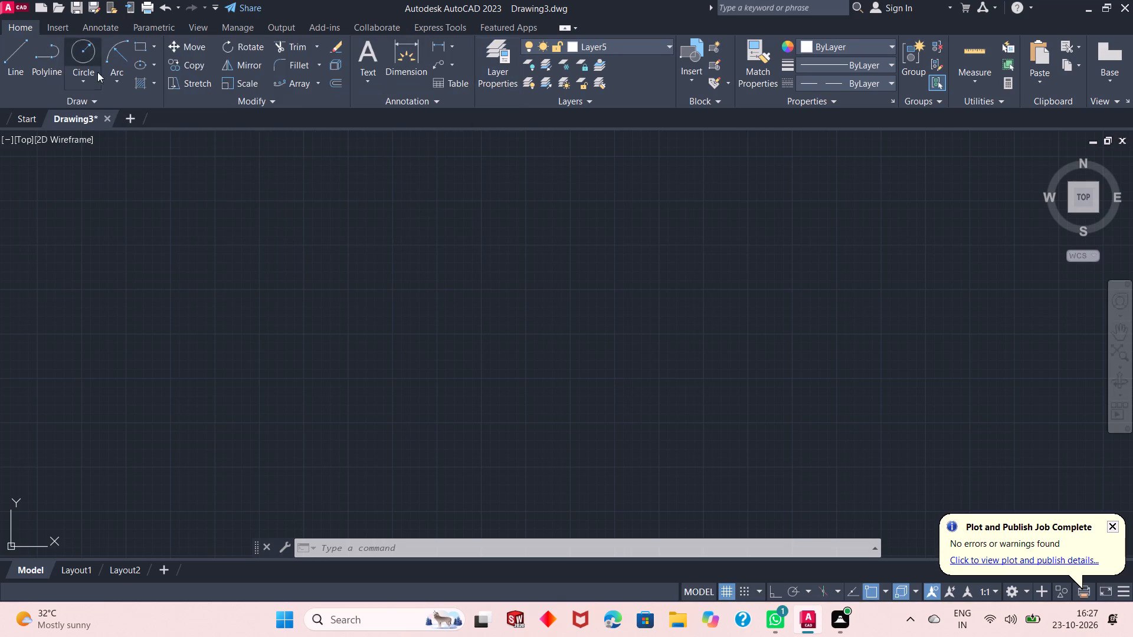
left_click(588, 47)
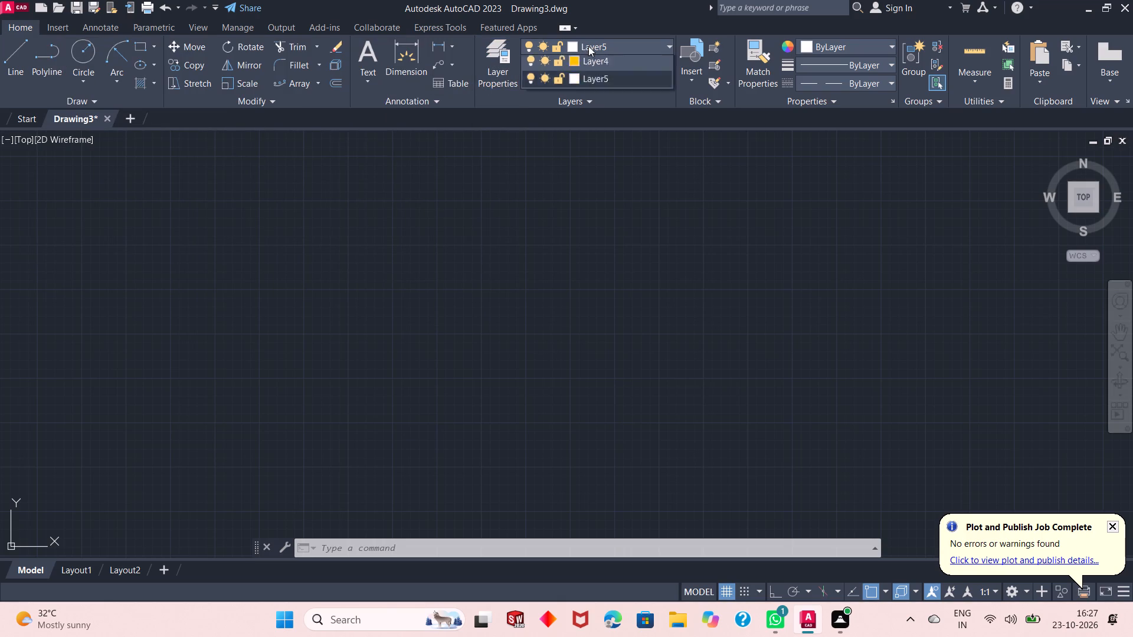
left_click(594, 75)
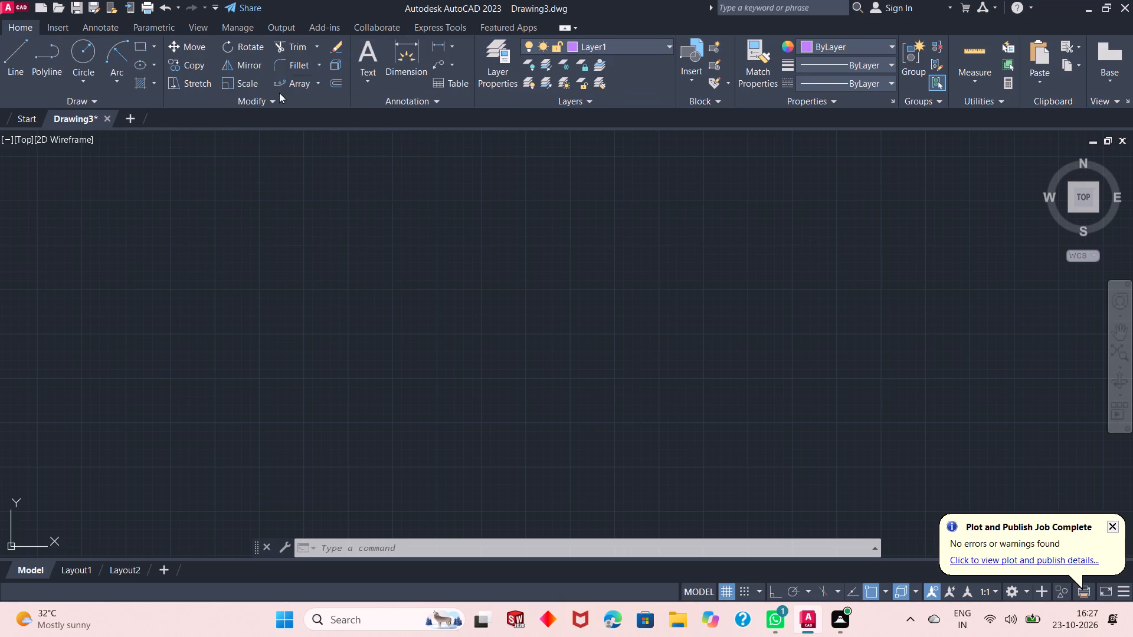
left_click(139, 46)
scroll(482, 237, "up", 2)
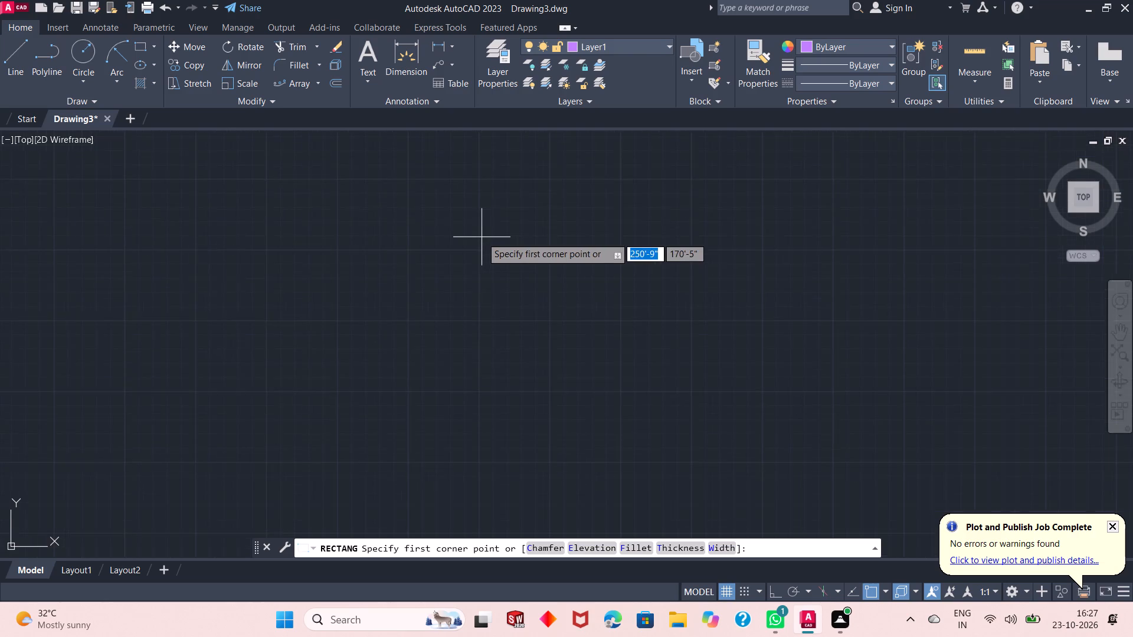
left_click(445, 203)
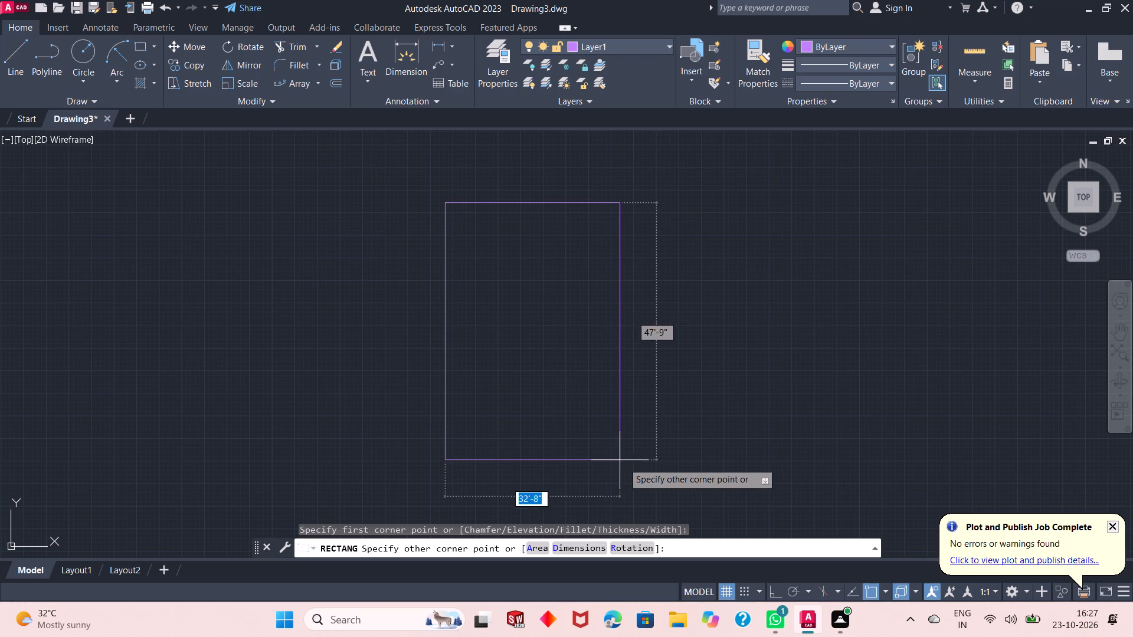
type("30'")
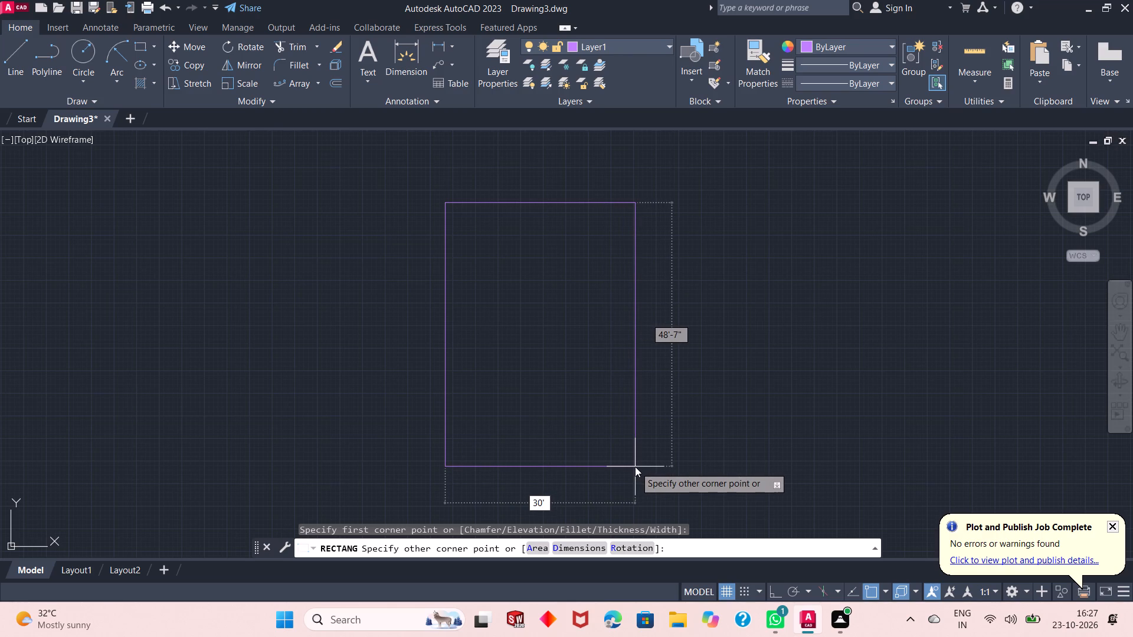
key("Tab")
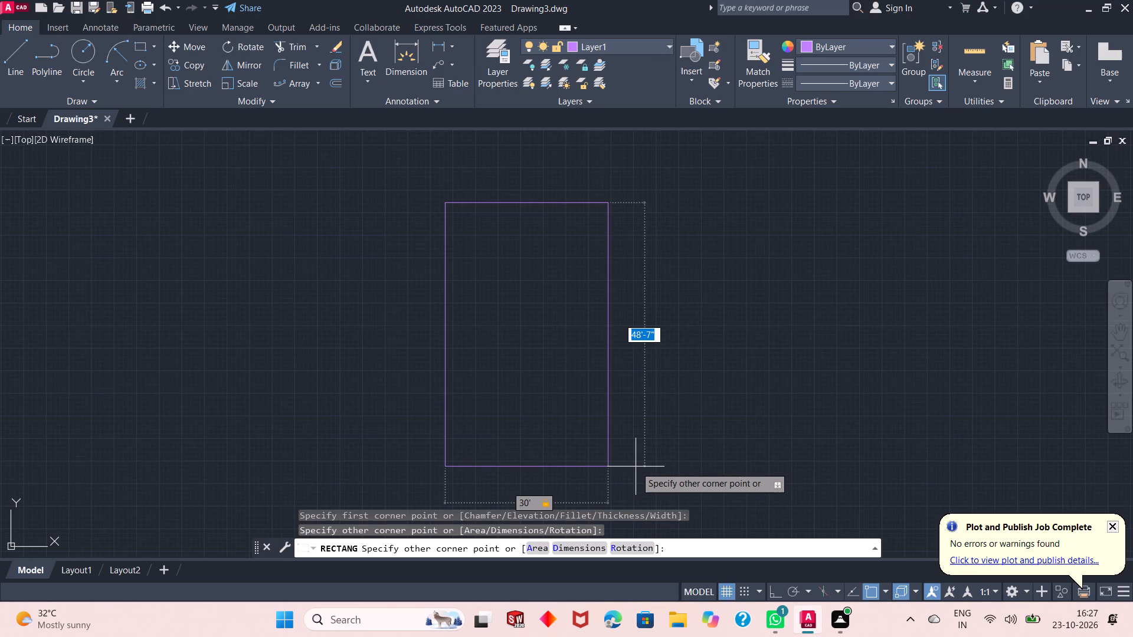
type("40'")
key("Return")
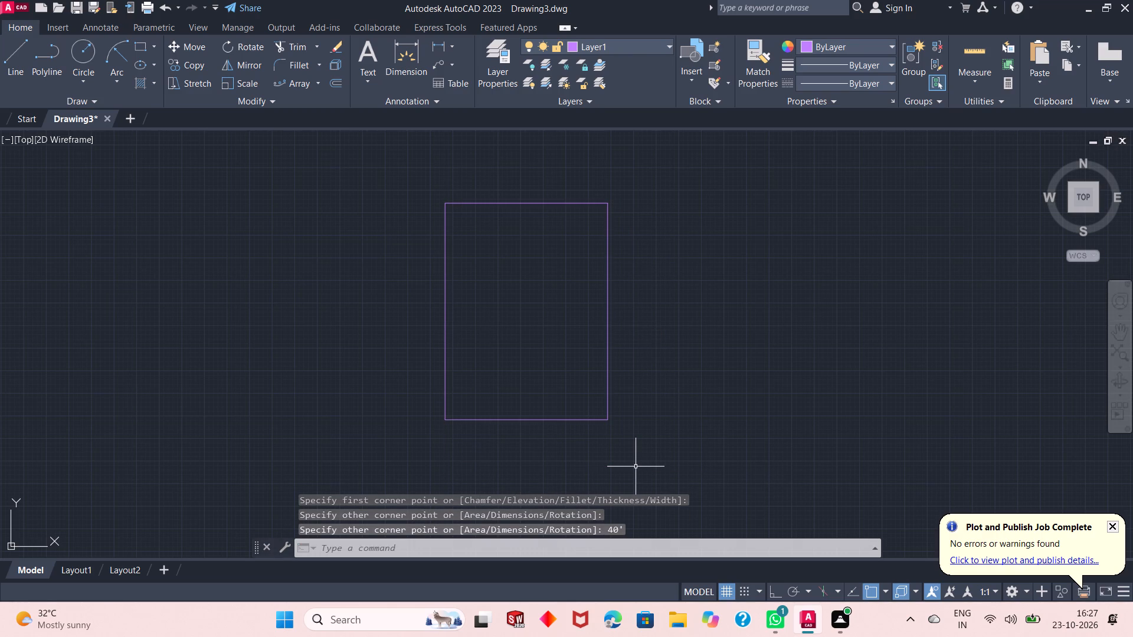
Offset the rectangle 1' inward using the Through option to form the wall thickness.
scroll(456, 249, "up", 1)
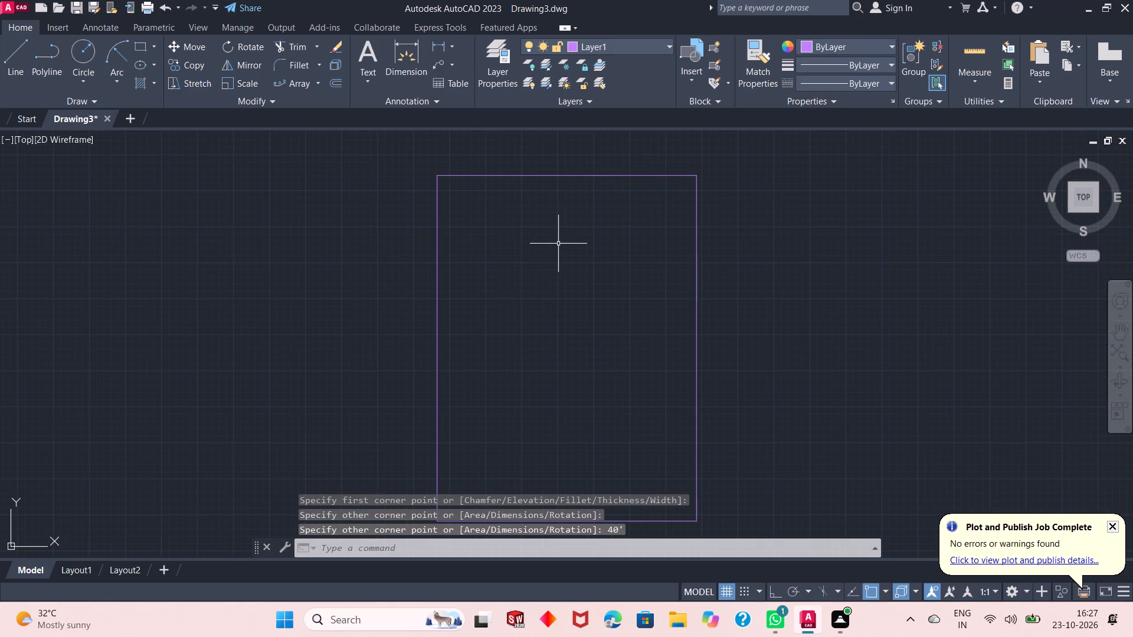
scroll(558, 244, "down", 1)
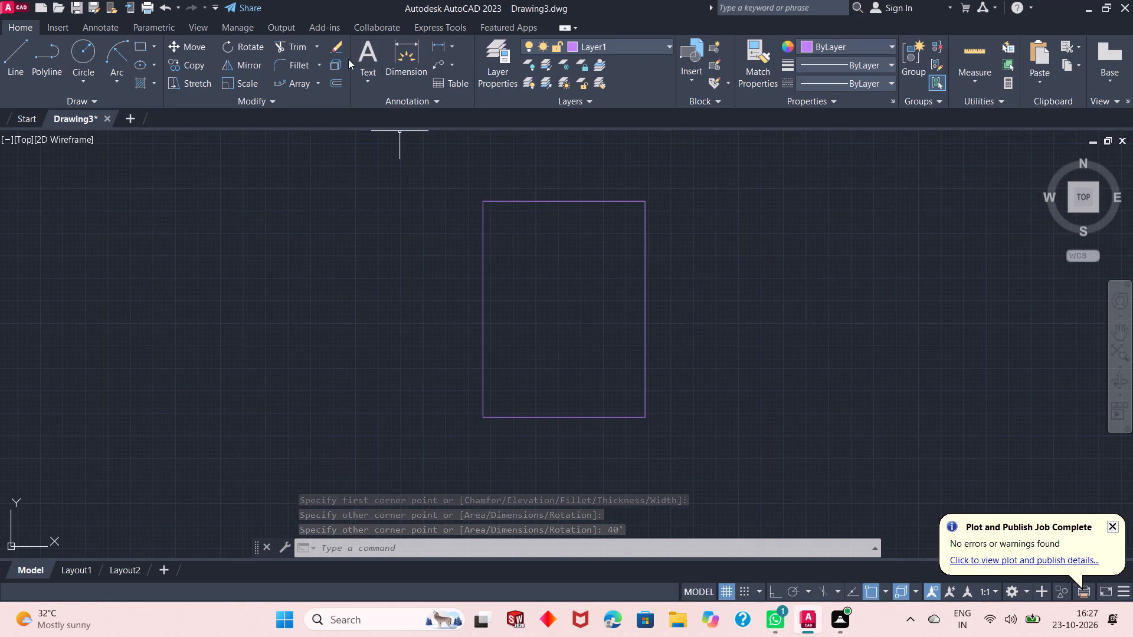
left_click(333, 78)
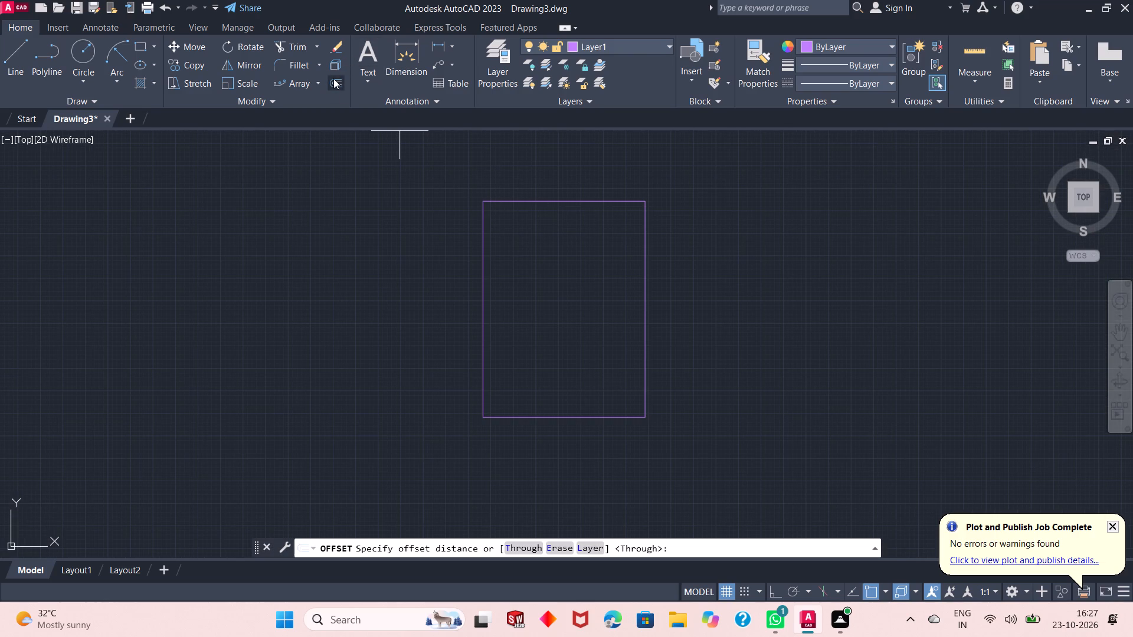
right_click(372, 185)
left_click(391, 187)
left_click(543, 200)
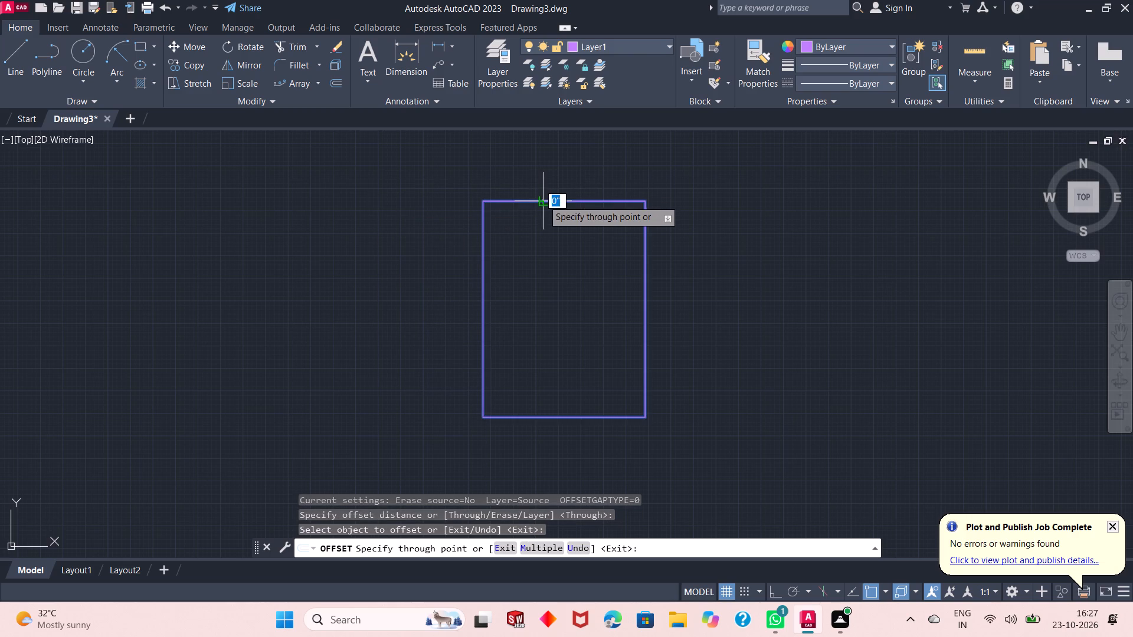
type("1'")
key("Return")
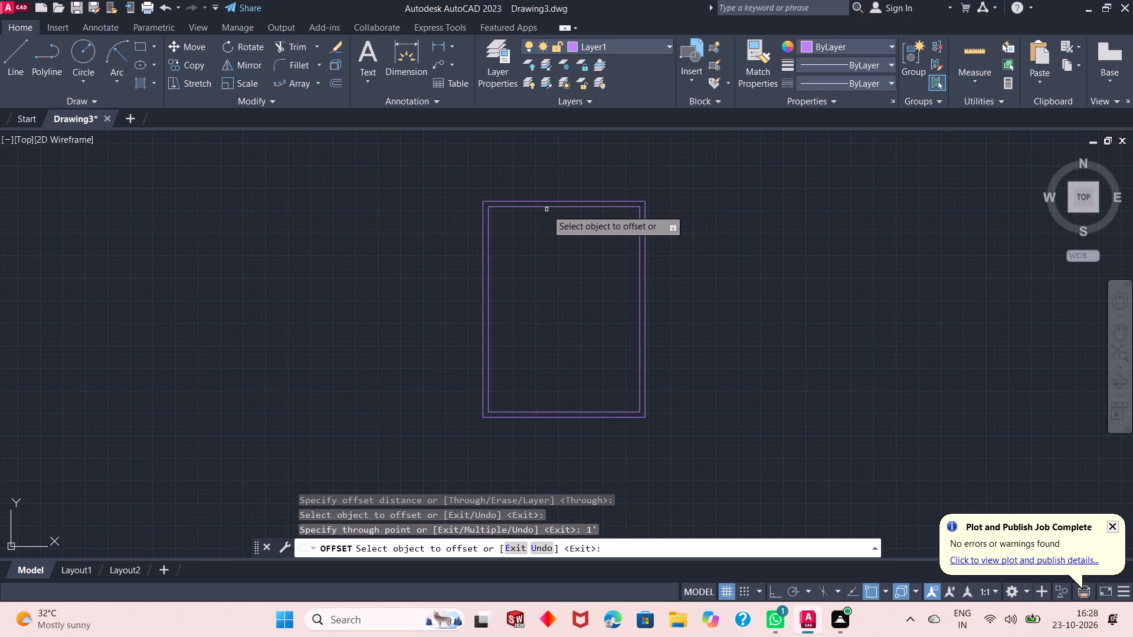
right_click(373, 195)
left_click(401, 202)
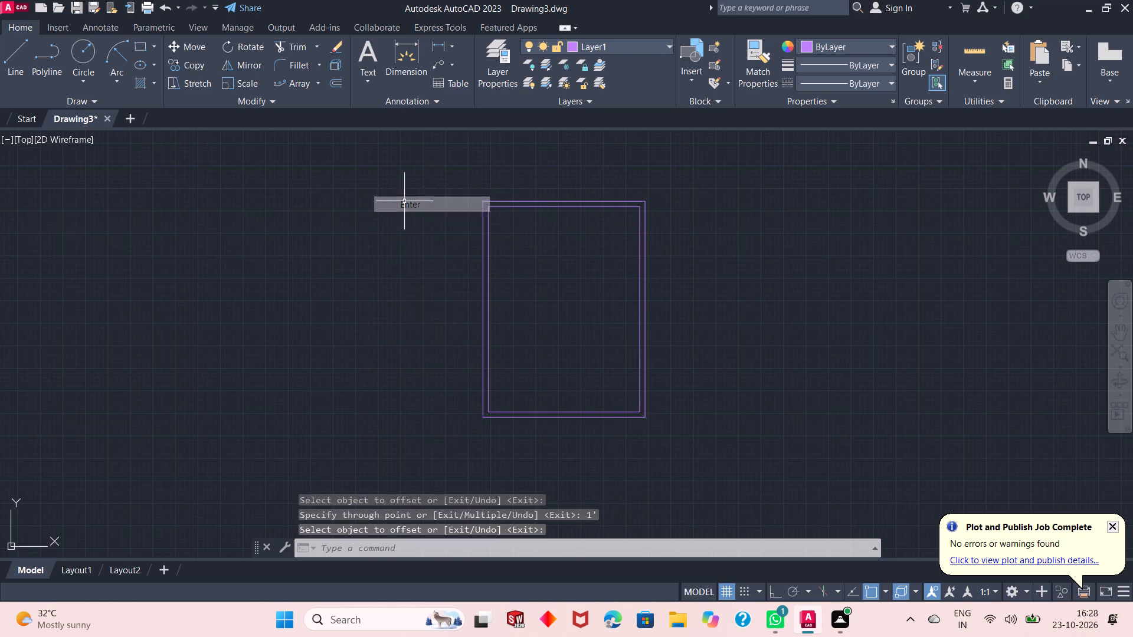
Explode the inner rectangle into separate lines.
left_click(515, 206)
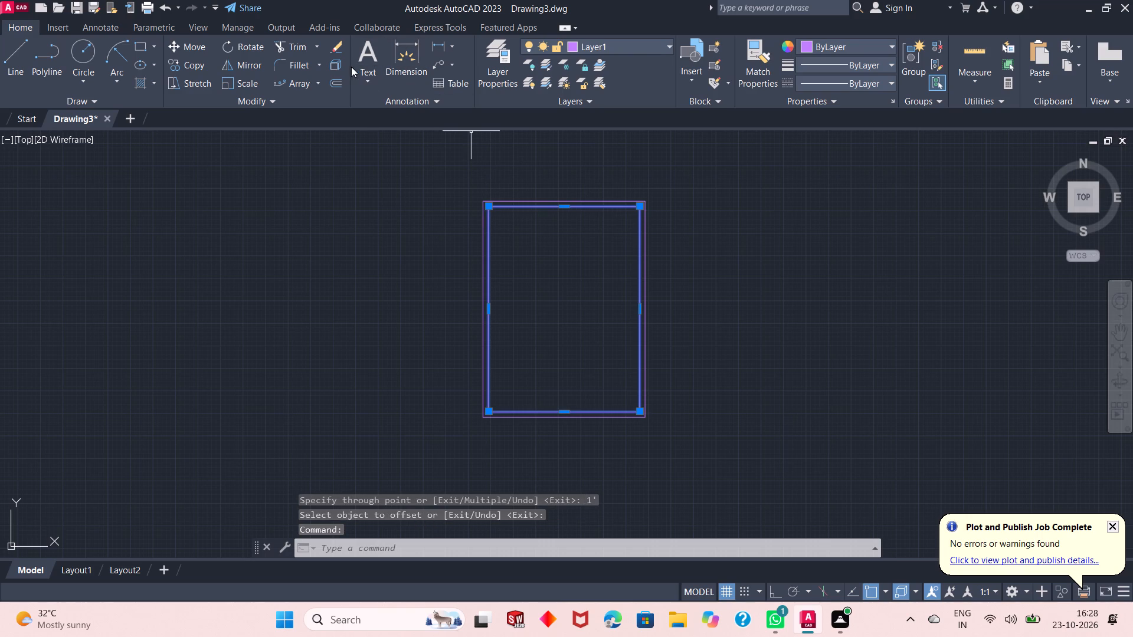
left_click(340, 62)
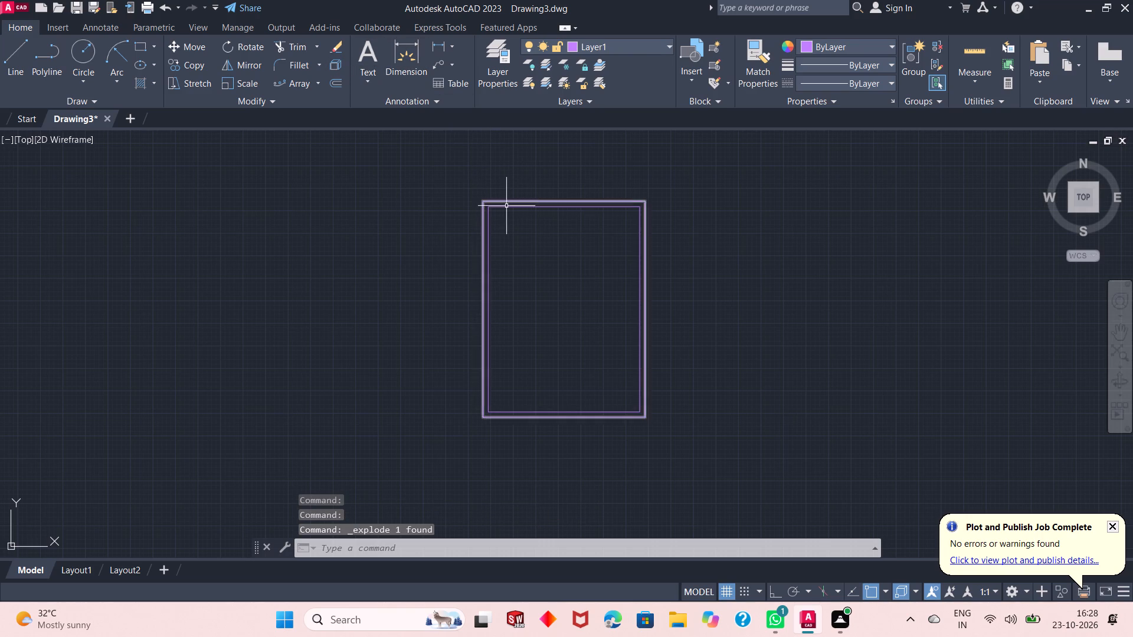
left_click(507, 207)
left_click(378, 208)
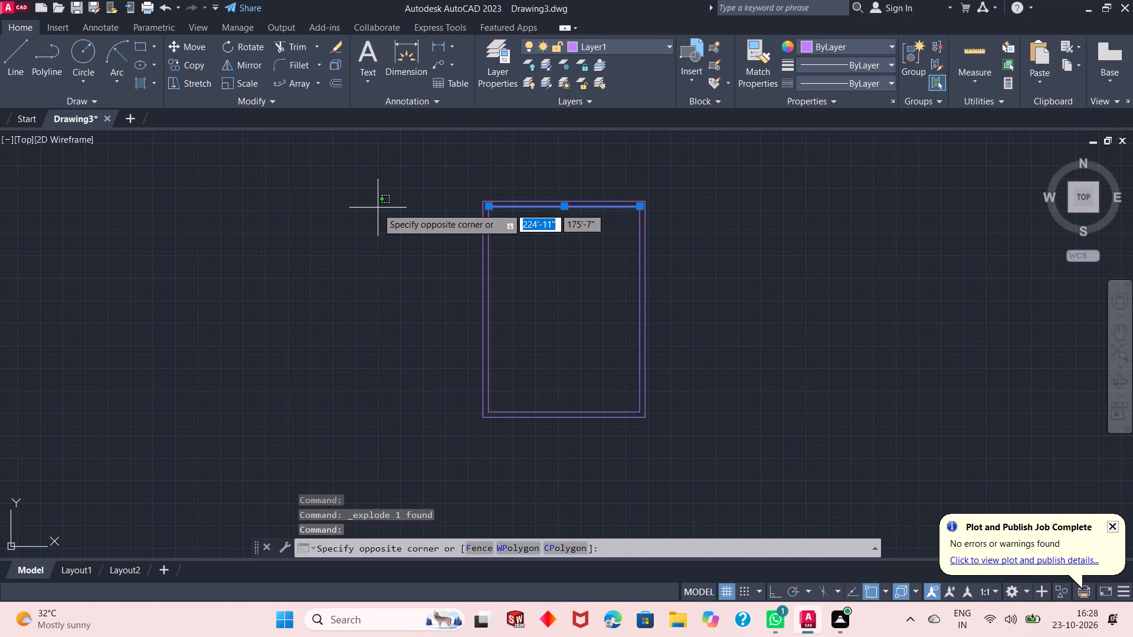
key("Escape")
key("Escape")
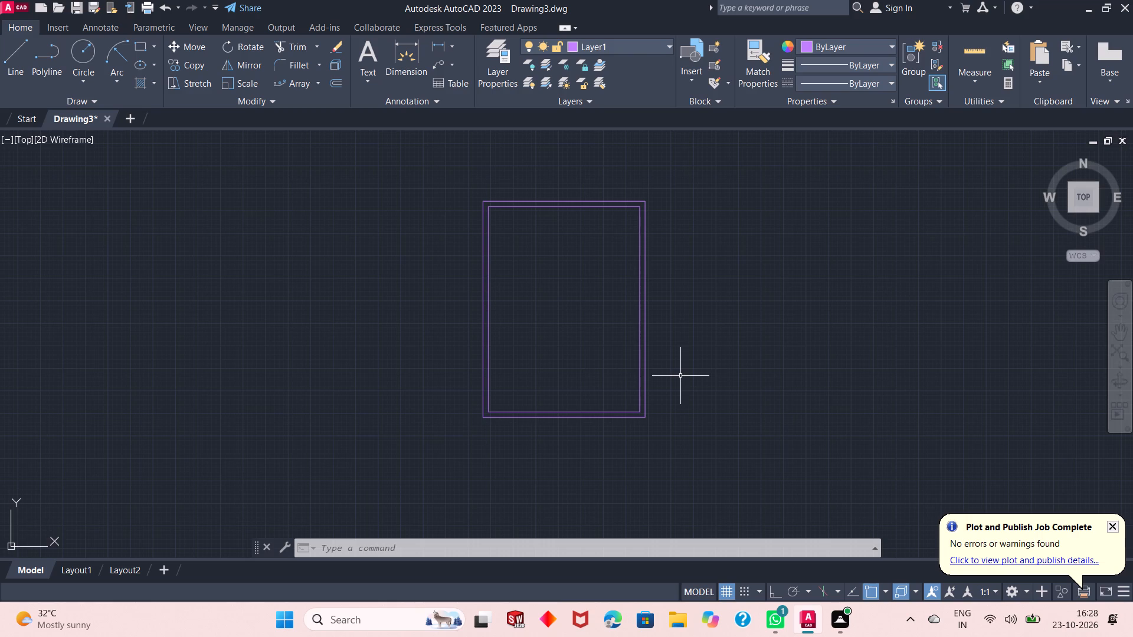
Offset the left inner wall line 12' into the plan and offset that copy 6" further to form the first vertical partition.
scroll(601, 301, "up", 1)
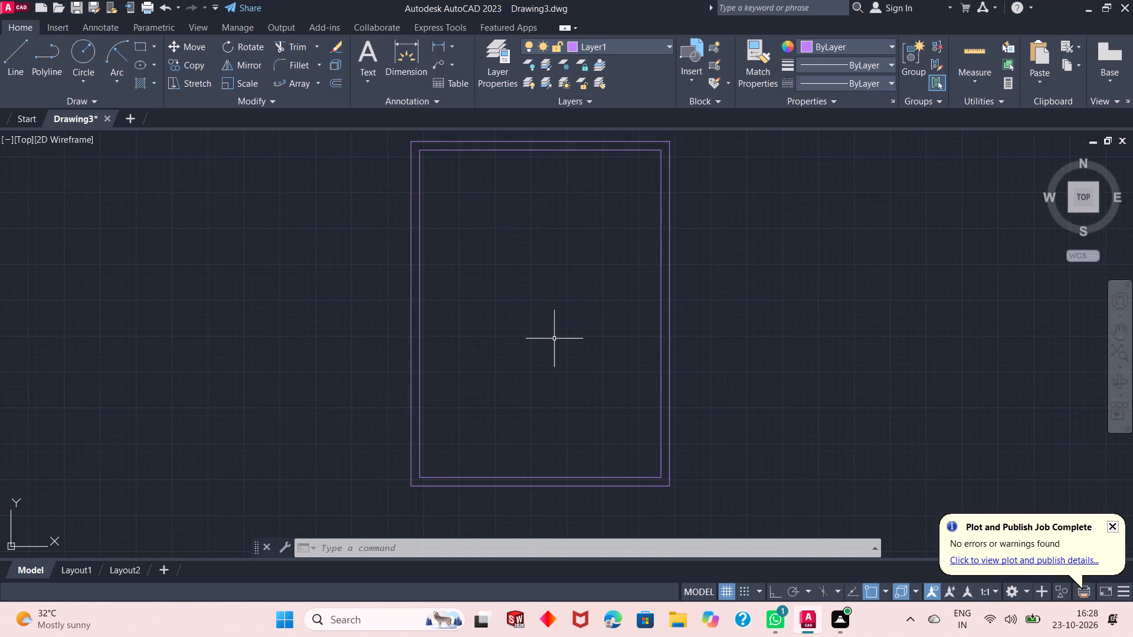
scroll(554, 339, "down", 1)
scroll(560, 294, "up", 1)
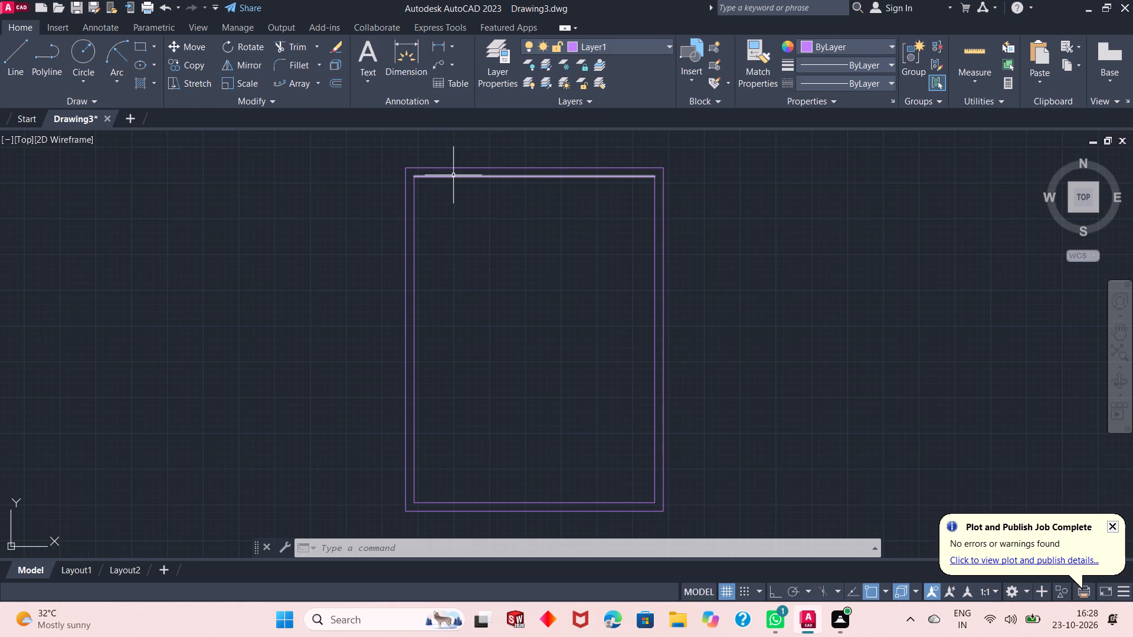
left_click(342, 87)
right_click(303, 176)
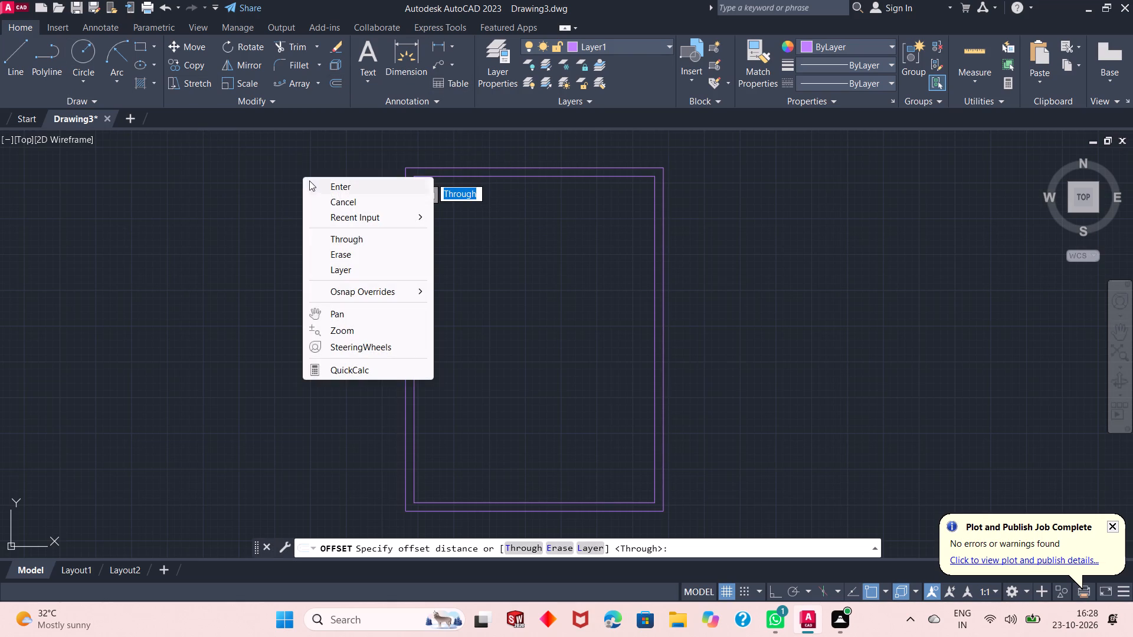
left_click(318, 183)
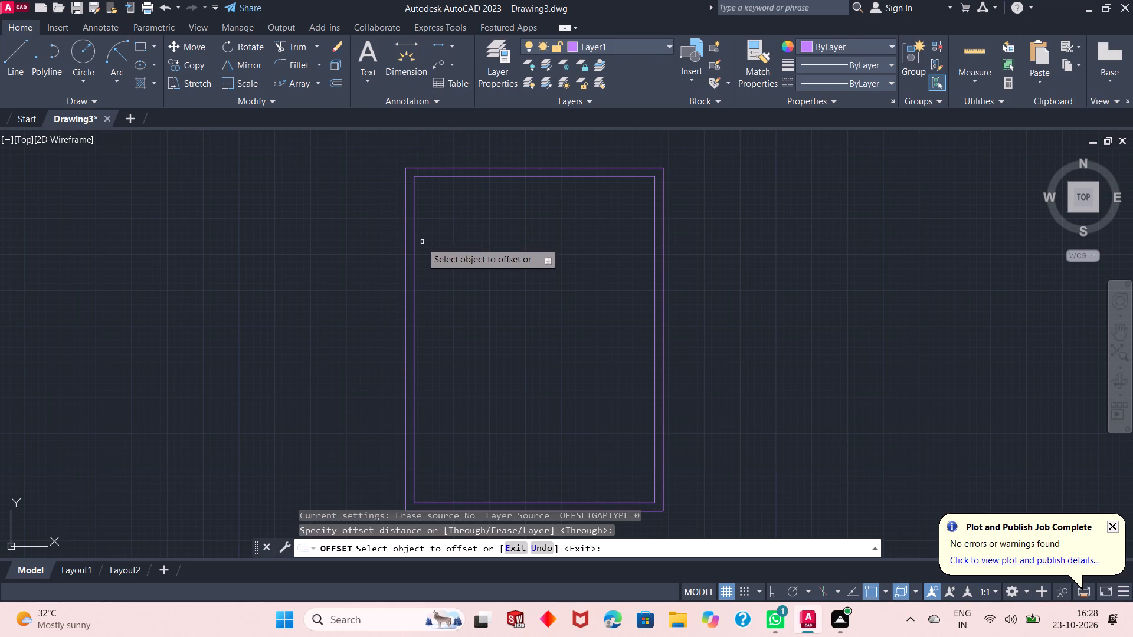
left_click(415, 254)
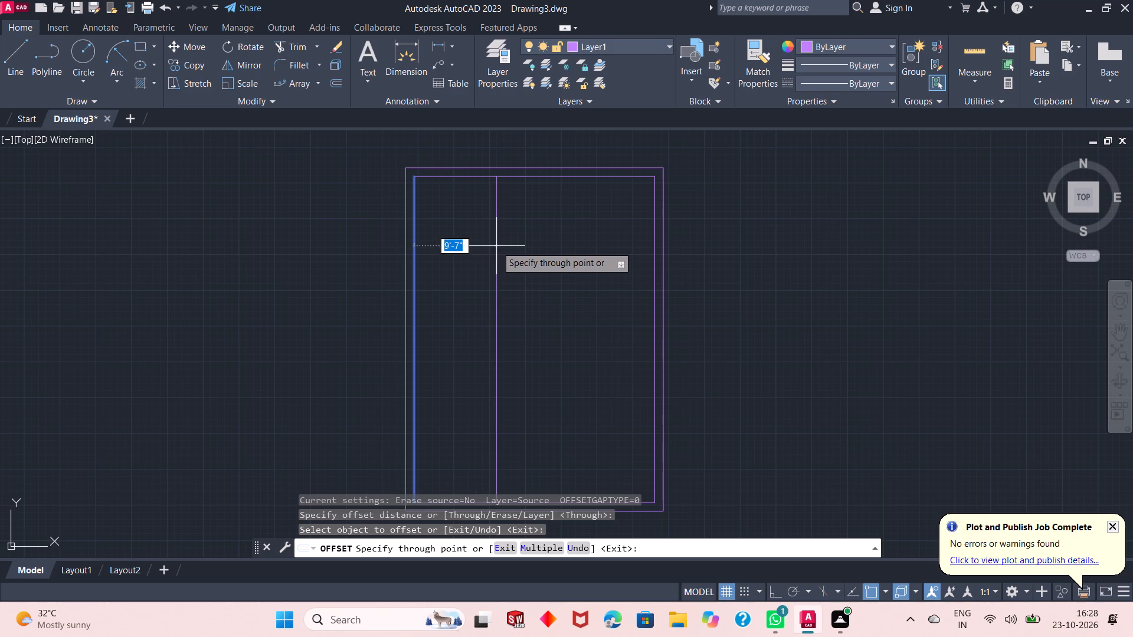
type("12'")
key("Return")
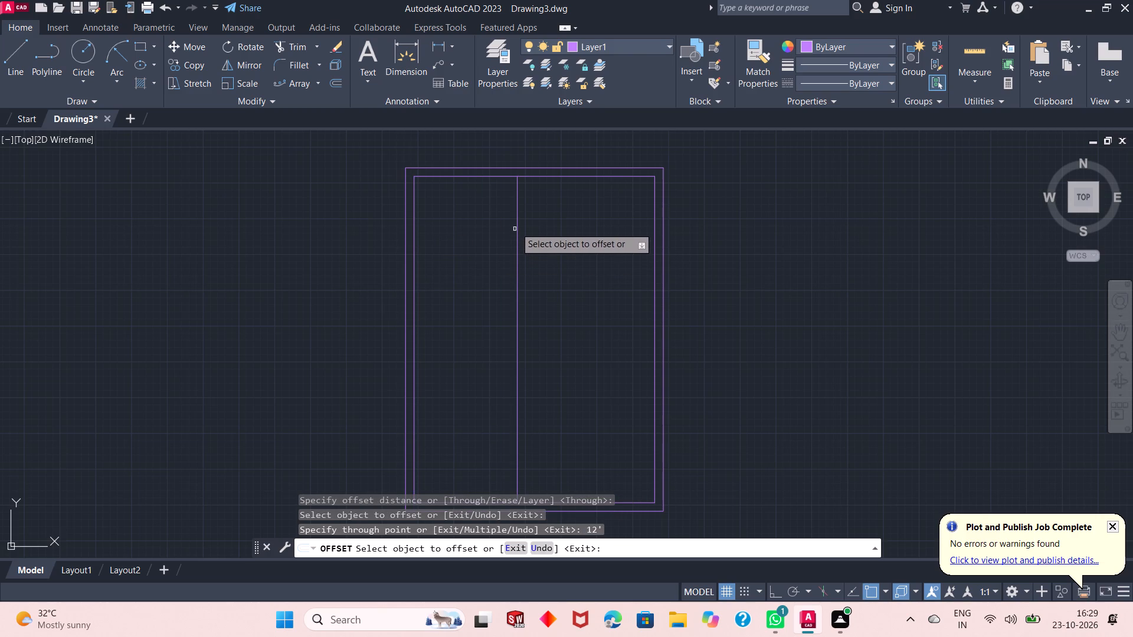
left_click(516, 226)
key("6")
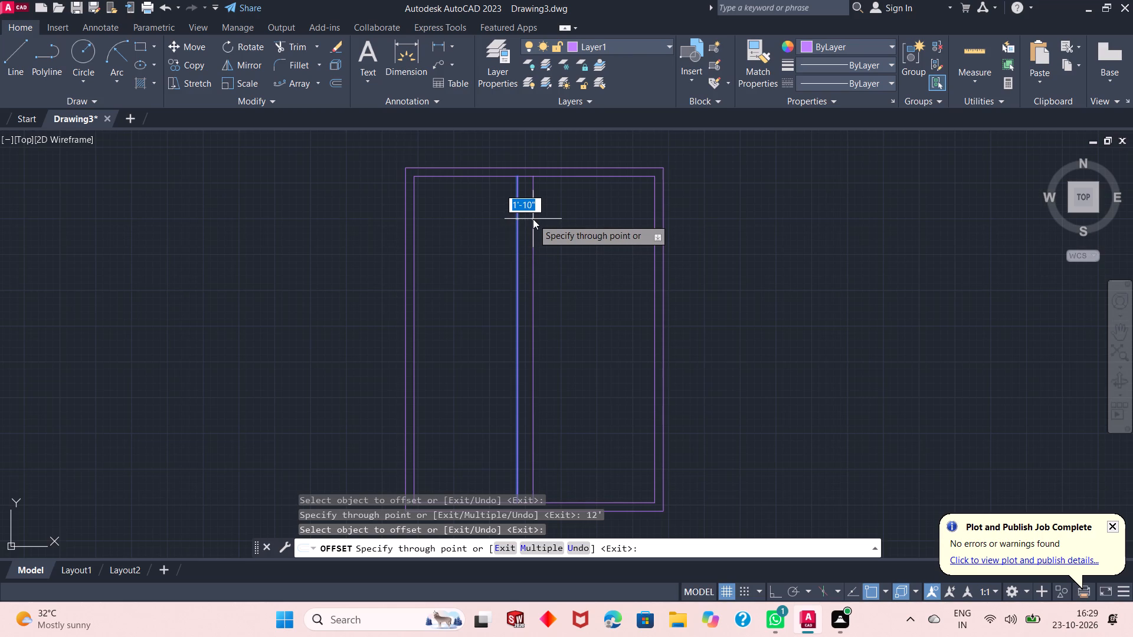
key("shift+quotedbl")
key("Return")
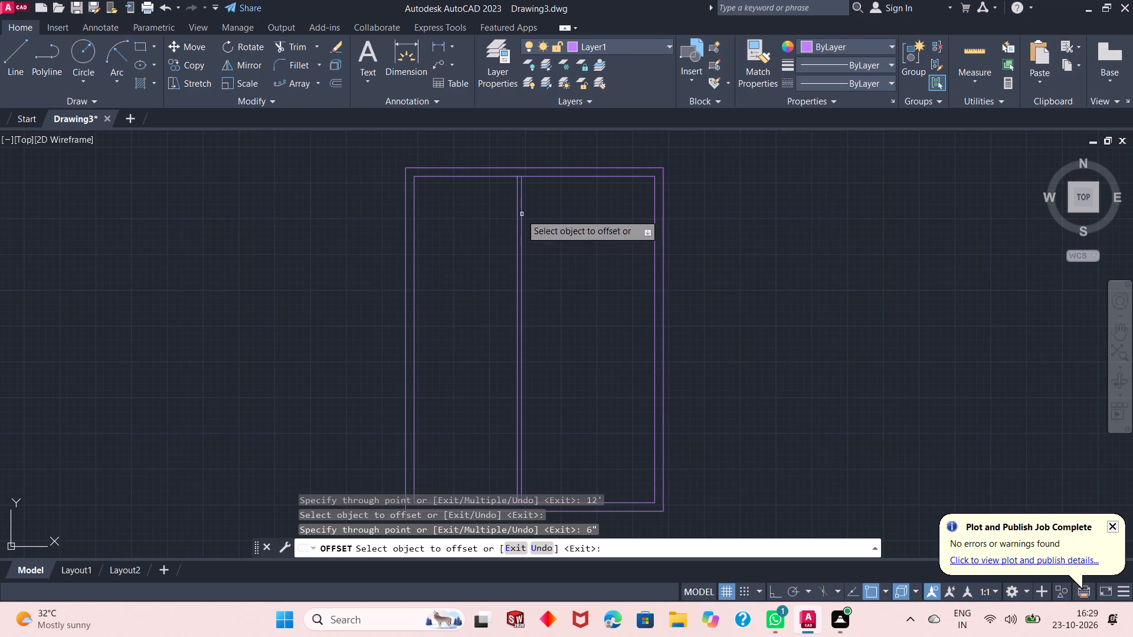
Offset the first partition's right line 5' to the right and that copy another 6" to form the second vertical partition.
left_click(521, 214)
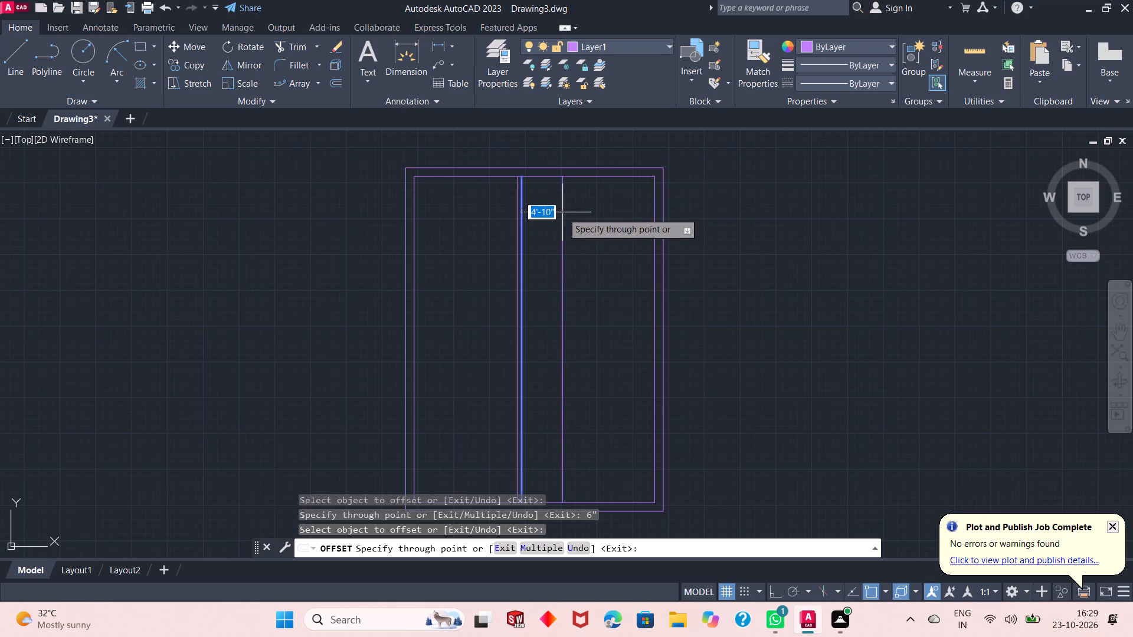
key("5")
key("apostrophe")
key("Return")
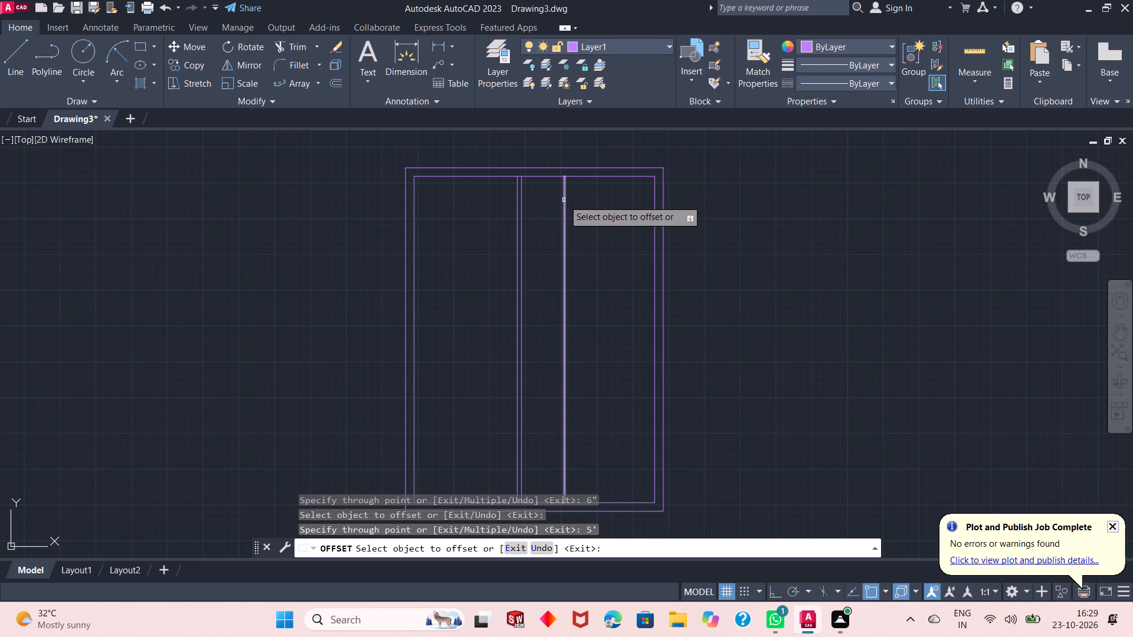
left_click(564, 199)
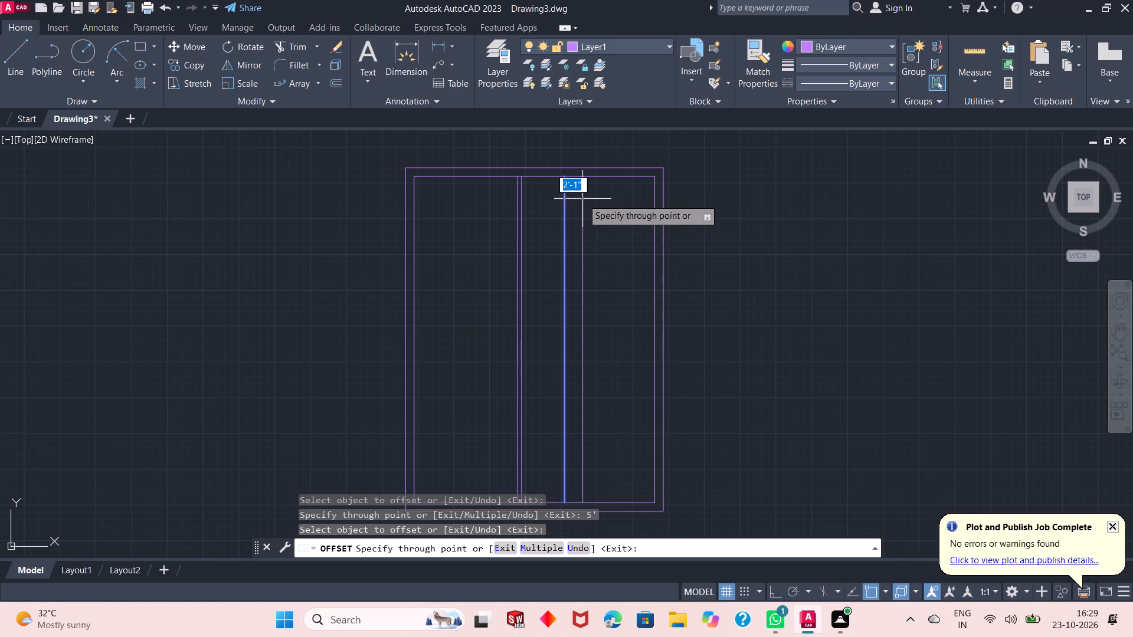
type("6\"")
key("Return")
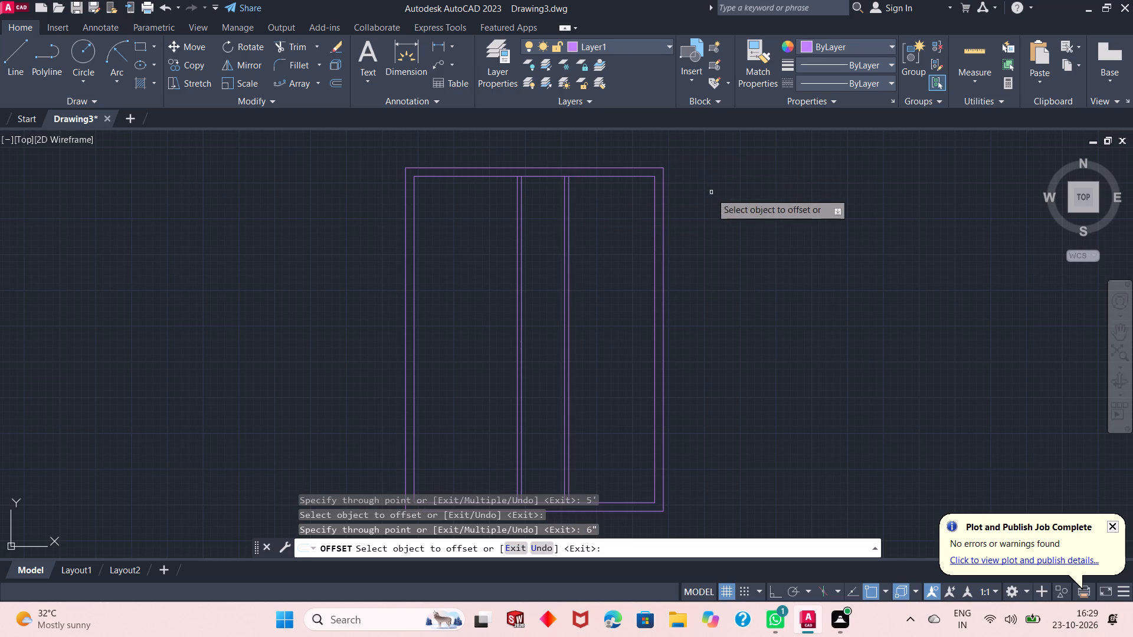
right_click(718, 211)
left_click(737, 223)
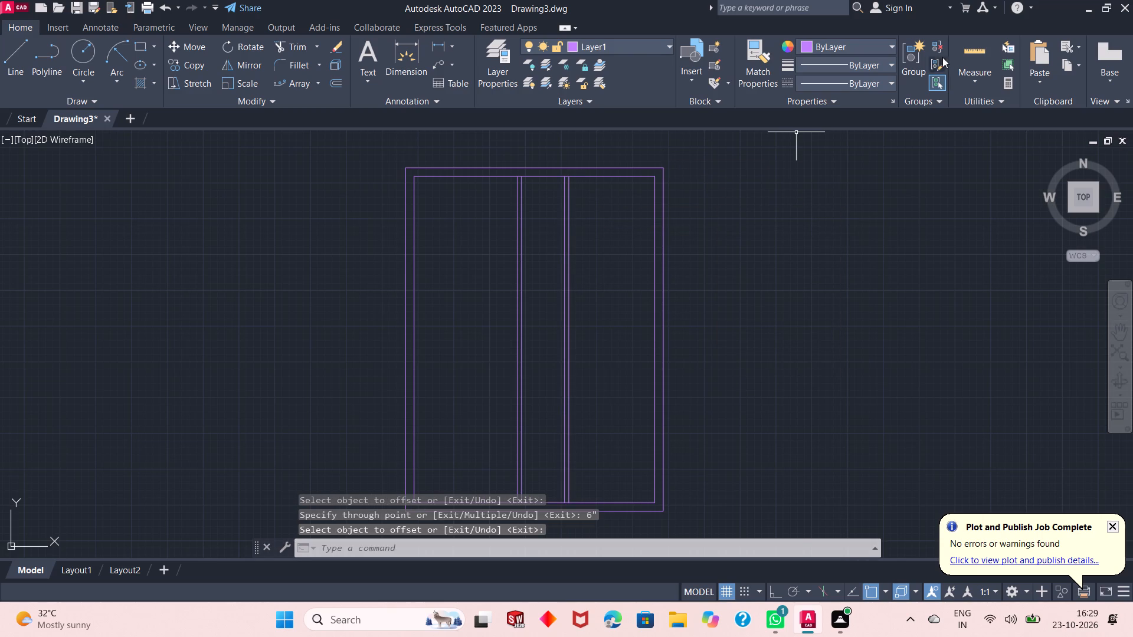
Check the outer outline and the spacing between the two vertical partitions with Quick measure.
left_click(960, 52)
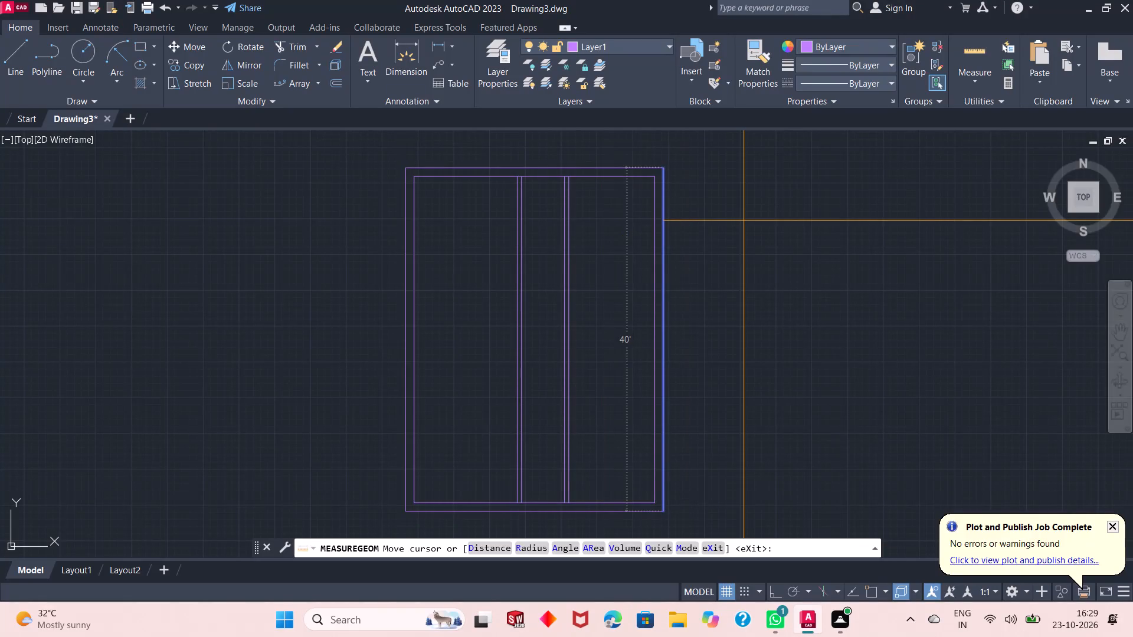
key("Escape")
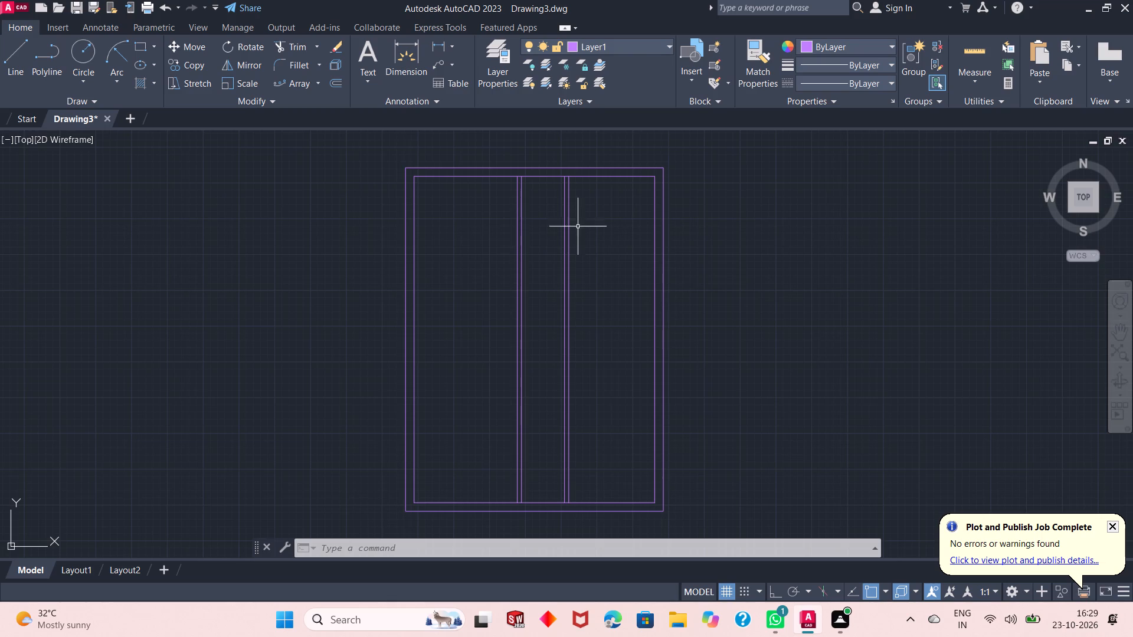
left_click(964, 55)
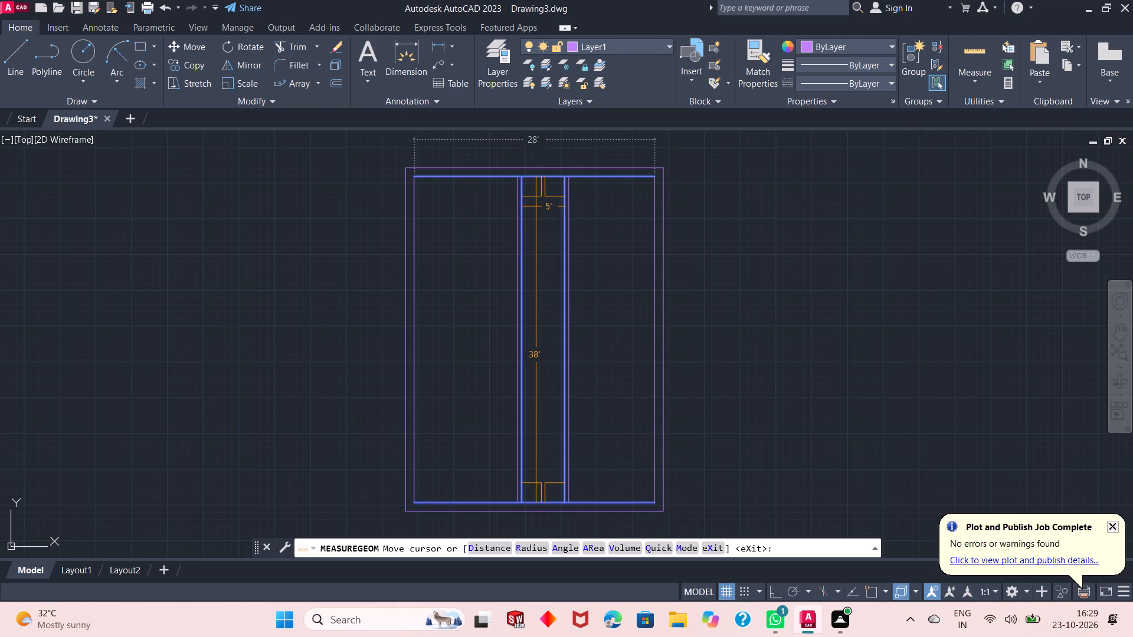
key("Escape")
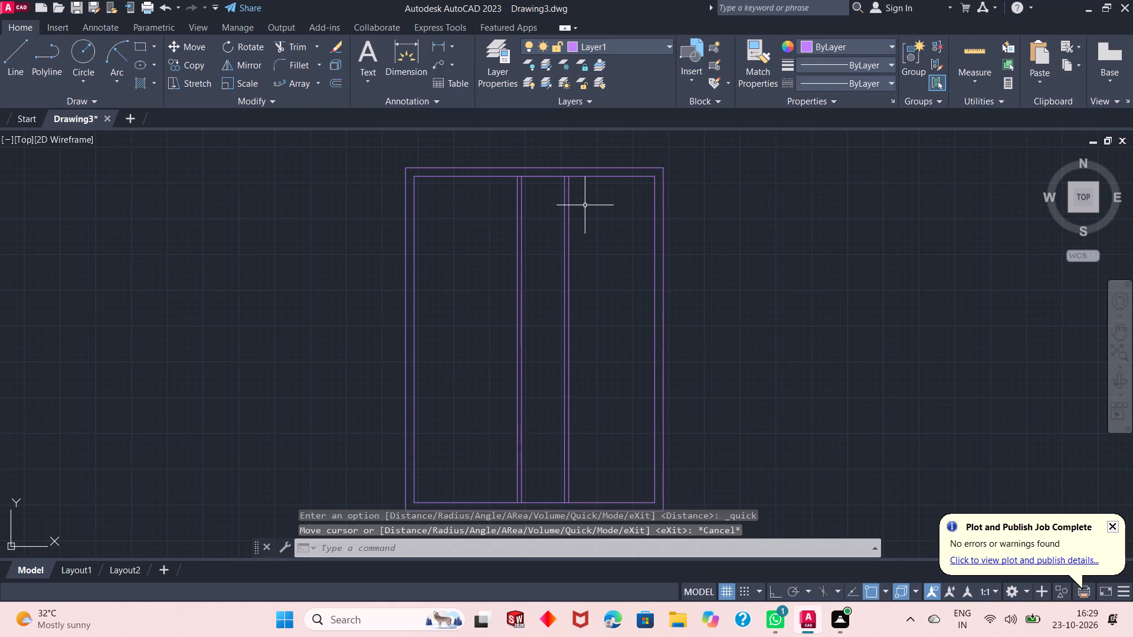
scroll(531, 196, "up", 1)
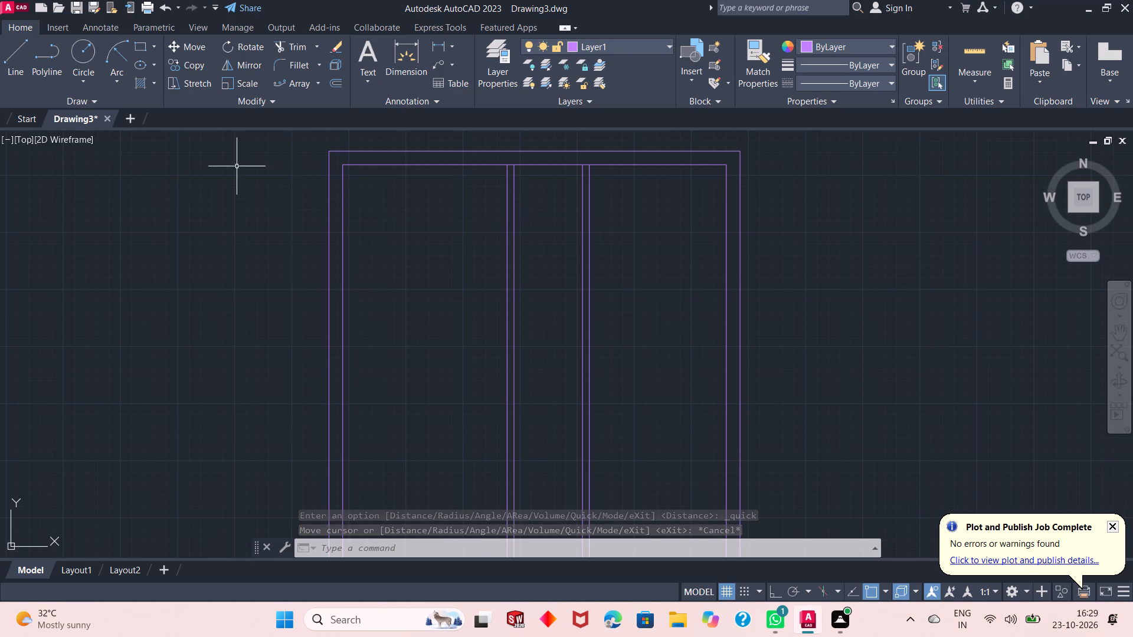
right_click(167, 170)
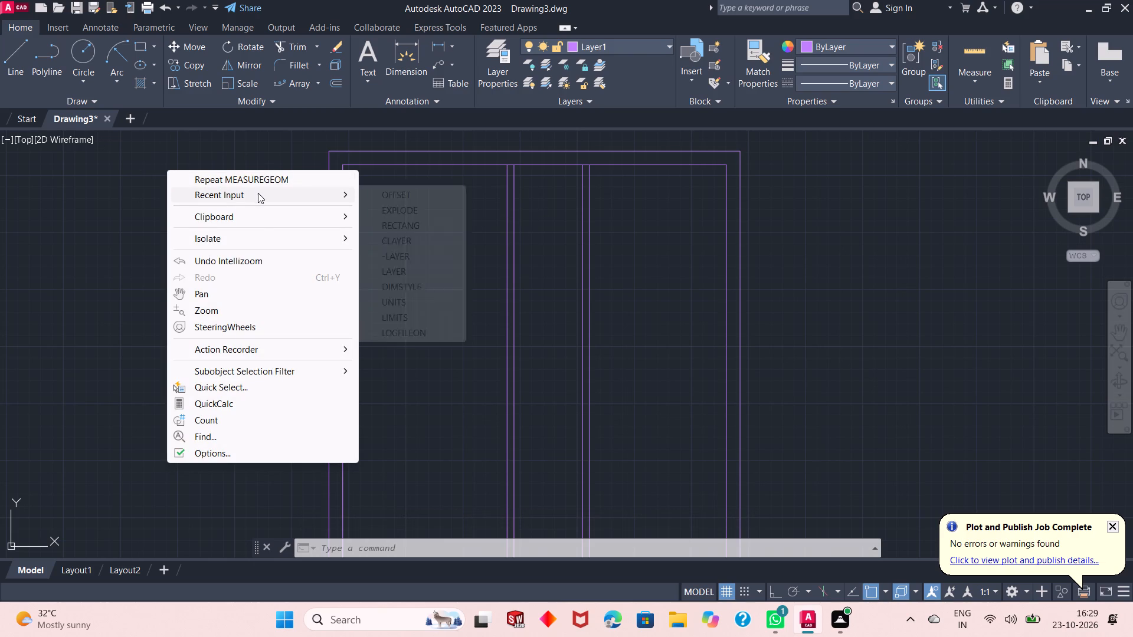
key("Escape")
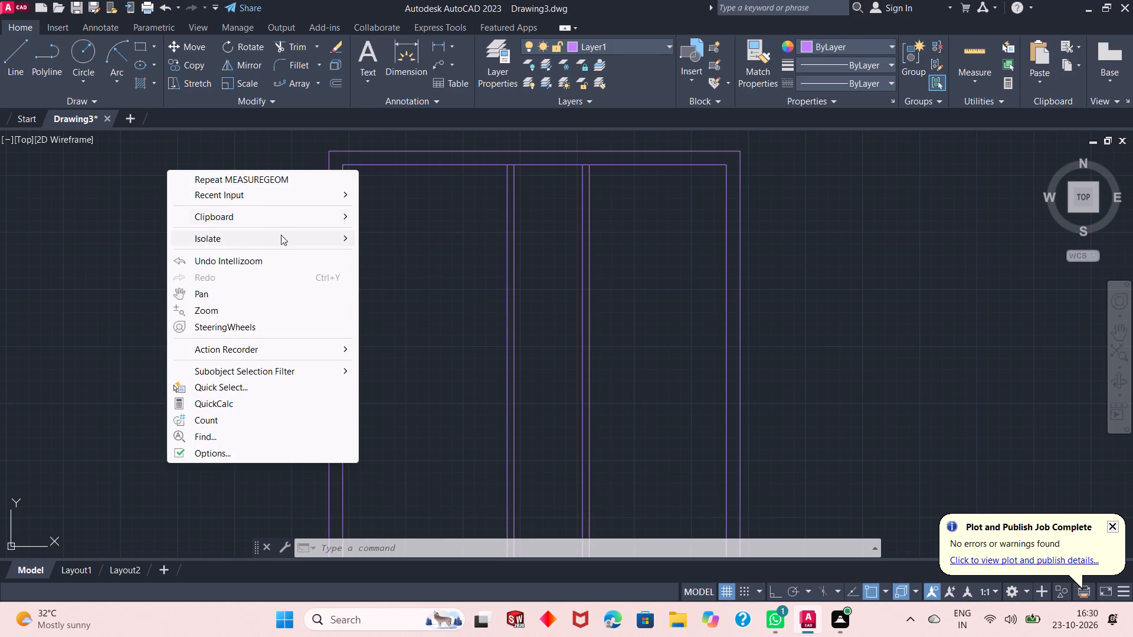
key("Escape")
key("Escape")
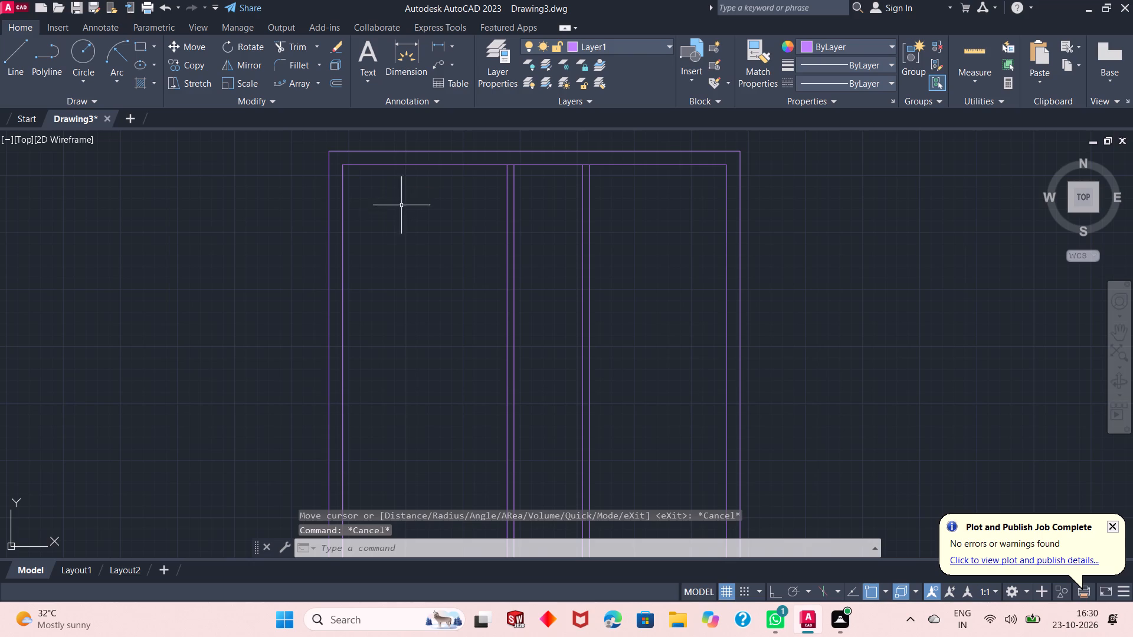
Offset the top inner wall line 12' downward and that copy another 6" to form the upper horizontal partition.
left_click(335, 79)
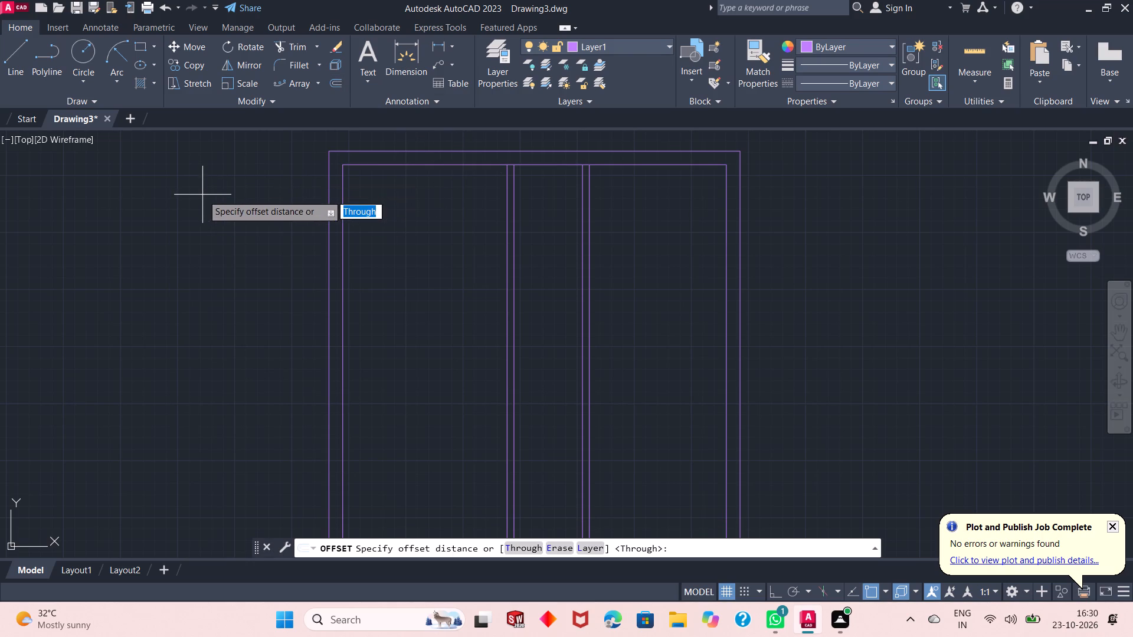
right_click(202, 195)
left_click(229, 200)
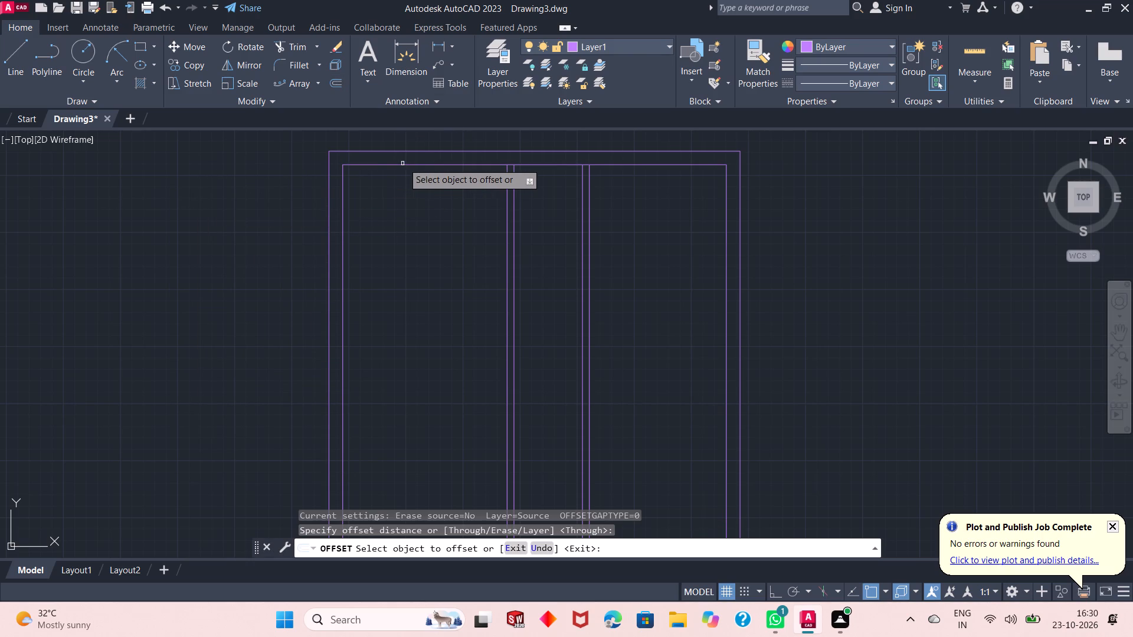
left_click(411, 165)
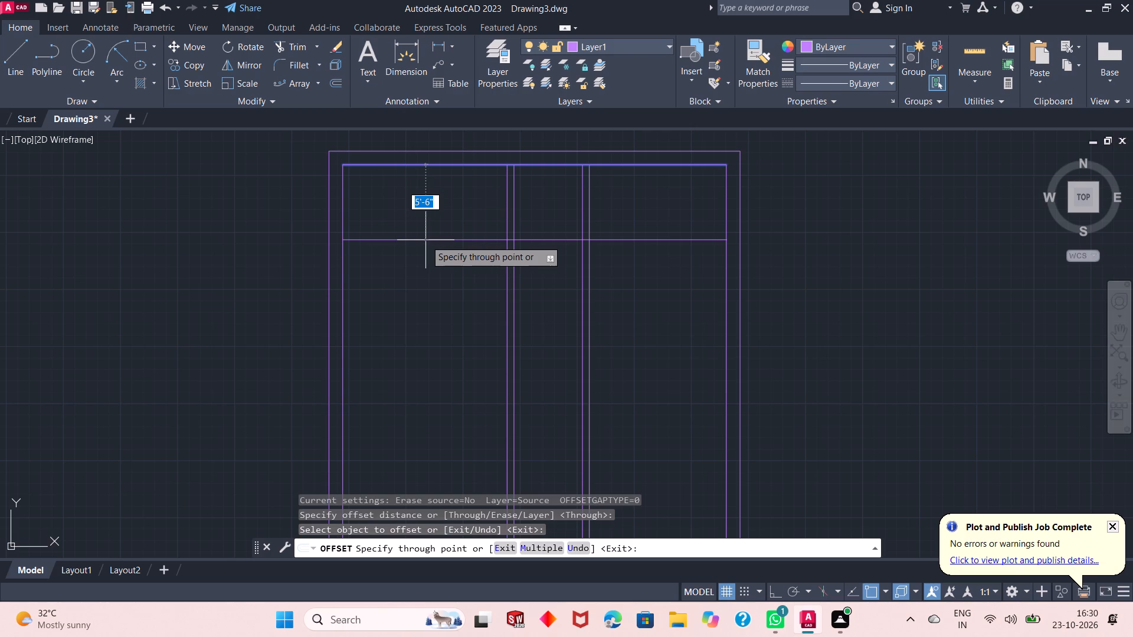
type("12'")
key("Return")
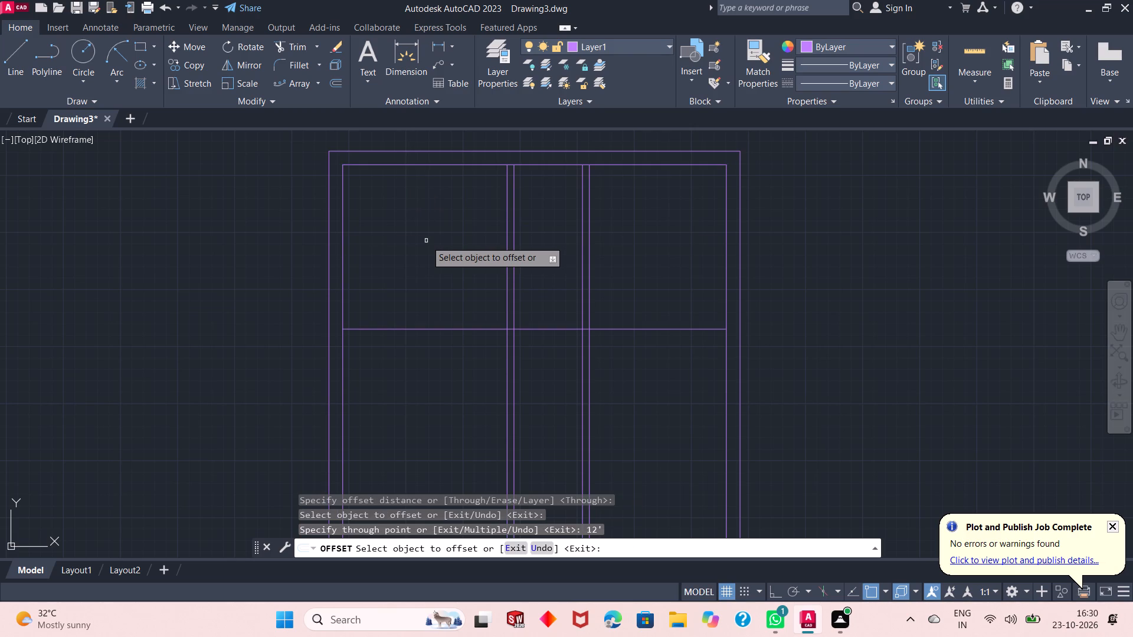
scroll(503, 200, "down", 1)
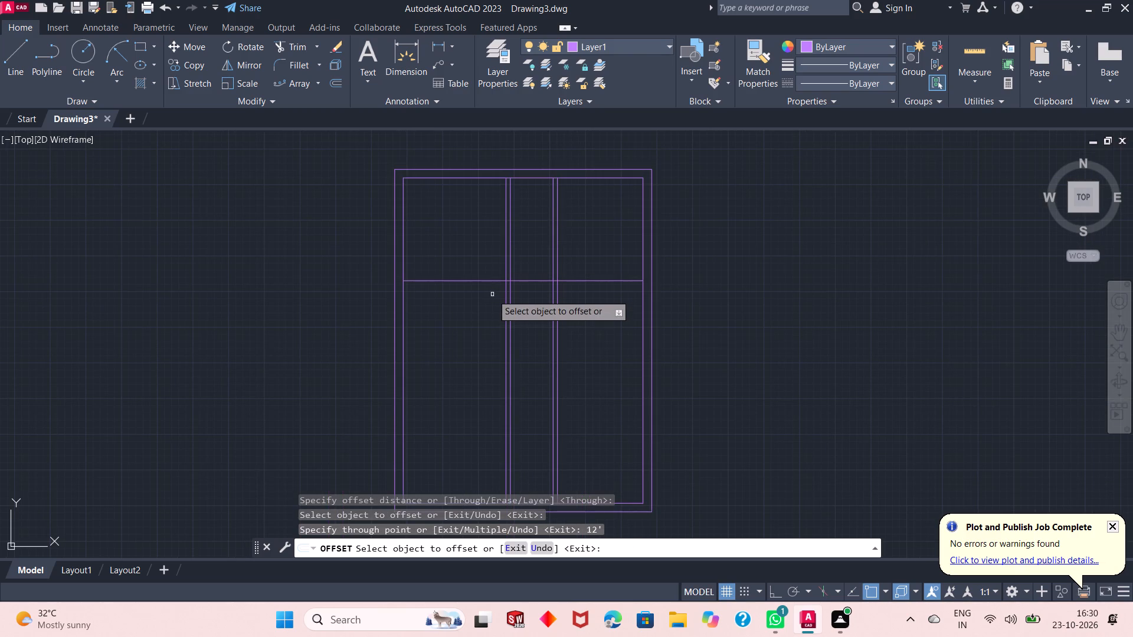
scroll(492, 300, "up", 1)
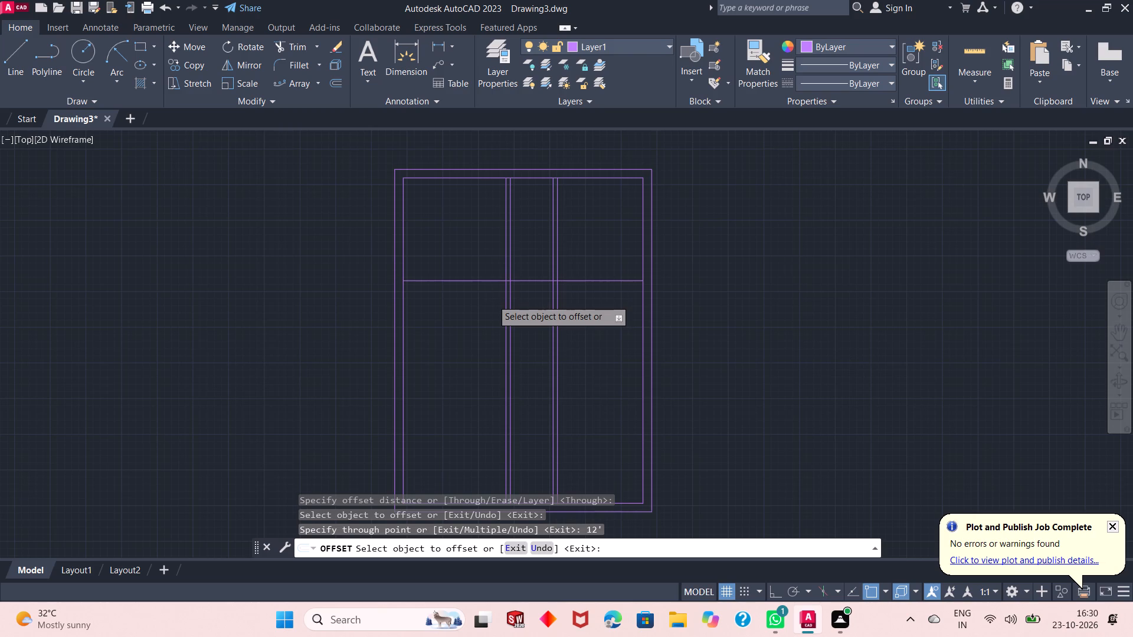
scroll(492, 300, "down", 2)
scroll(470, 254, "up", 1)
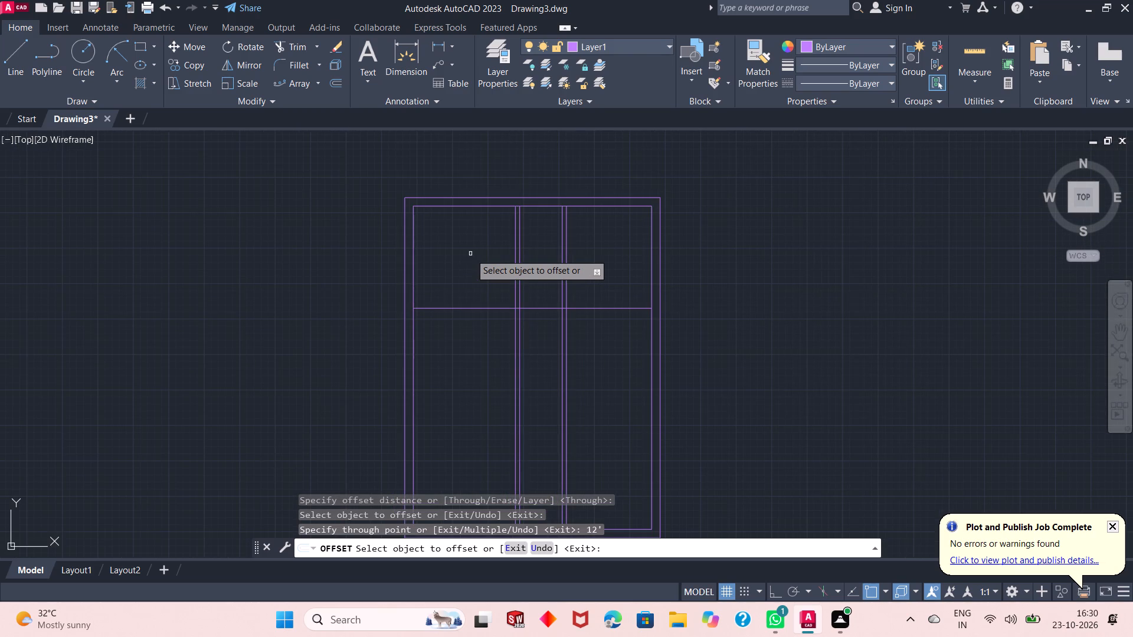
left_click(473, 307)
type("6\"")
key("Return")
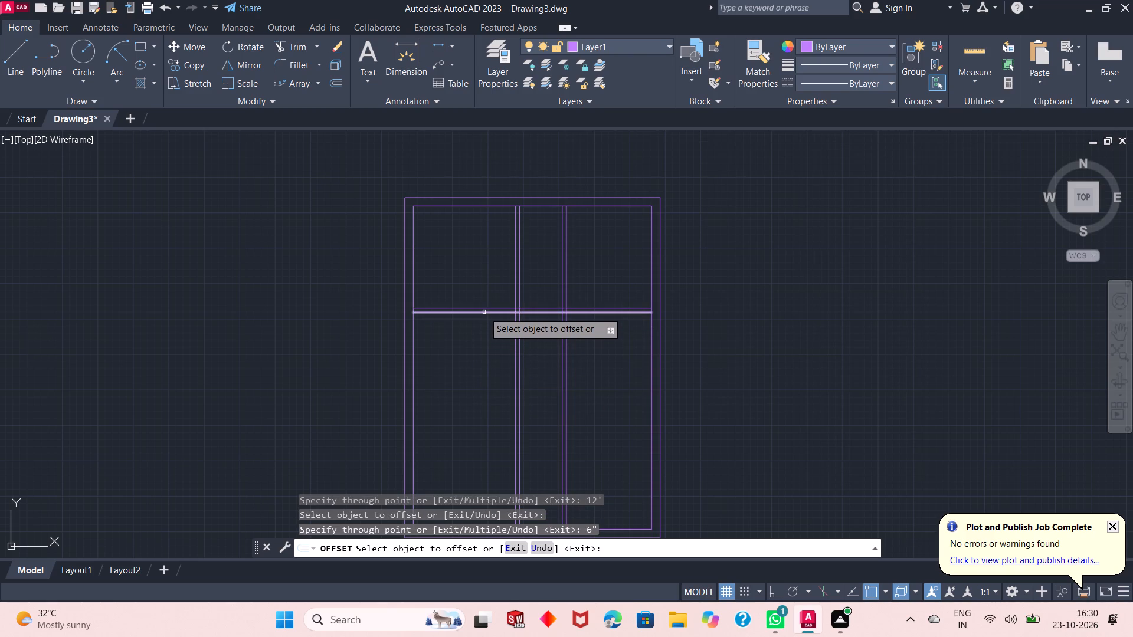
Offset the upper partition's lower line 14' downward and that copy another 6" to form the lower horizontal partition.
left_click(484, 312)
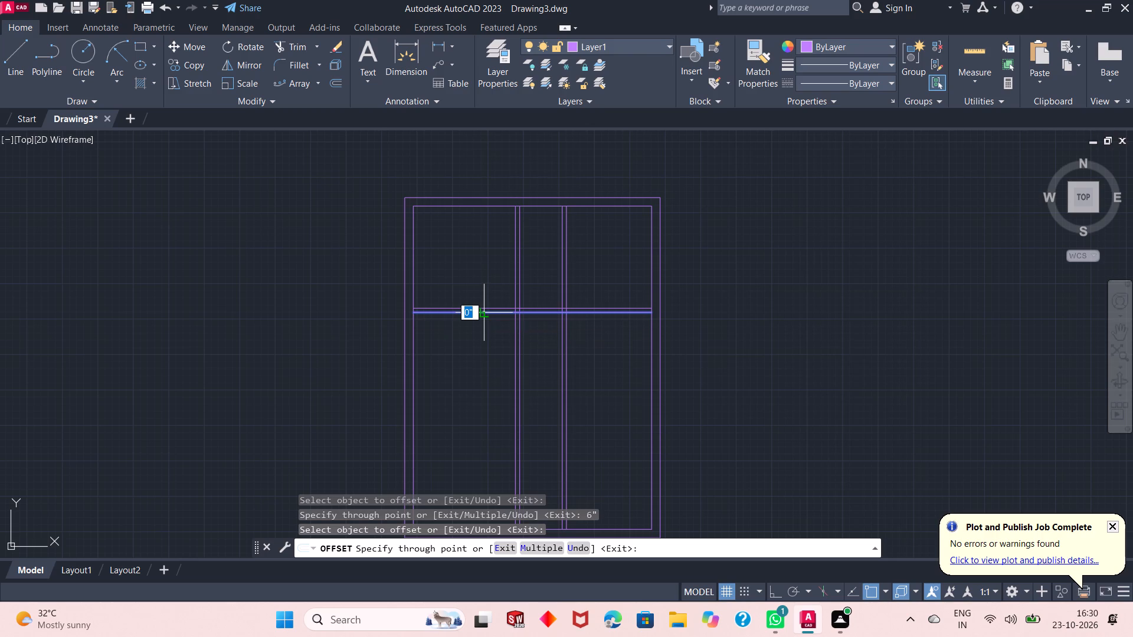
type("14'")
key("Return")
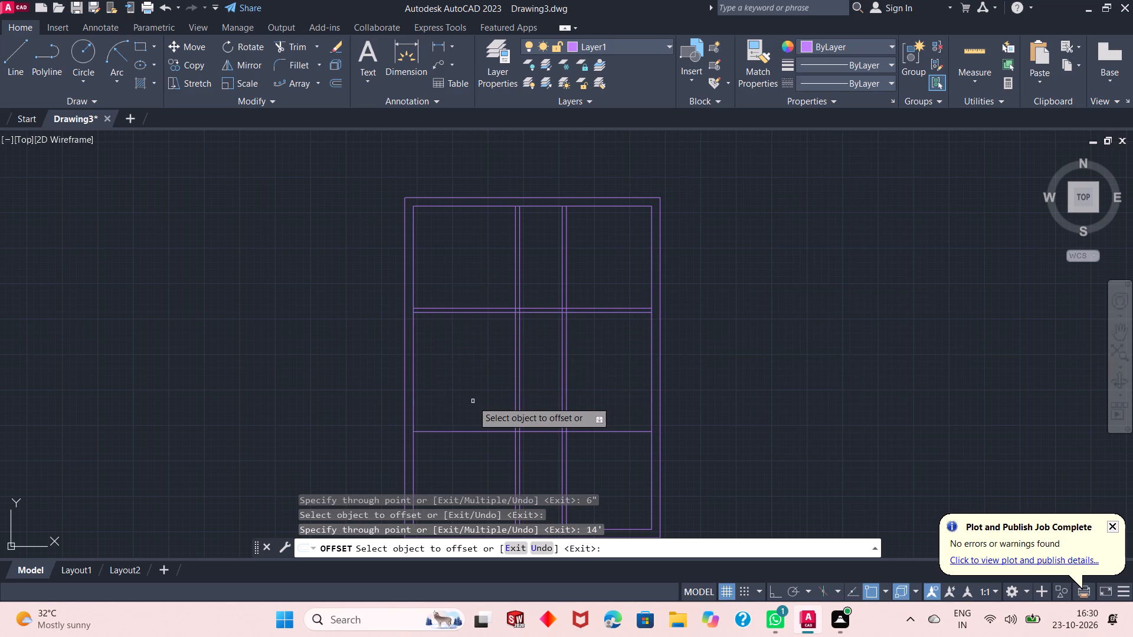
left_click(479, 433)
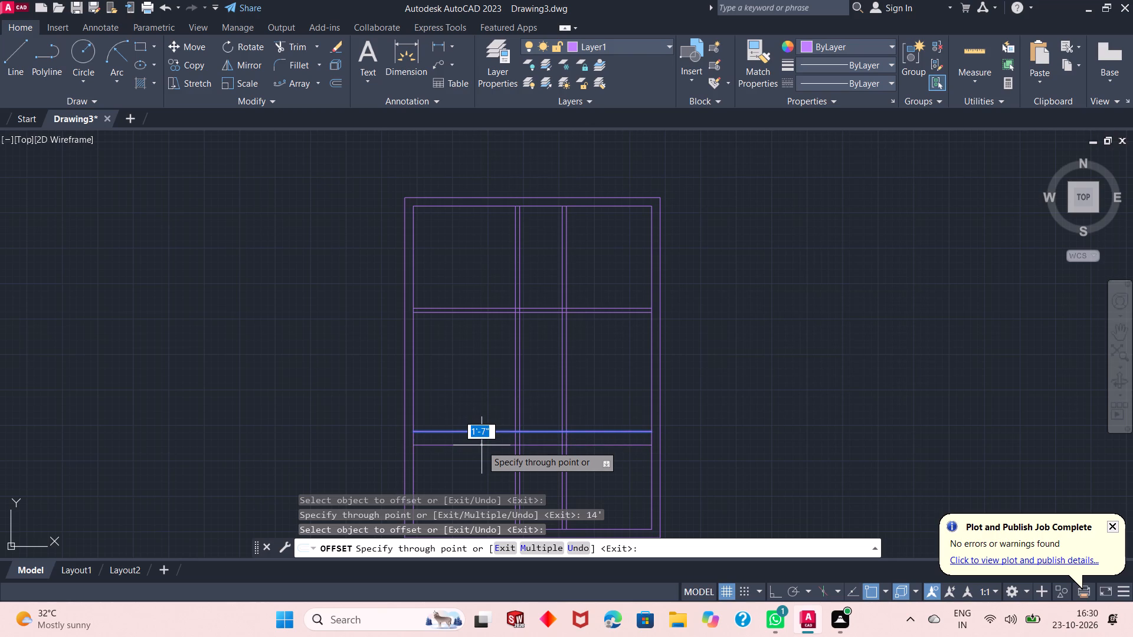
type("6\"")
key("Return")
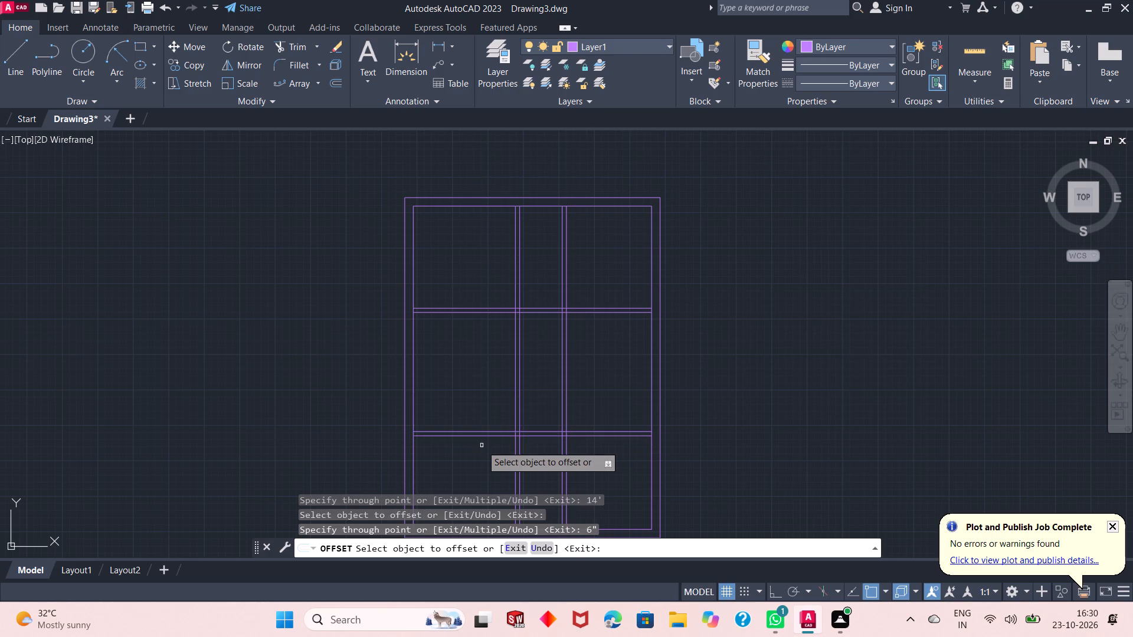
scroll(479, 350, "down", 2)
scroll(479, 400, "up", 2)
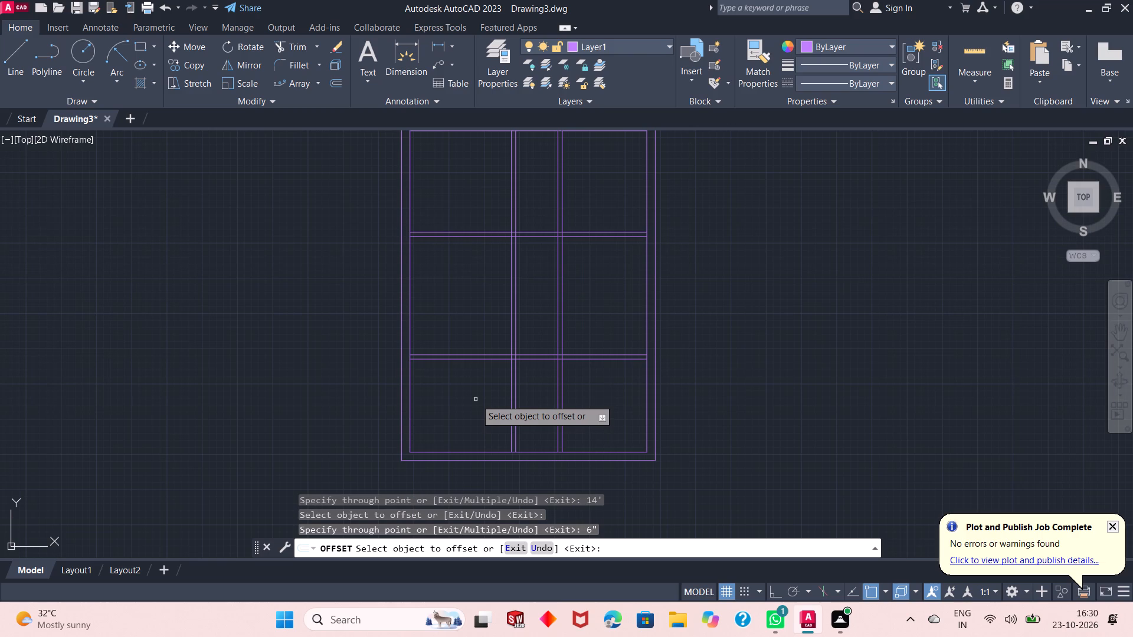
right_click(826, 229)
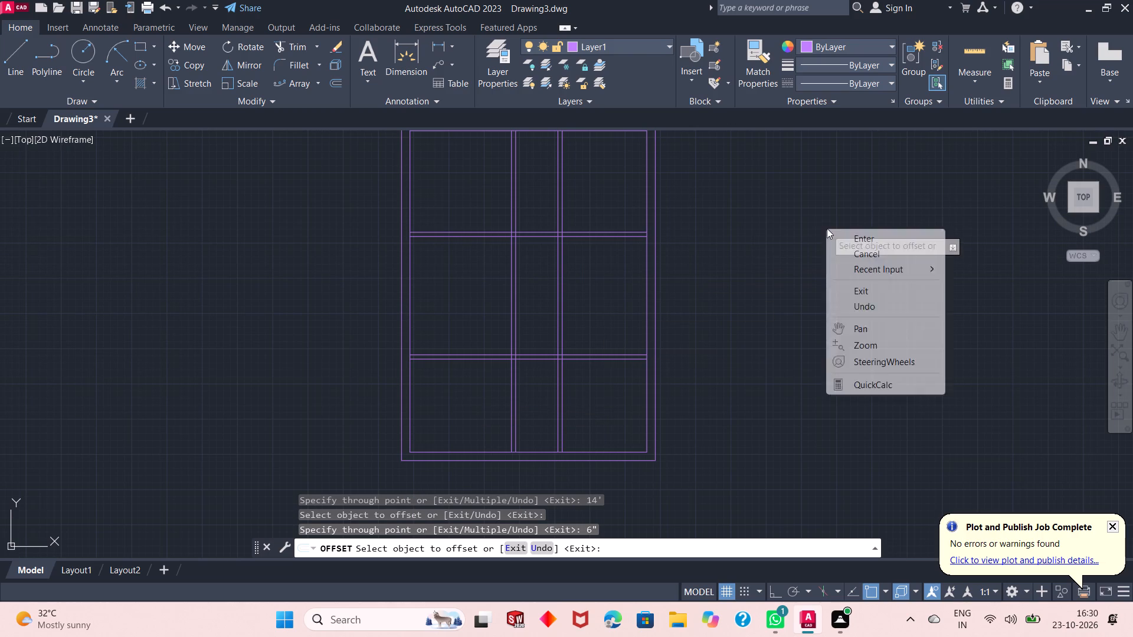
Measure the rooms enclosed by the partitions with Quick measure, including the middle, lower-left and upper-left ones.
left_click(854, 231)
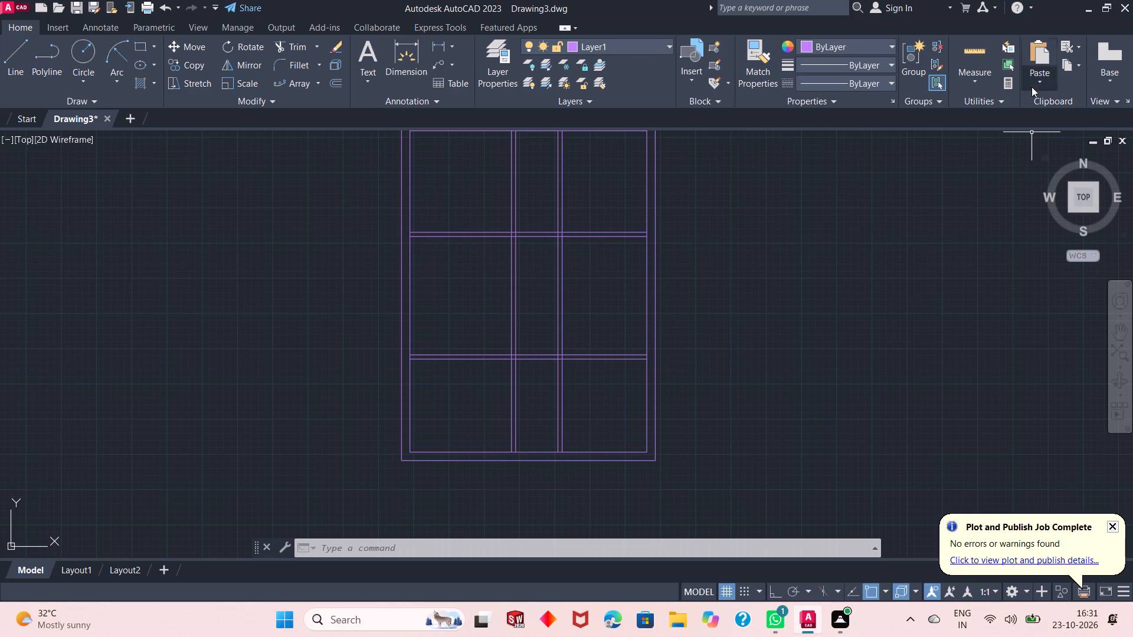
left_click(970, 52)
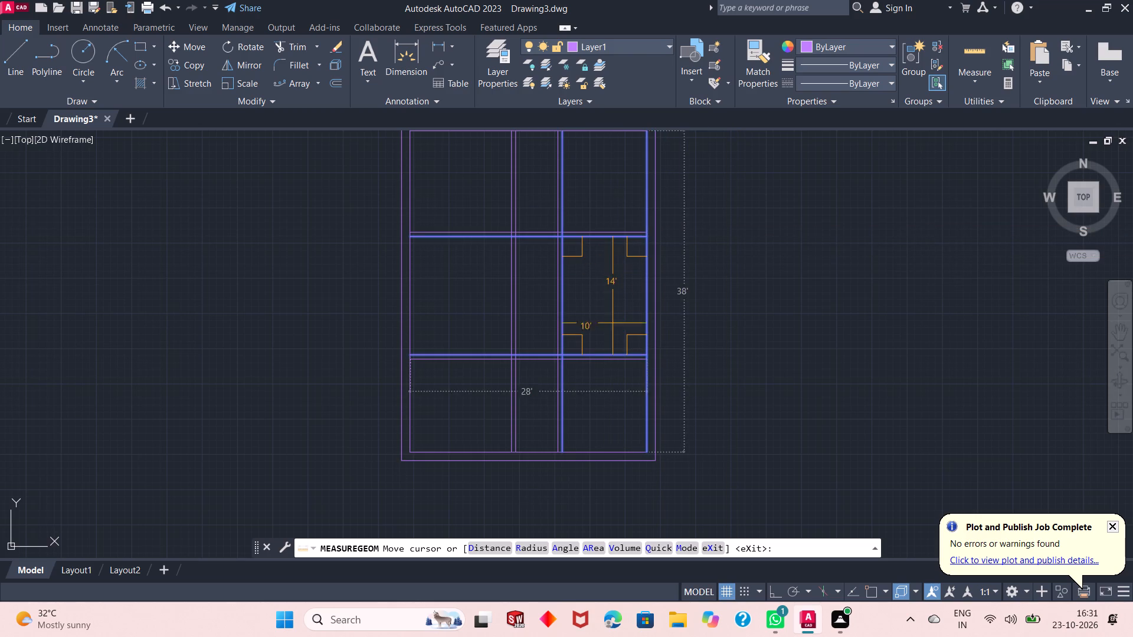
scroll(551, 420, "up", 1)
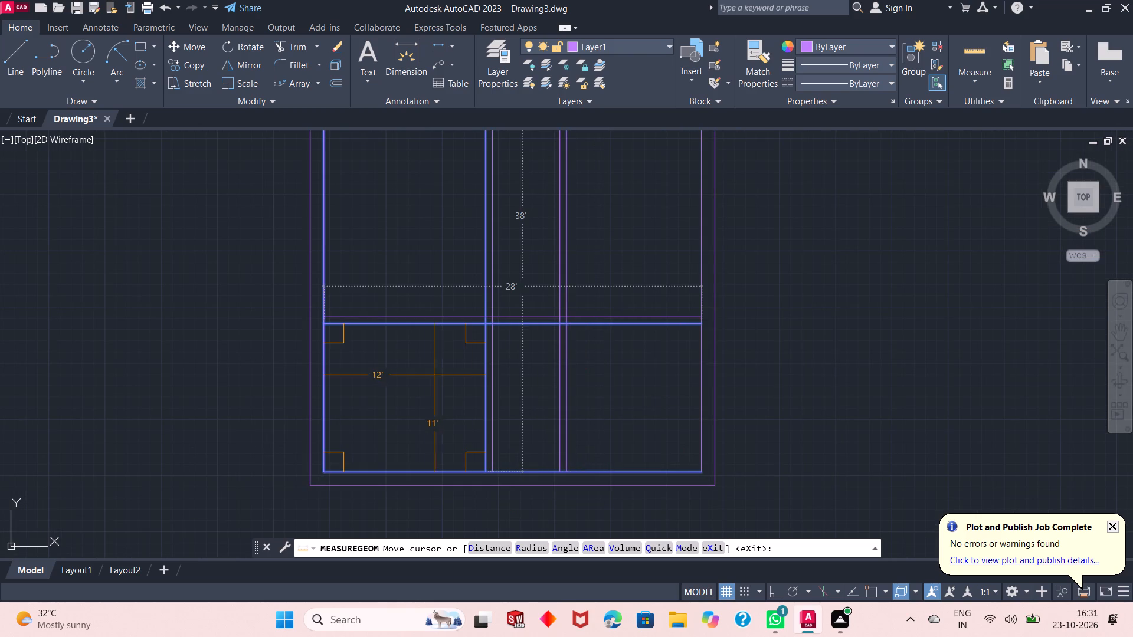
scroll(448, 405, "down", 2)
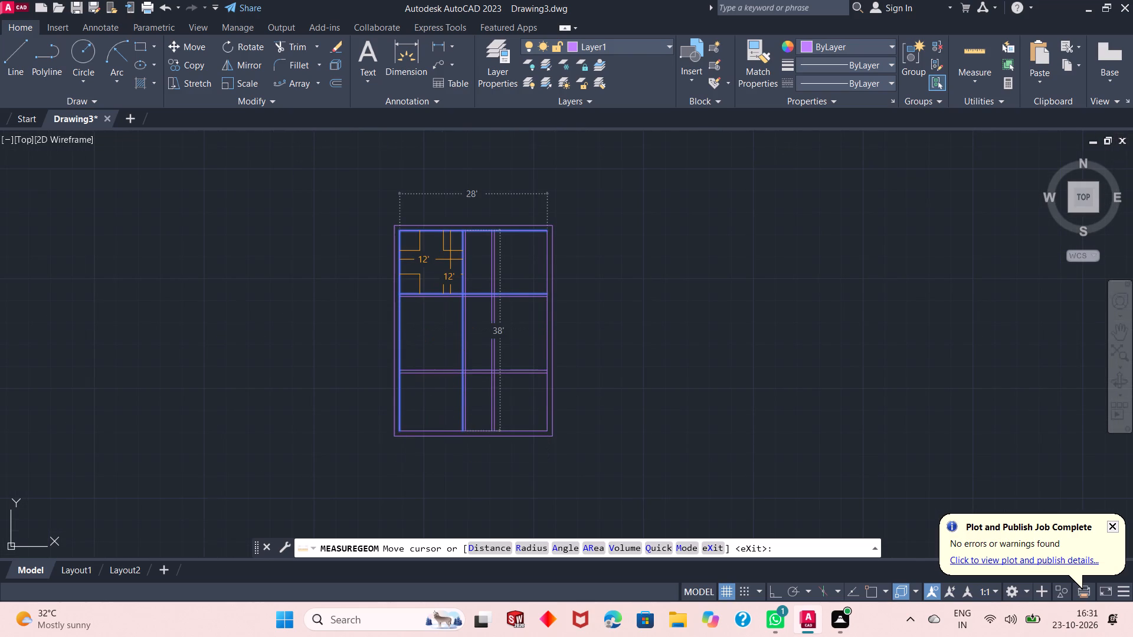
scroll(441, 367, "up", 1)
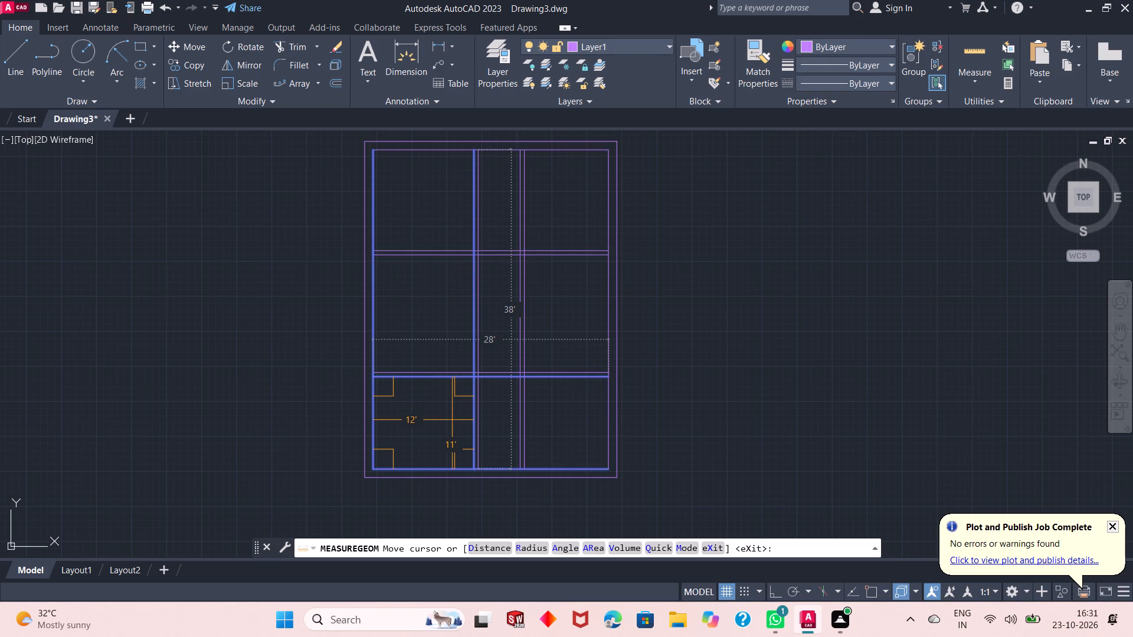
key("Escape")
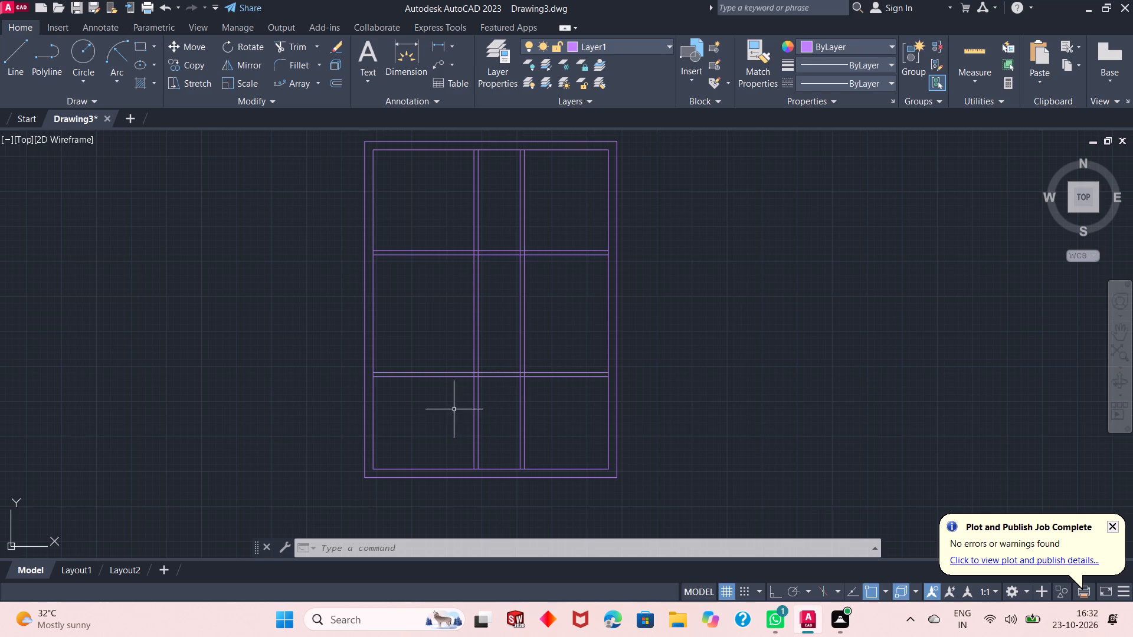
Undo the offsets that formed the two horizontal partitions, keeping the outer walls and both vertical partitions.
scroll(435, 413, "down", 1)
scroll(460, 346, "up", 1)
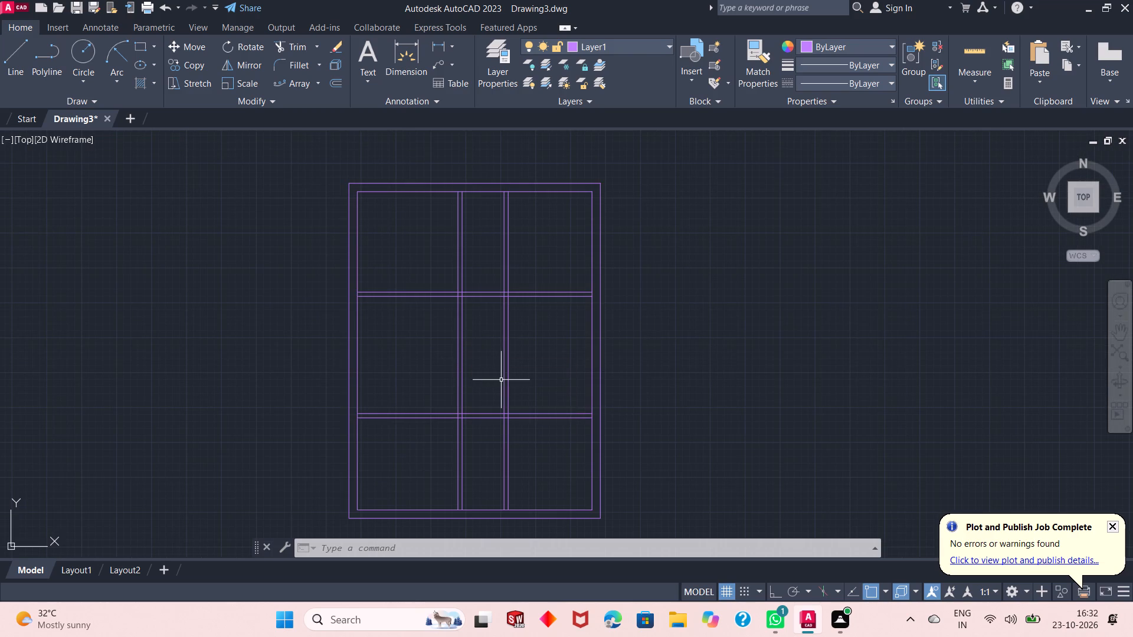
key("ctrl+z")
key("ctrl+z")
key("ctrl+z")
scroll(501, 380, "down", 1)
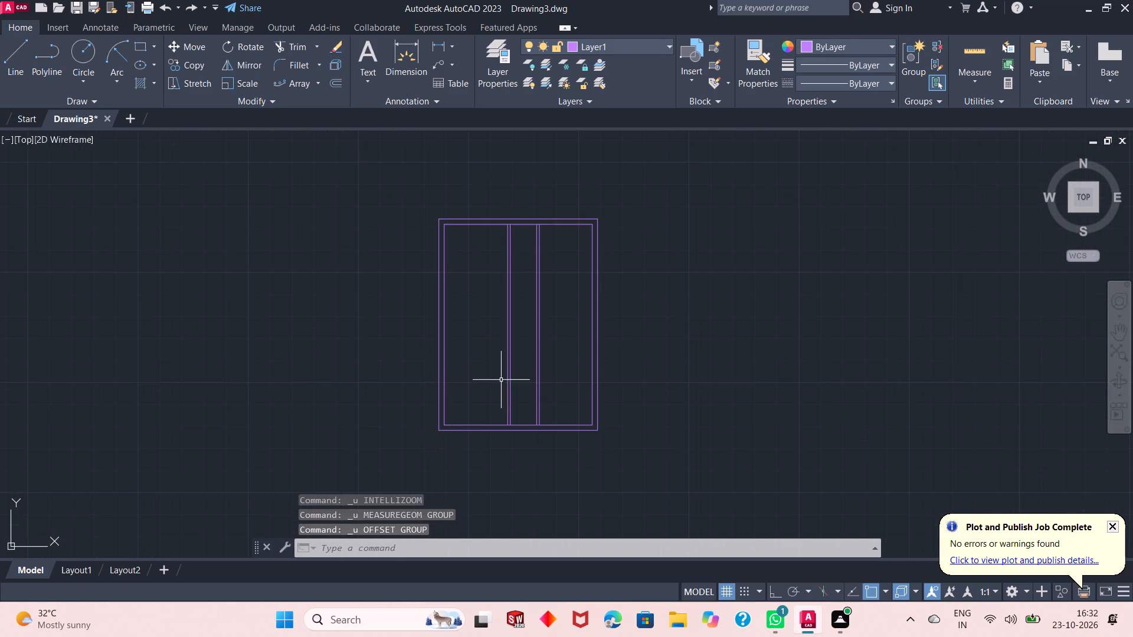
Offset the top inner wall line 12' downward and that copy another 6" to form the upper horizontal partition.
right_click(285, 162)
left_click(338, 186)
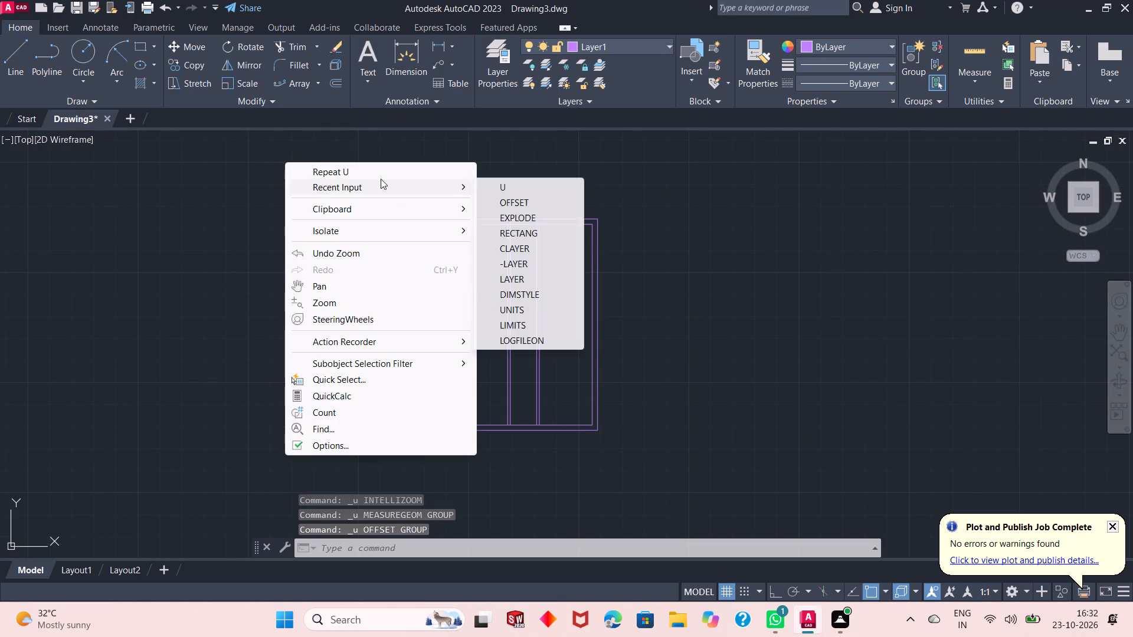
left_click(540, 195)
right_click(362, 156)
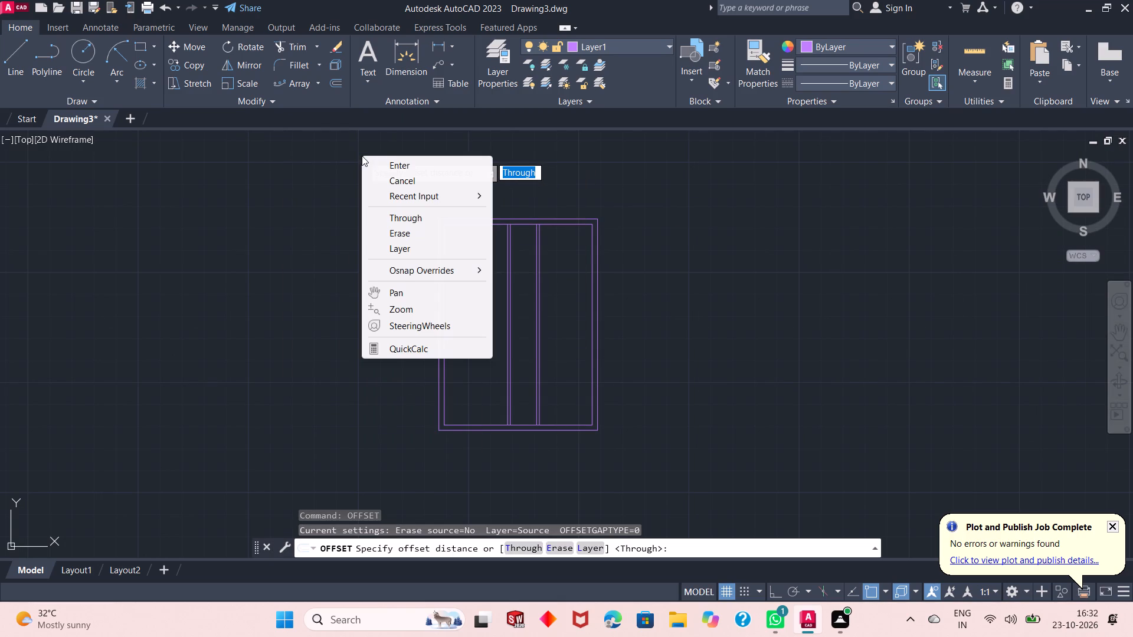
left_click(394, 157)
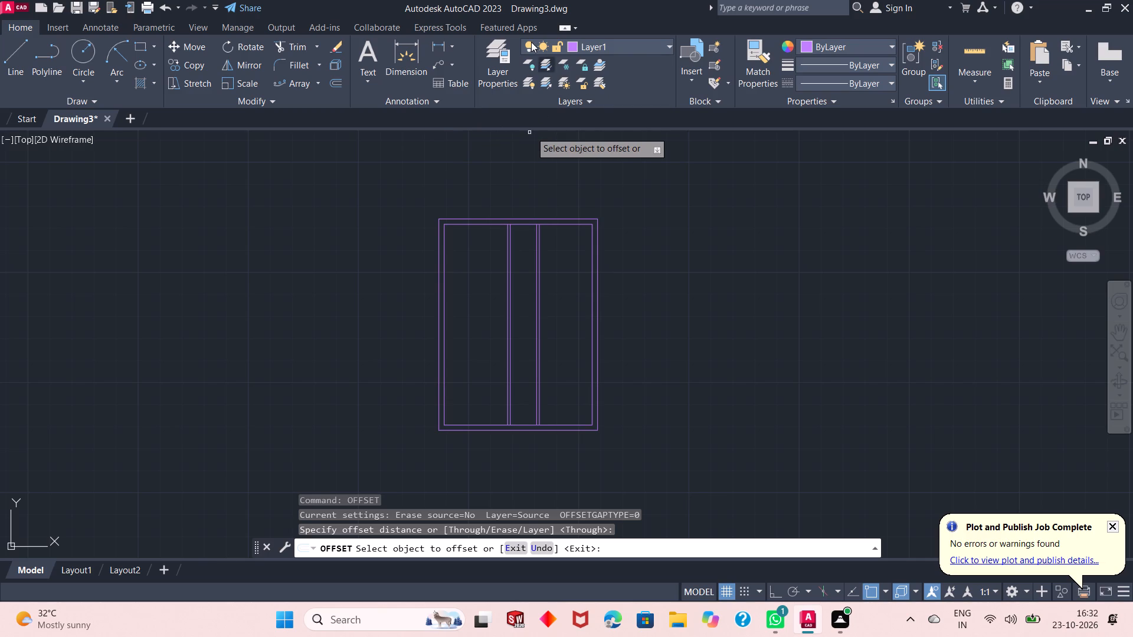
scroll(547, 313, "up", 1)
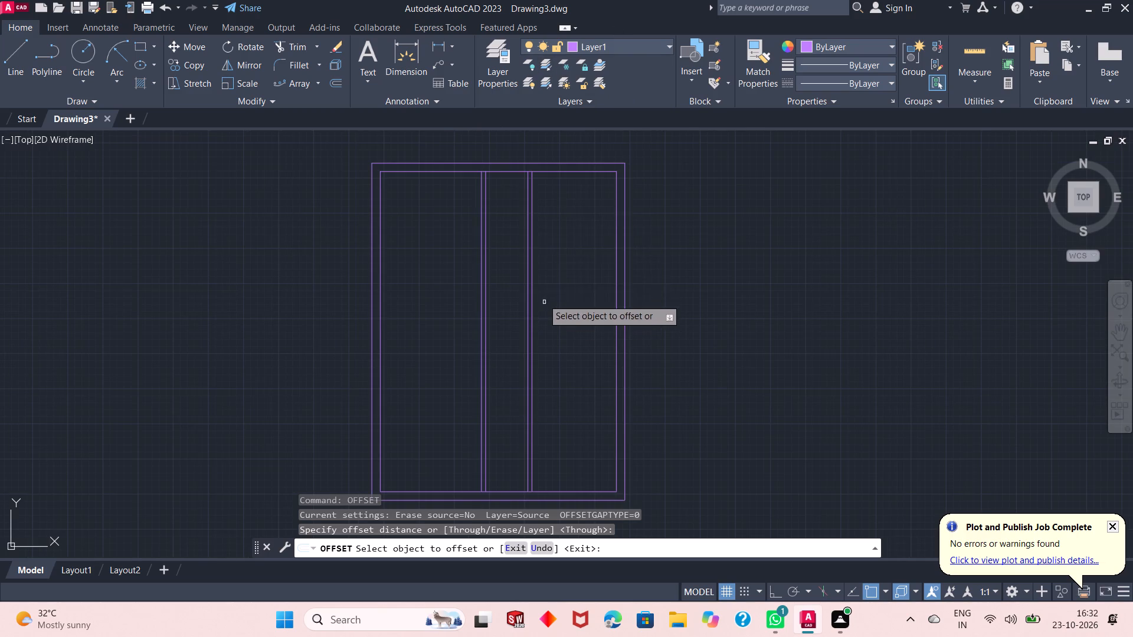
left_click(461, 170)
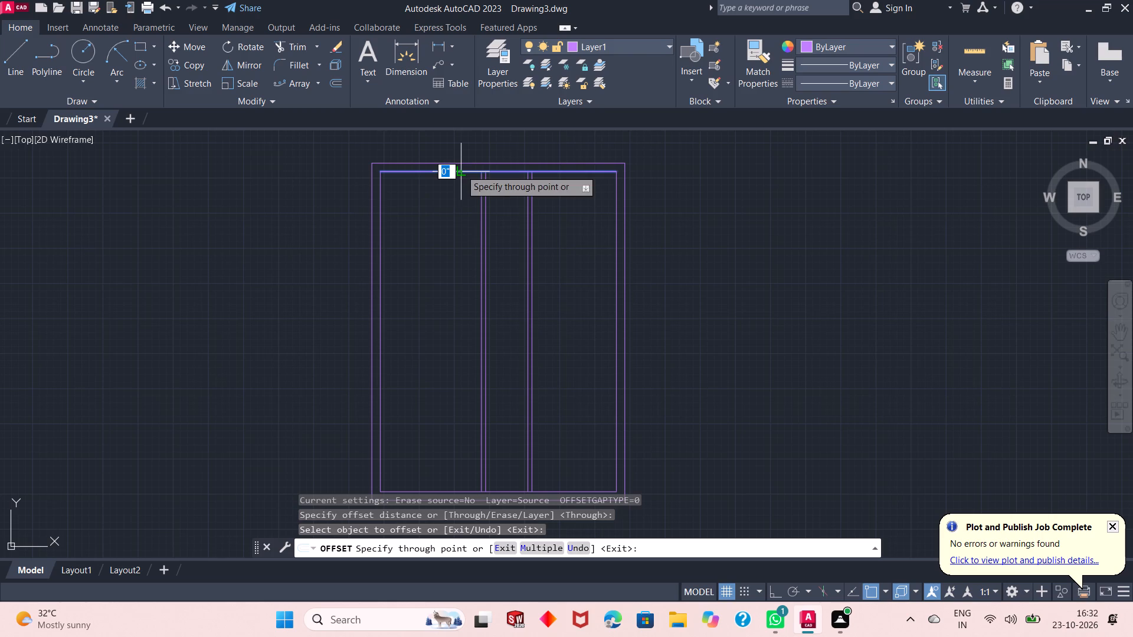
type("12'")
key("Return")
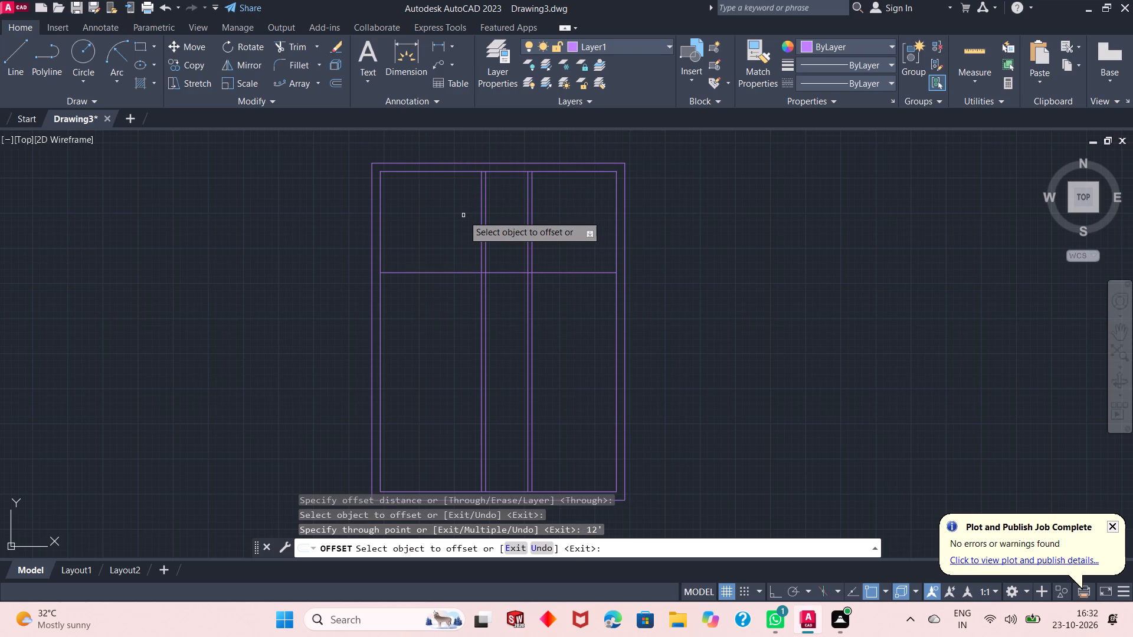
left_click(450, 272)
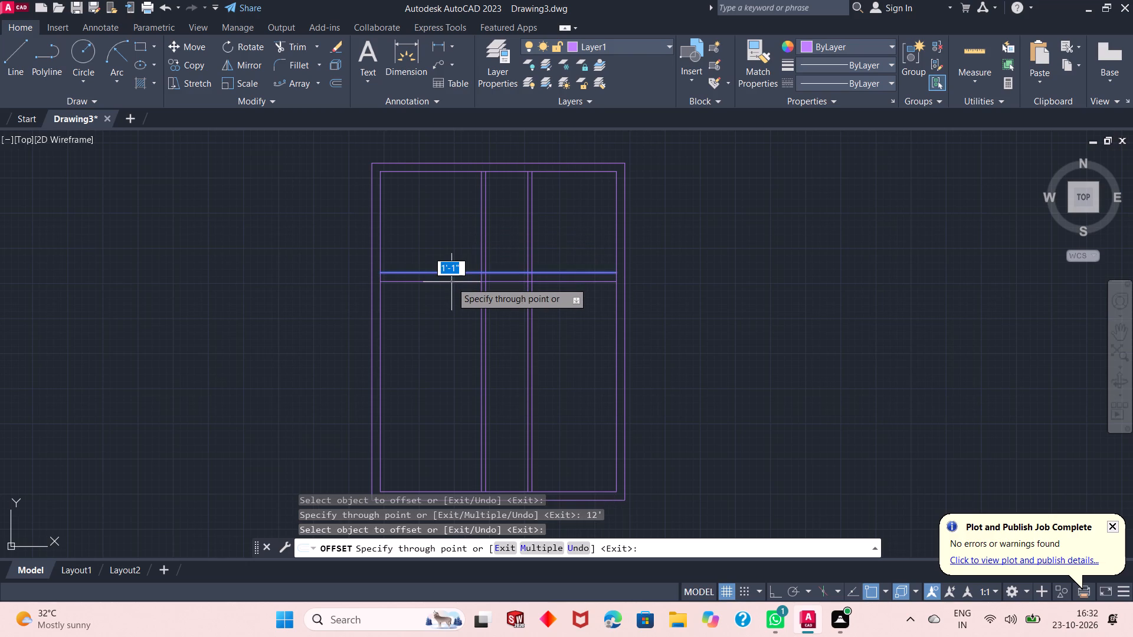
key("6")
key("shift+quotedbl")
key("Return")
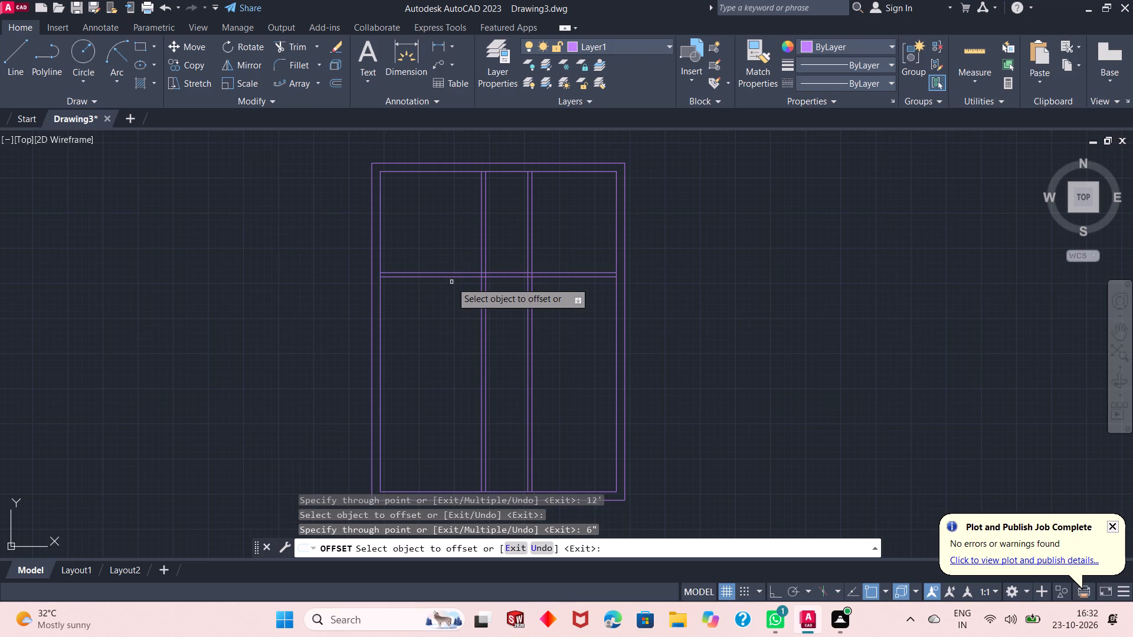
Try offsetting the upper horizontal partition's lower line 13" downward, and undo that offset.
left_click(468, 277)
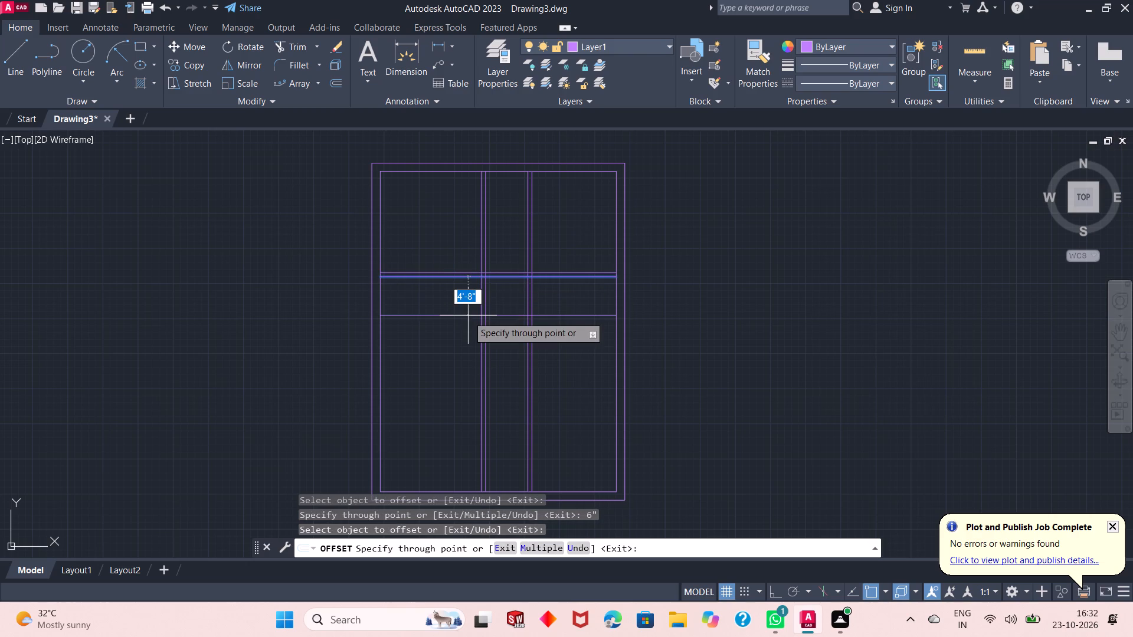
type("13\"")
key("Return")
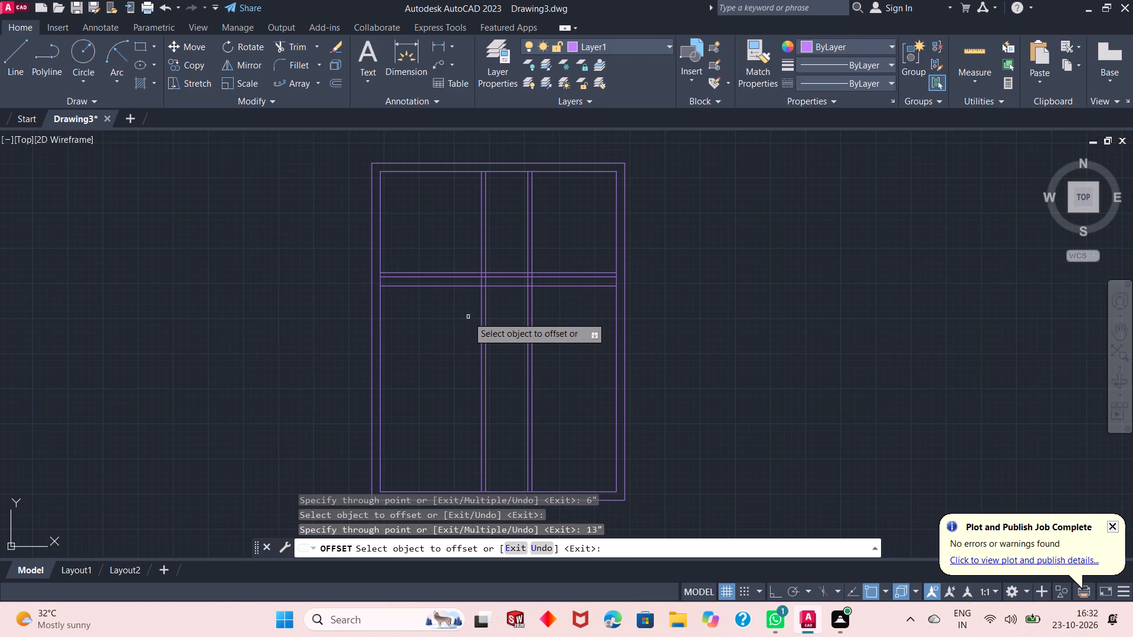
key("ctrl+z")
Offset the upper partition's lower line 13' downward and that copy another 6" to form the lower horizontal partition.
left_click(470, 278)
type("13")
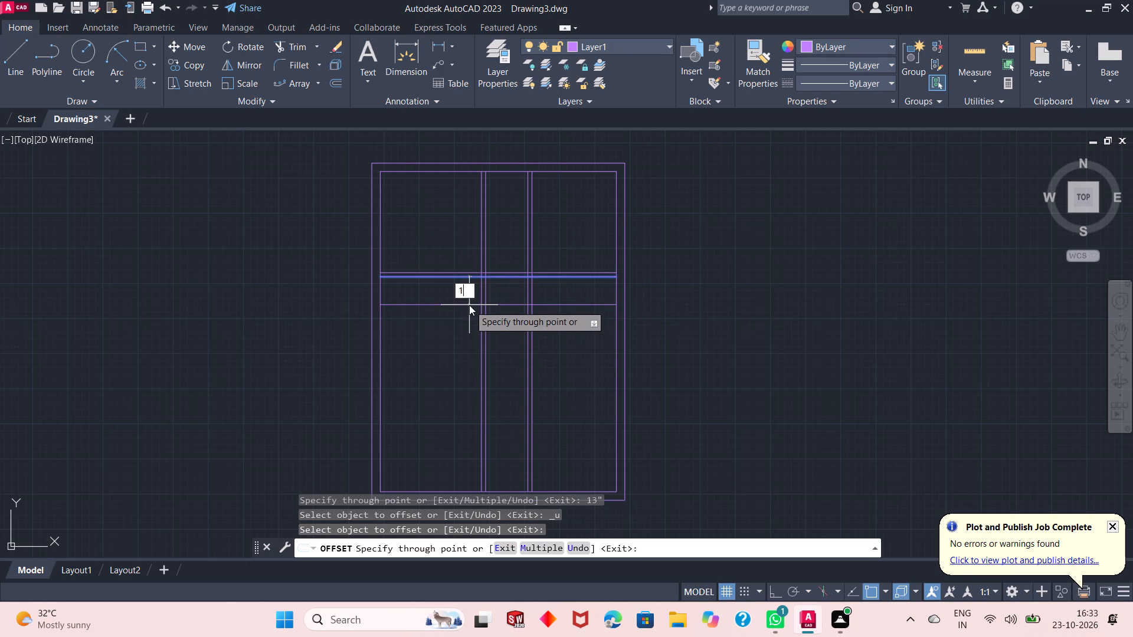
key("apostrophe")
key("Return")
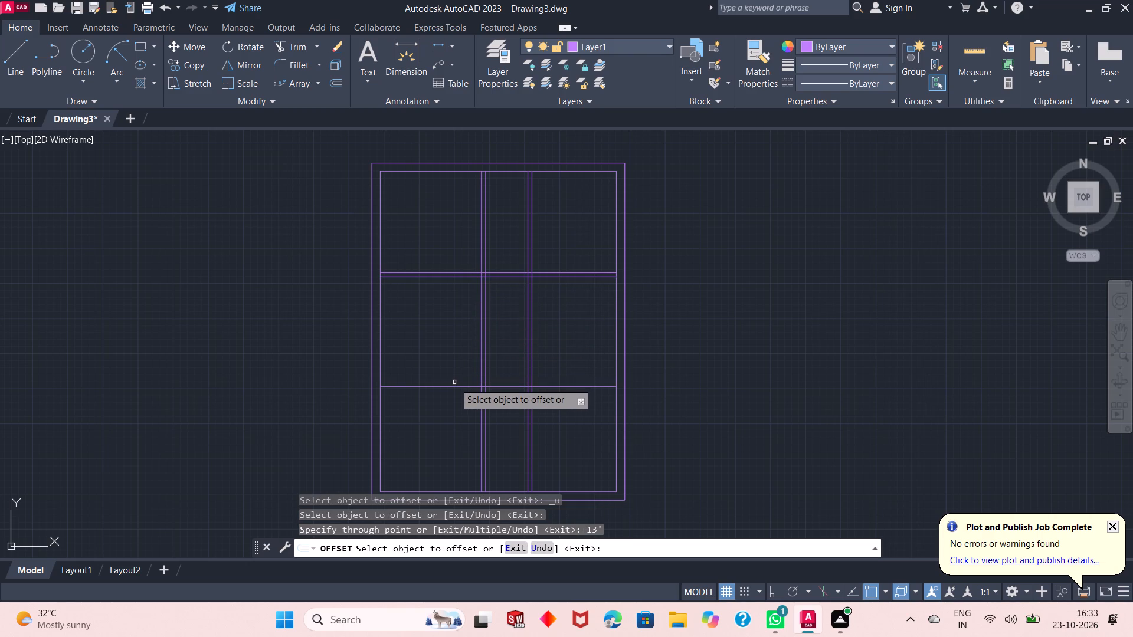
left_click(458, 387)
type("6\"")
key("Return")
key("Escape")
key("Escape")
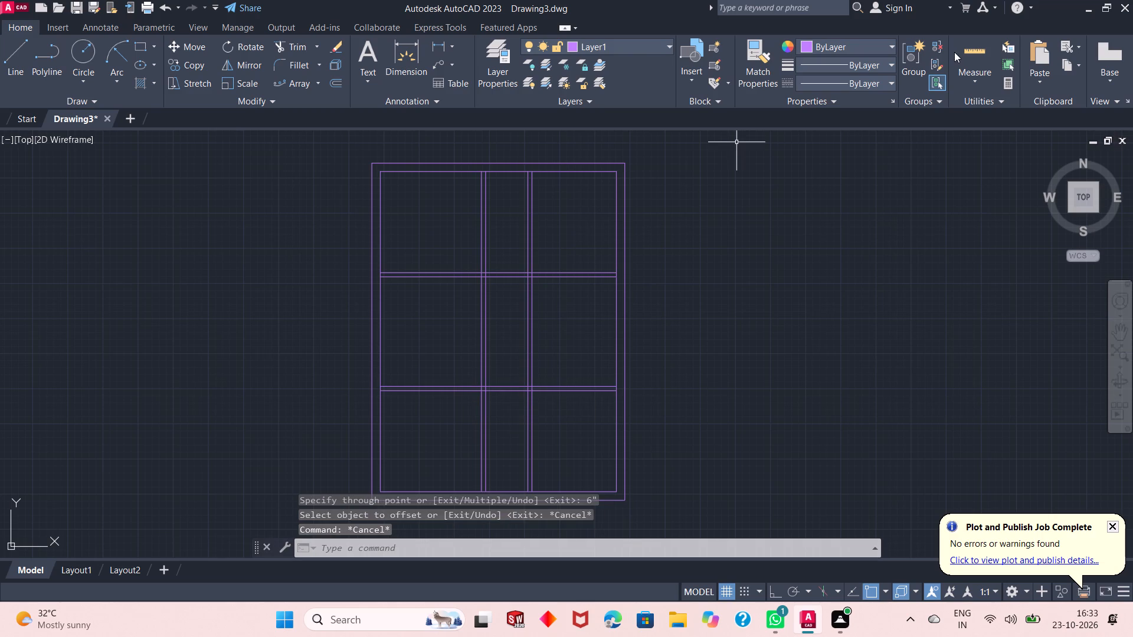
Check the room dimensions between the partitions with Quick measure.
left_click(955, 52)
key("Escape")
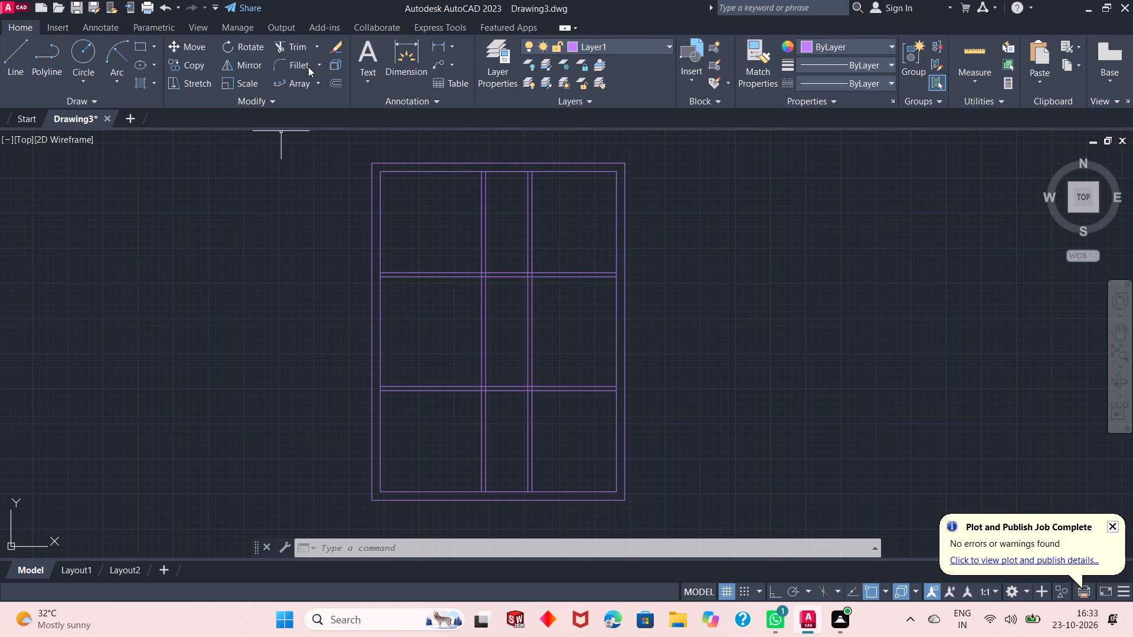
Trim both vertical partitions between the upper and lower horizontal partitions to open up the middle room.
left_click(288, 45)
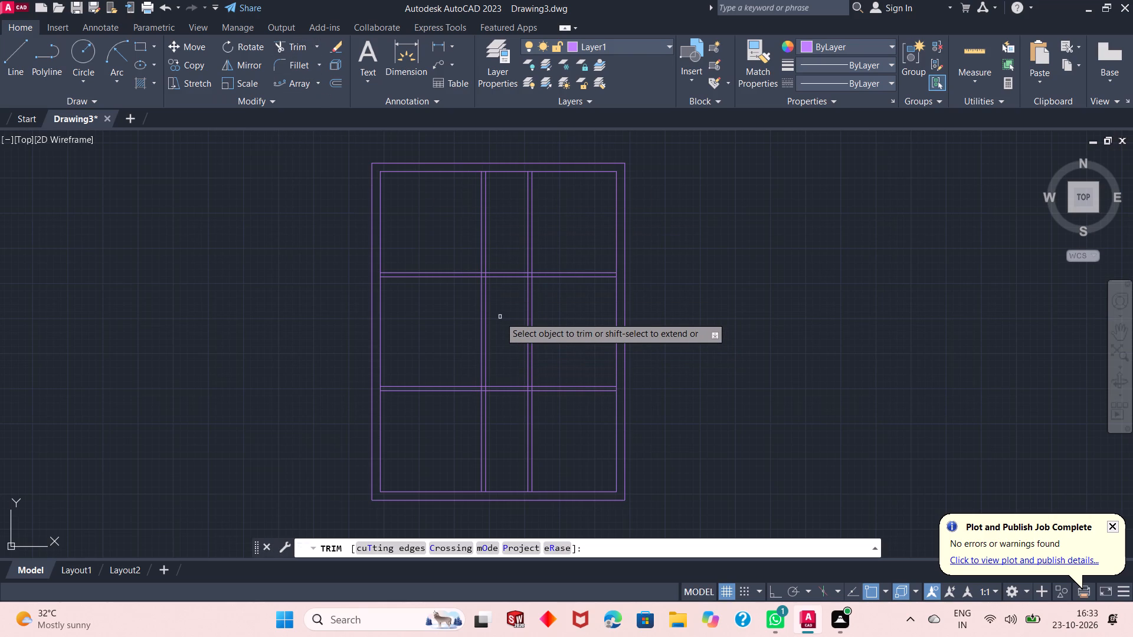
left_click(469, 334)
left_click(526, 311)
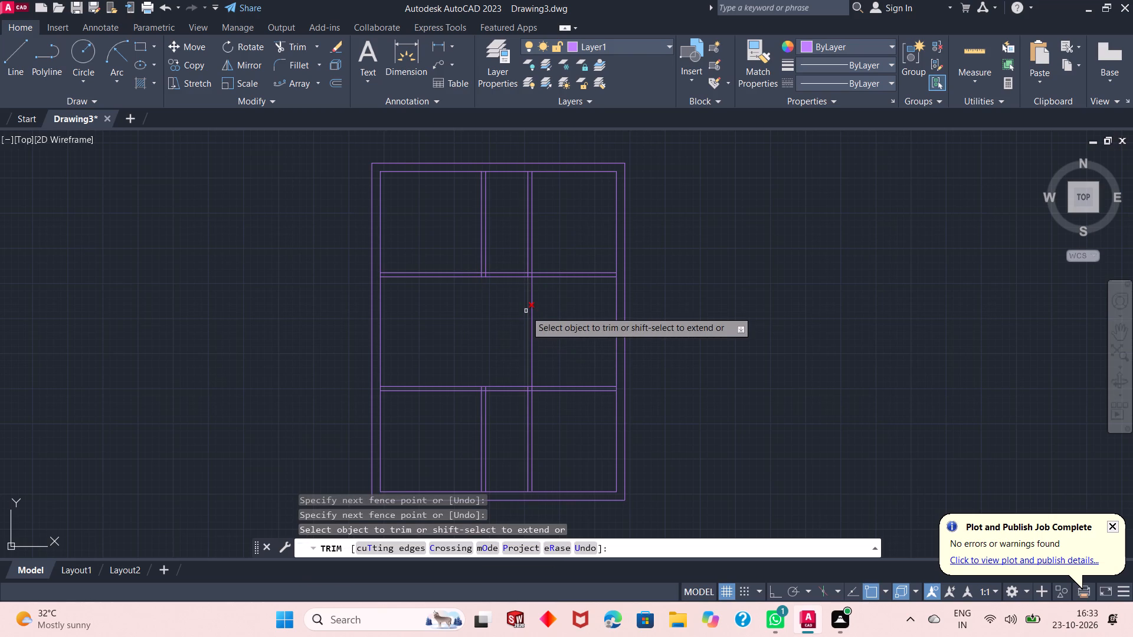
left_click(498, 323)
left_click(559, 307)
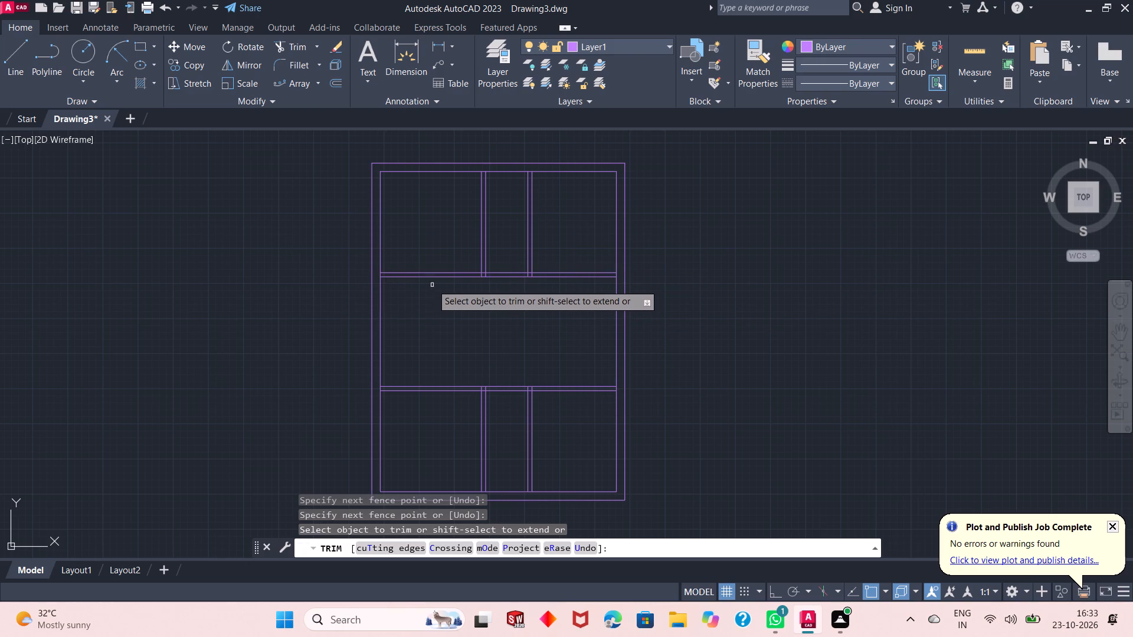
Trim the upper horizontal partition's two lines between the vertical partitions to open the passage into the middle room.
scroll(505, 269, "up", 1)
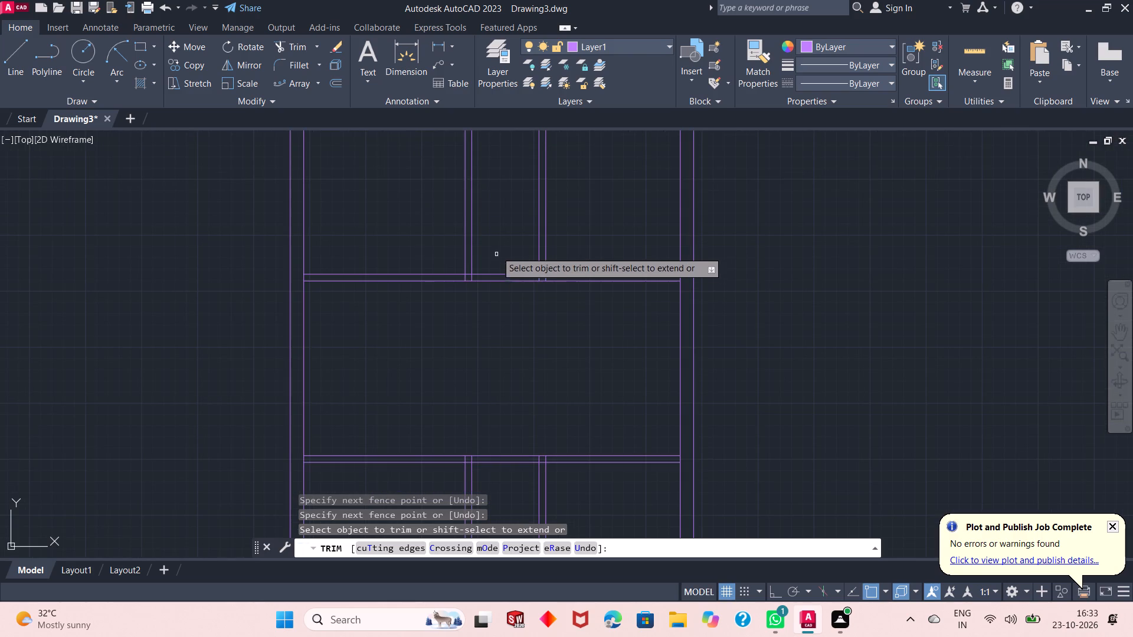
left_click(496, 243)
left_click(495, 307)
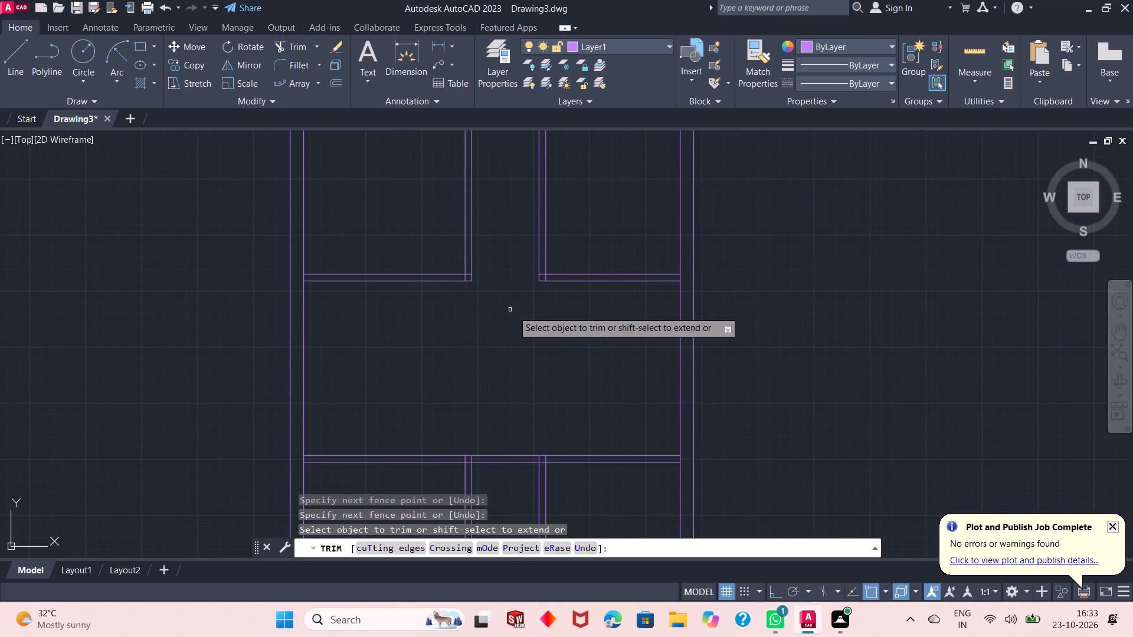
right_click(551, 326)
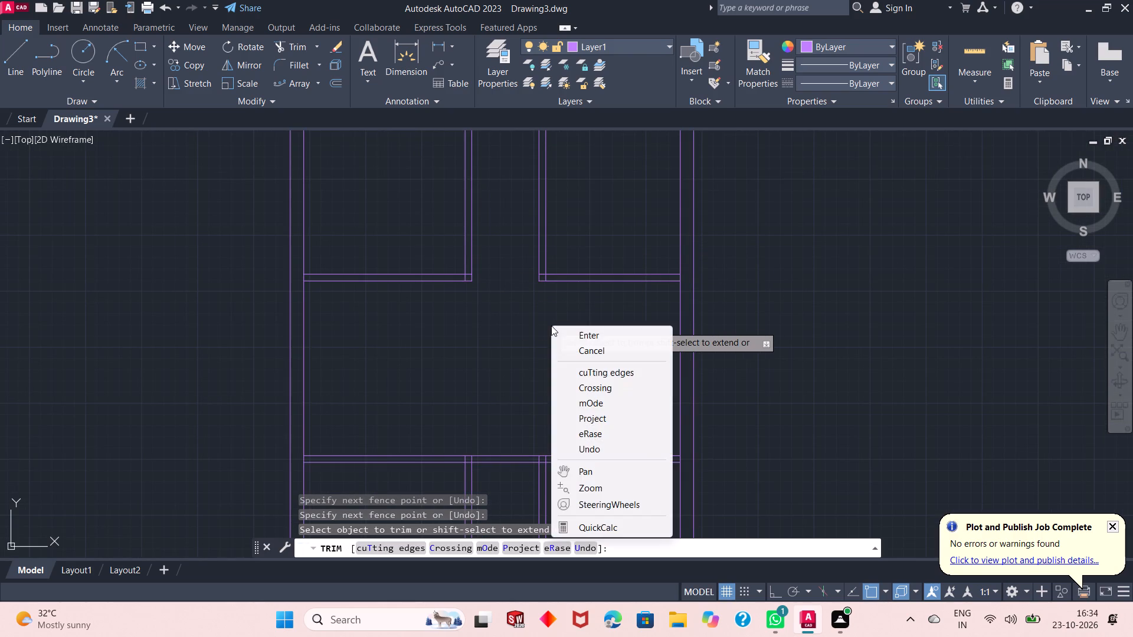
left_click(569, 333)
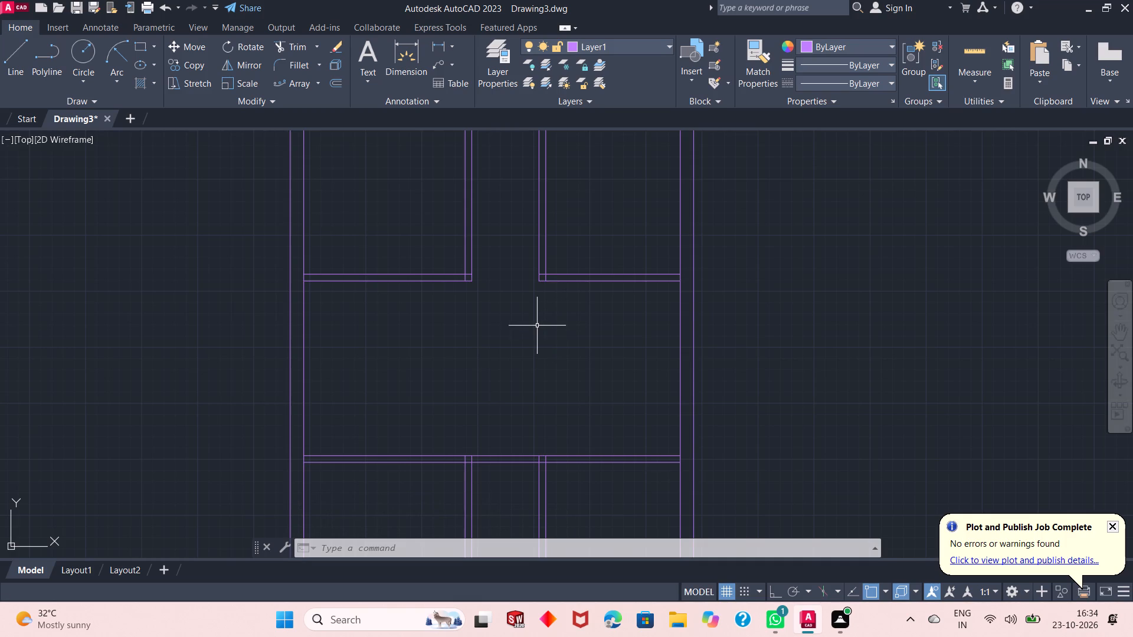
Trim away the first vertical partition's two lines below the lower horizontal partition to merge the lower-left and lower-middle spaces.
scroll(537, 326, "down", 2)
scroll(495, 409, "up", 1)
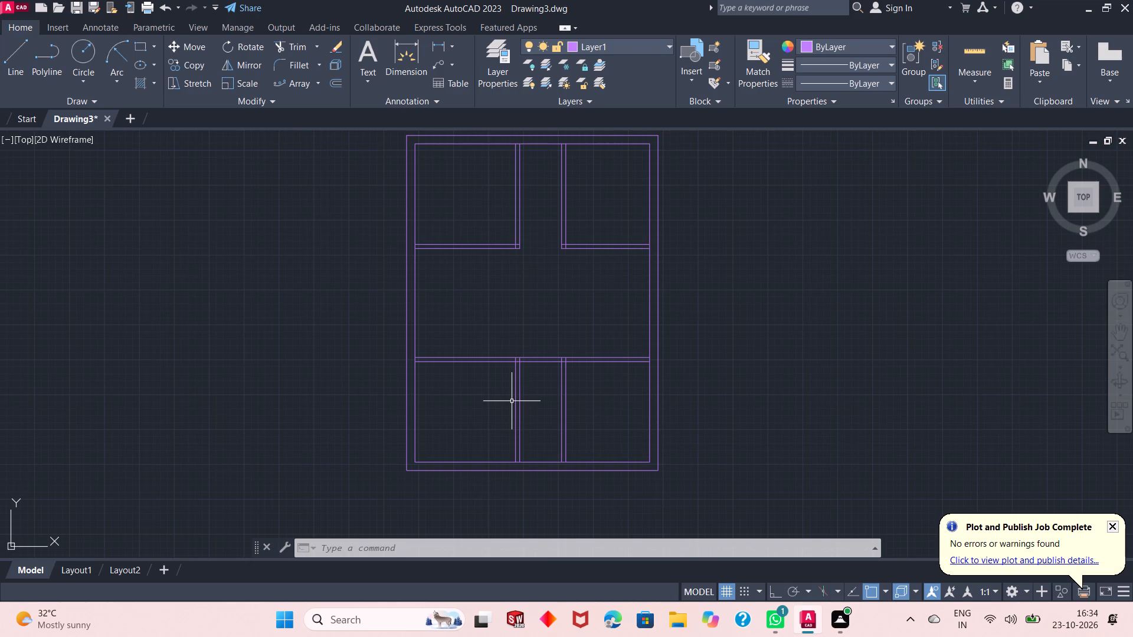
right_click(546, 296)
left_click(599, 307)
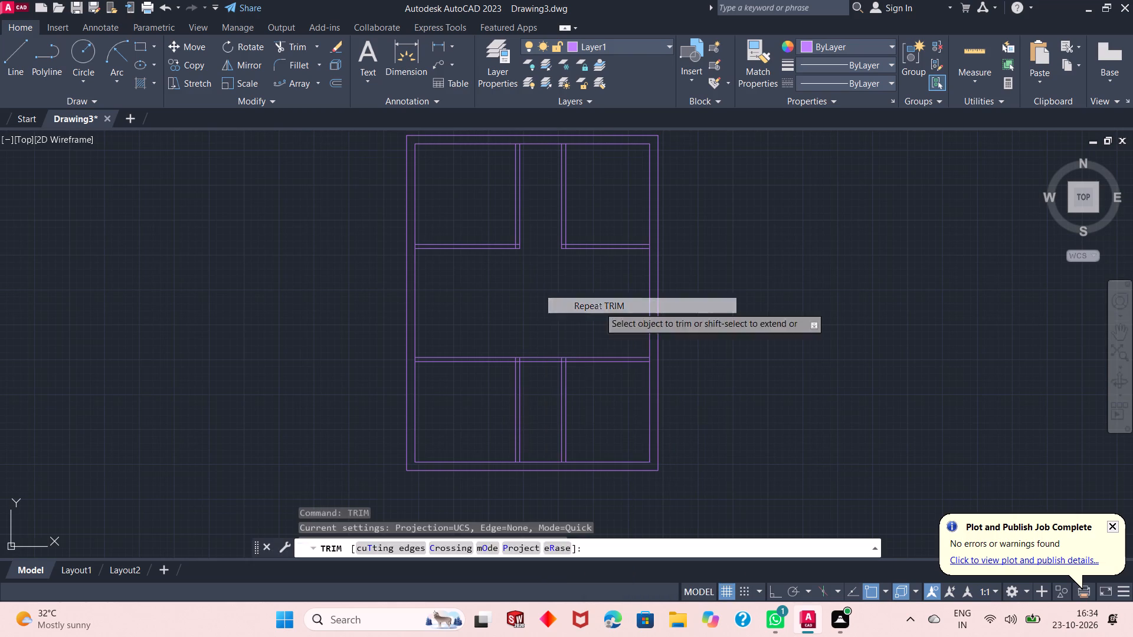
left_click(547, 399)
left_click(489, 411)
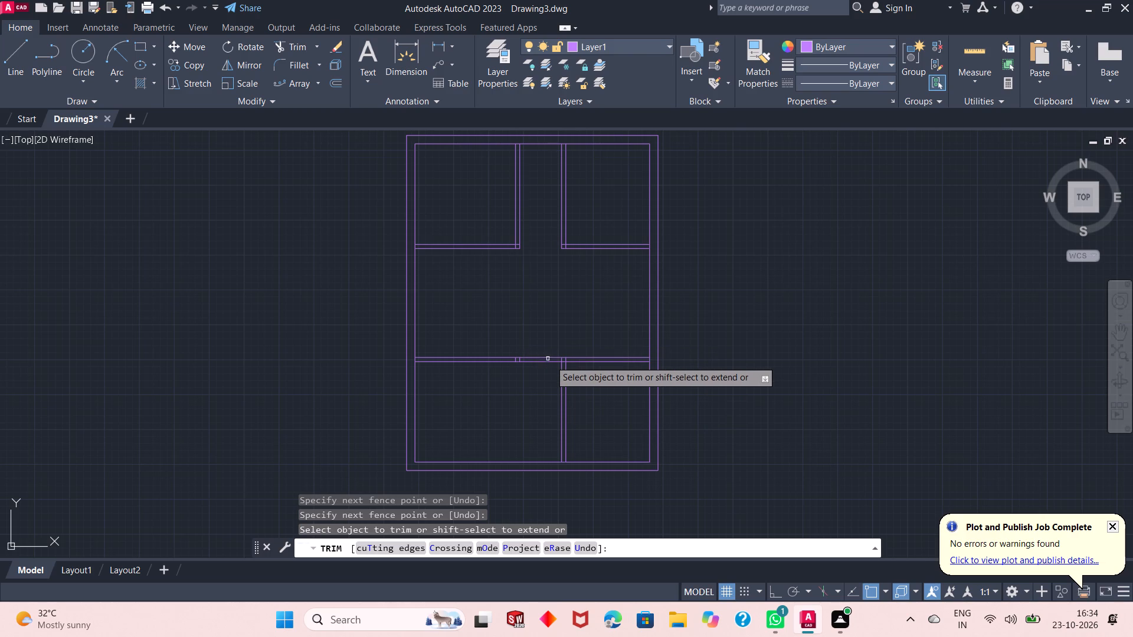
right_click(546, 285)
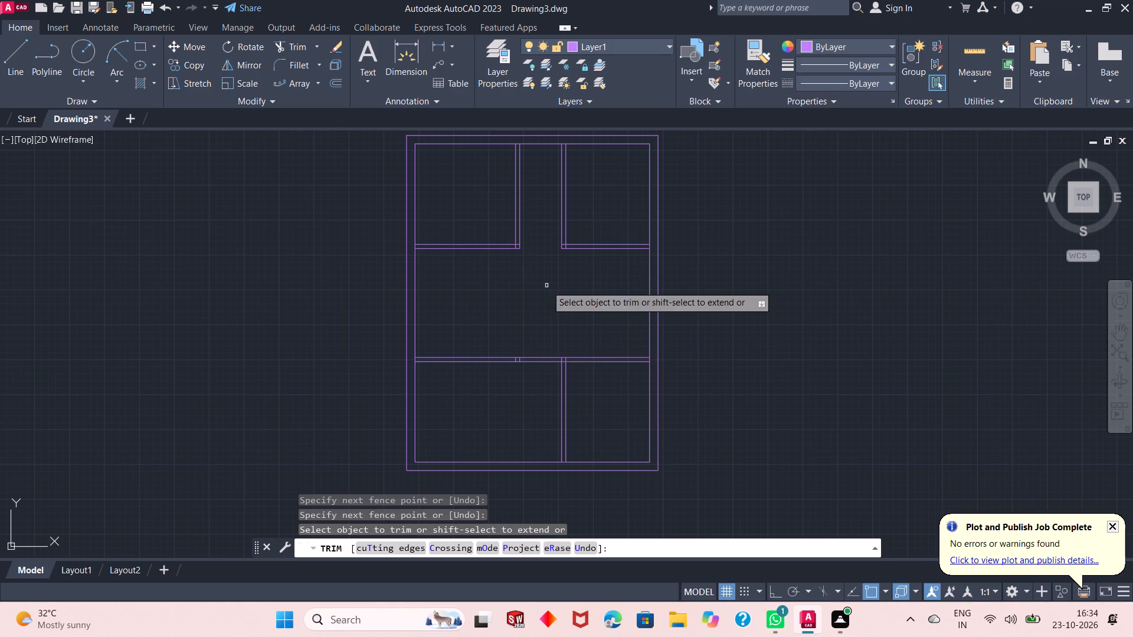
Trim the leftover stub of the first vertical partition from inside the lower horizontal partition.
left_click(528, 318)
left_click(523, 331)
scroll(522, 372, "up", 3)
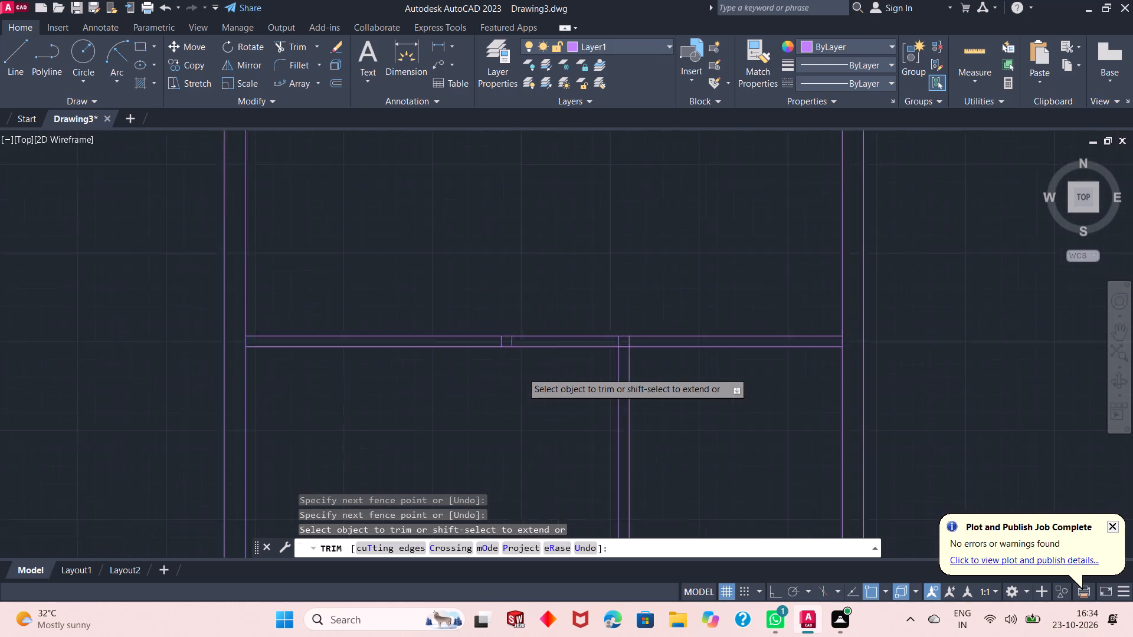
left_click(472, 327)
left_click(515, 327)
right_click(561, 279)
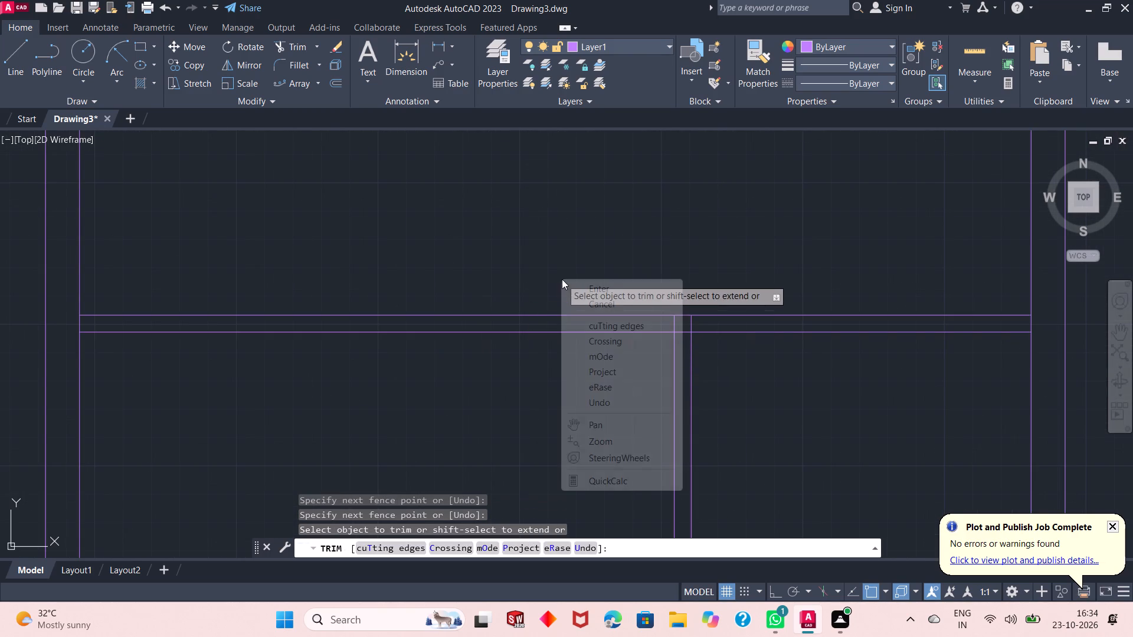
left_click(577, 280)
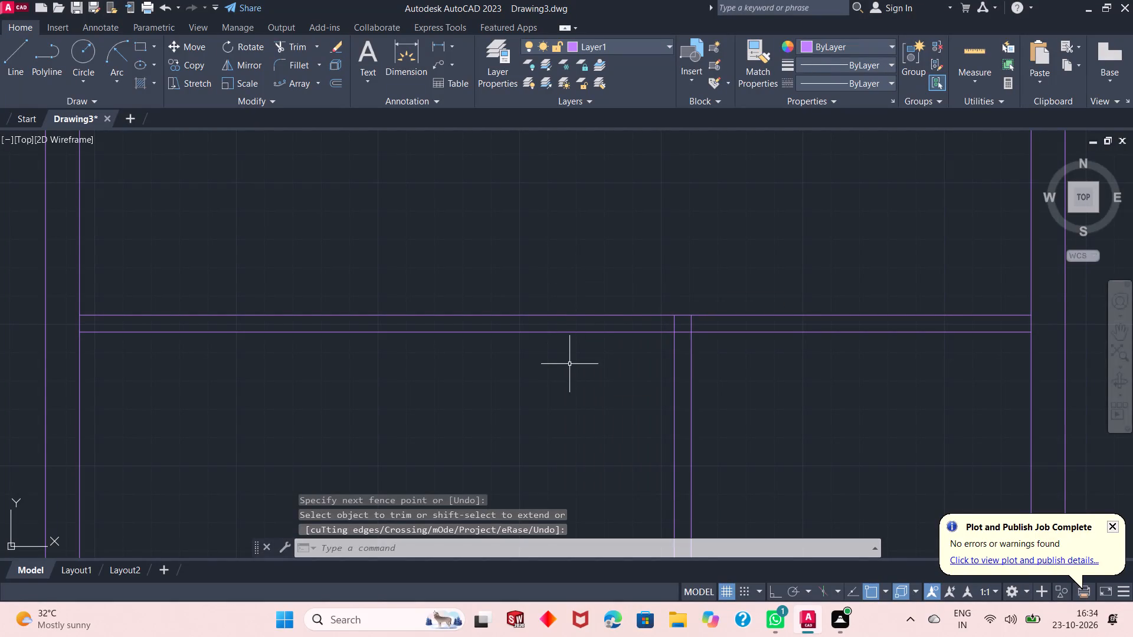
Offset the upper line of the upper-left room's bottom partition 3' upward into the room.
scroll(567, 364, "down", 3)
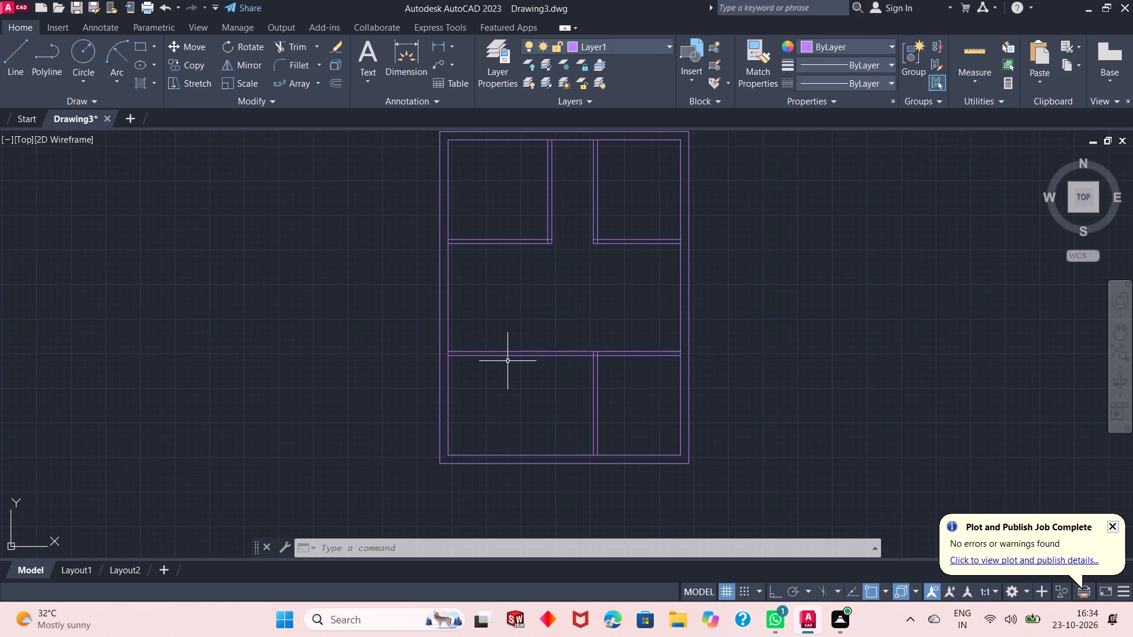
scroll(518, 395, "down", 3)
scroll(536, 354, "up", 2)
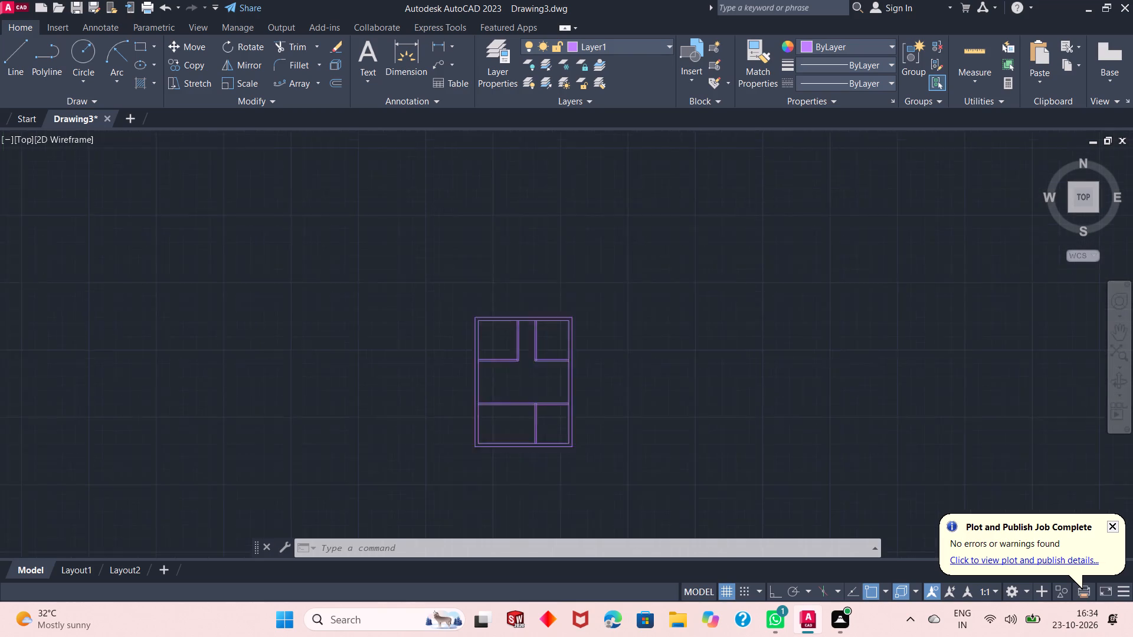
scroll(516, 403, "up", 2)
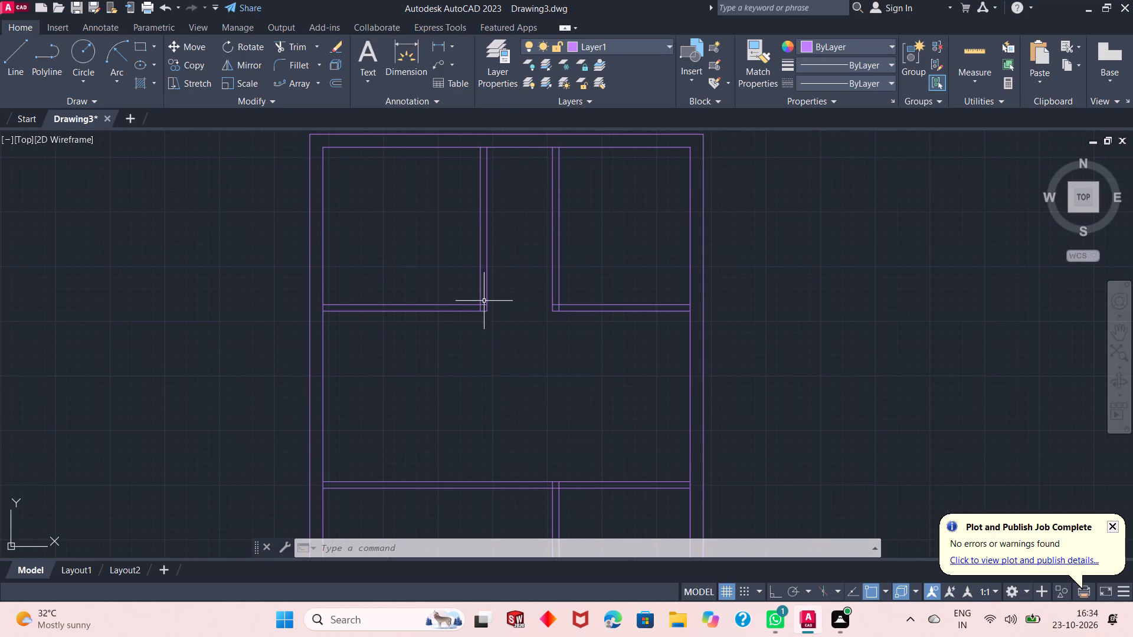
scroll(473, 293, "up", 1)
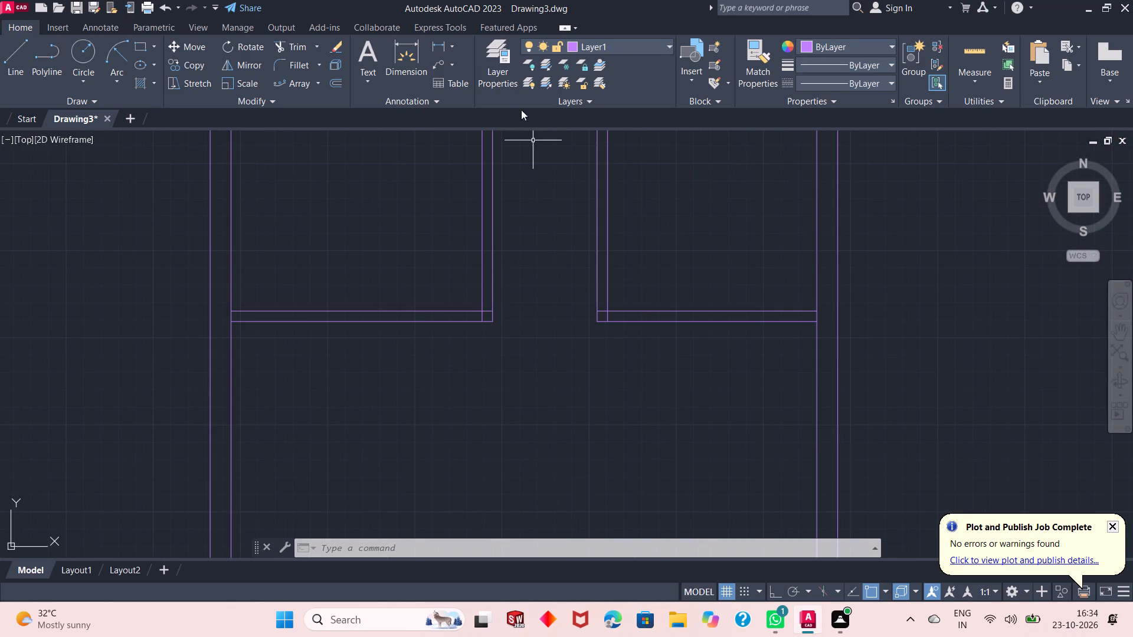
left_click(333, 84)
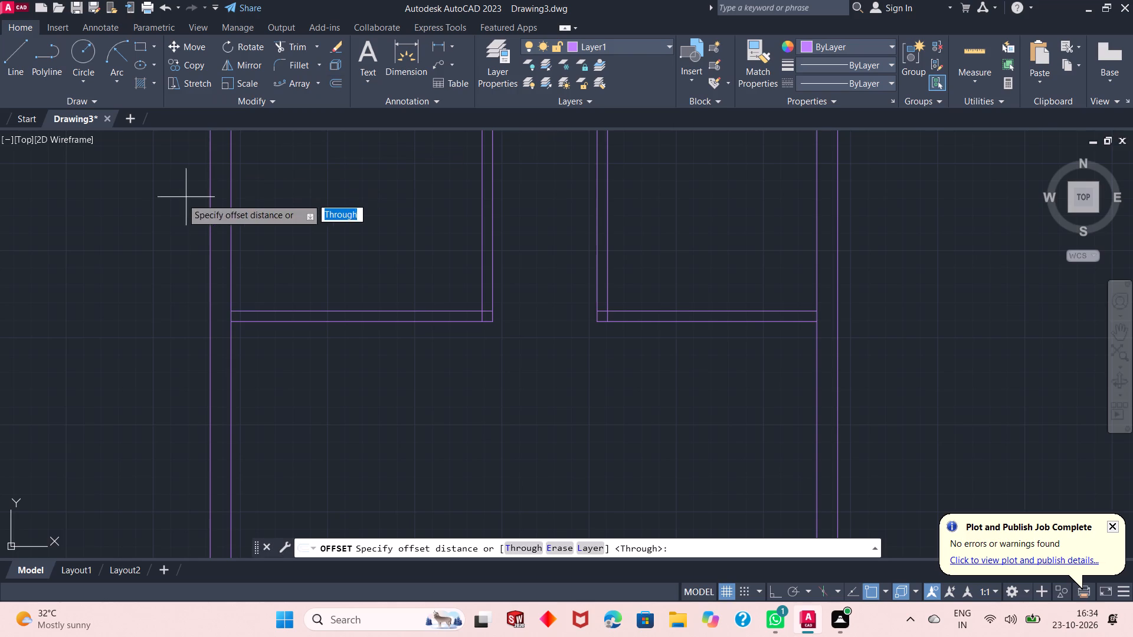
right_click(145, 211)
left_click(155, 216)
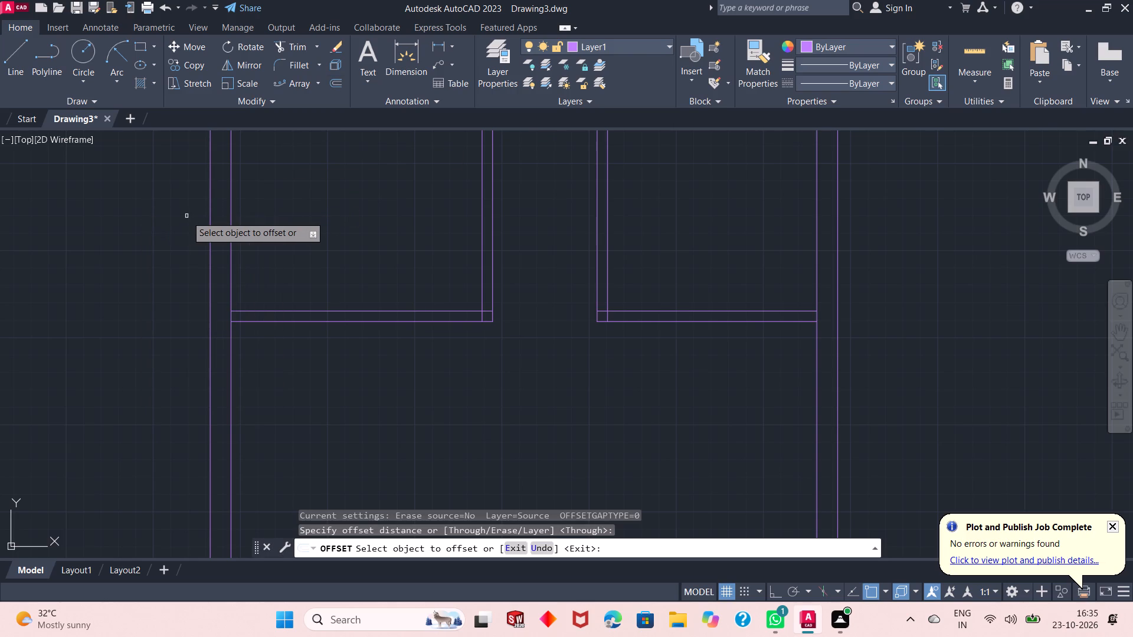
left_click(466, 310)
type("3'")
key("Return")
Offset the first vertical partition's passage-side line 3" into the passage, and offset that new line a further 2'6" as door jamb lines.
scroll(496, 343, "down", 1)
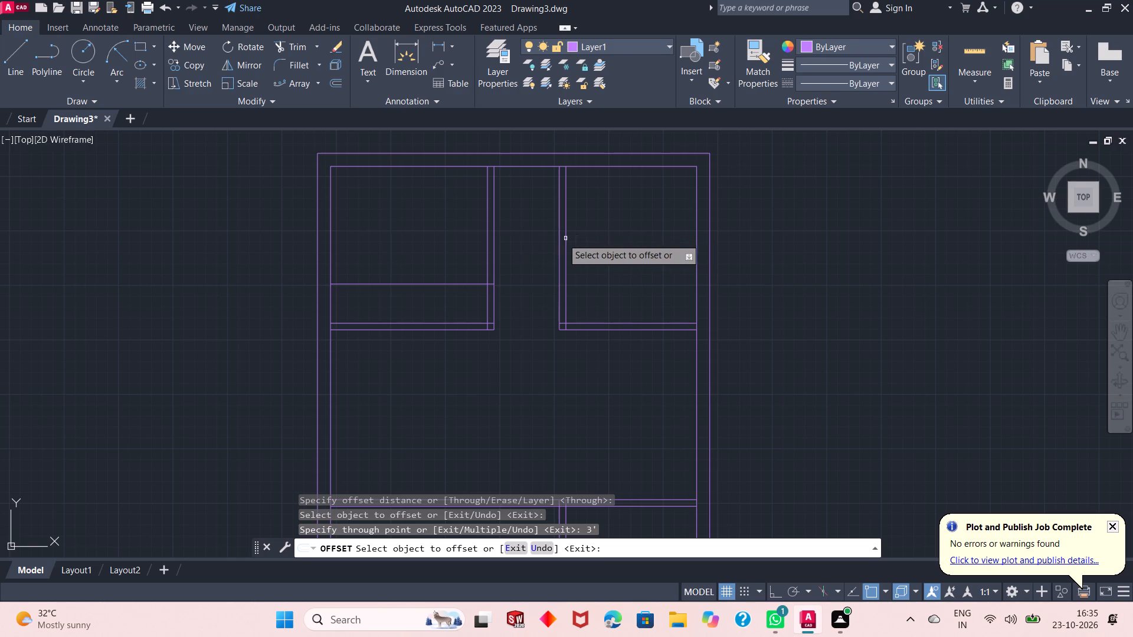
scroll(526, 232, "up", 1)
left_click(473, 272)
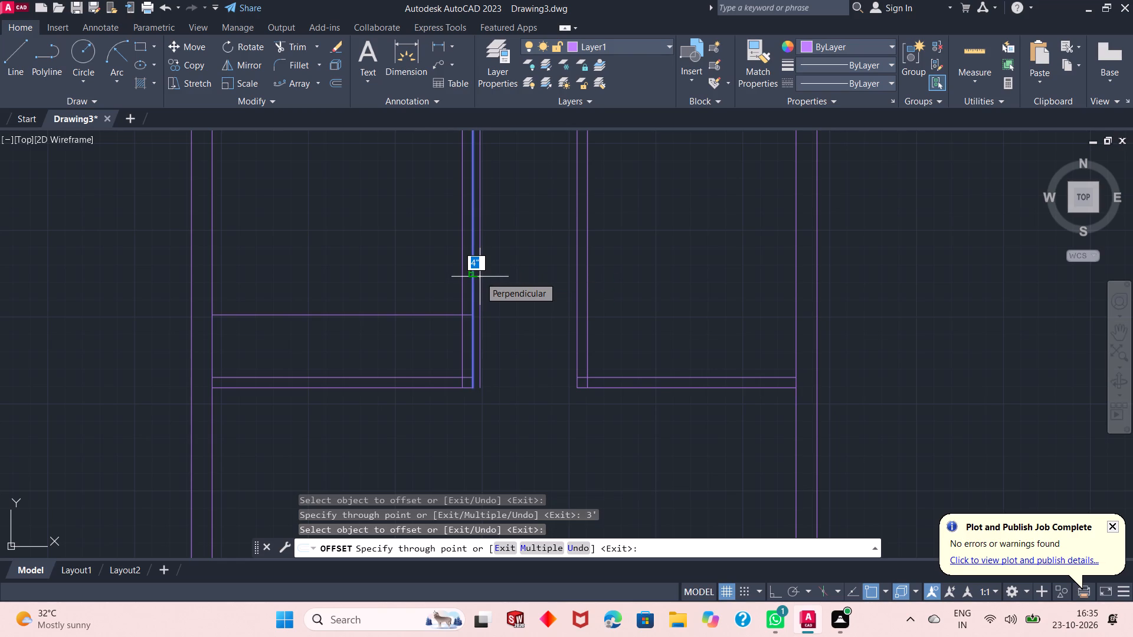
type("3\"")
key("Return")
left_click(480, 277)
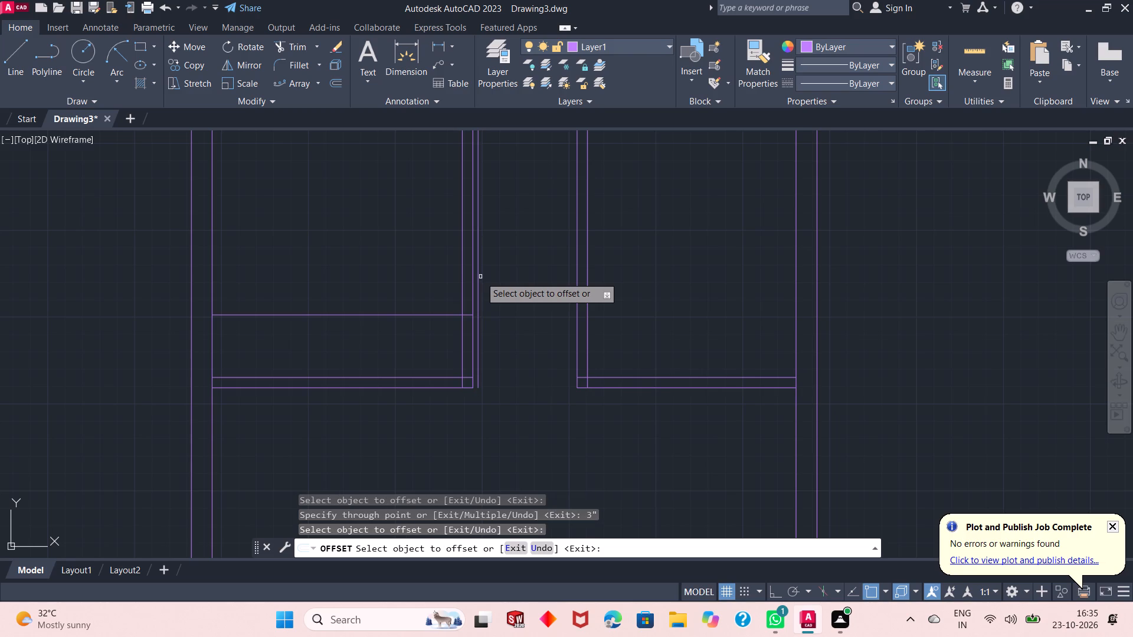
left_click(480, 287)
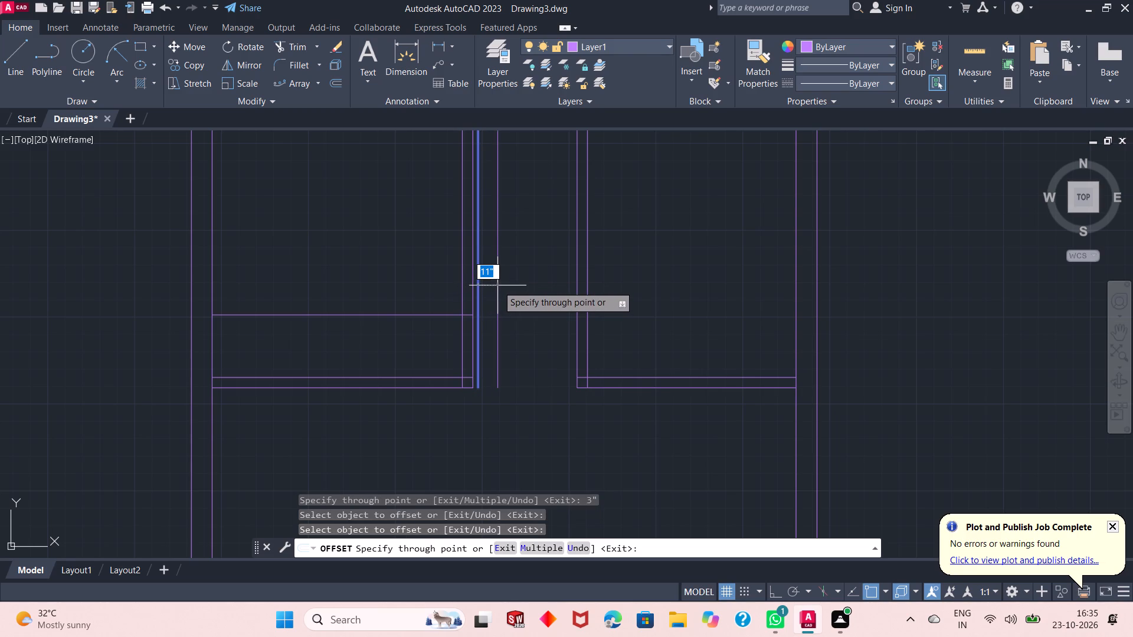
type("2'6\"")
key("Return")
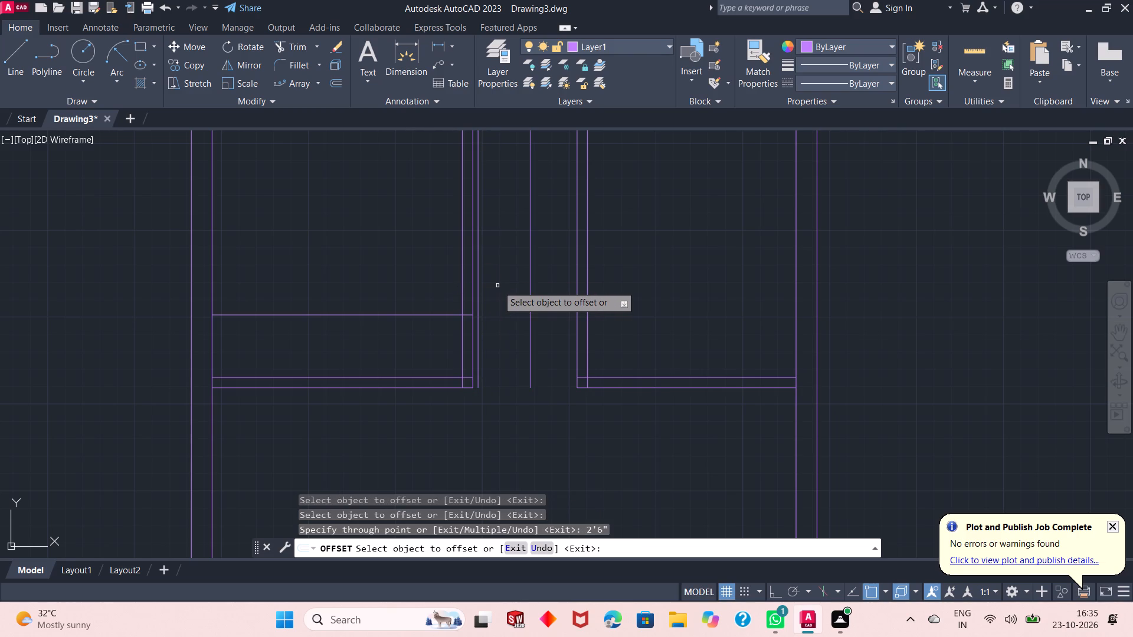
right_click(630, 238)
left_click(644, 241)
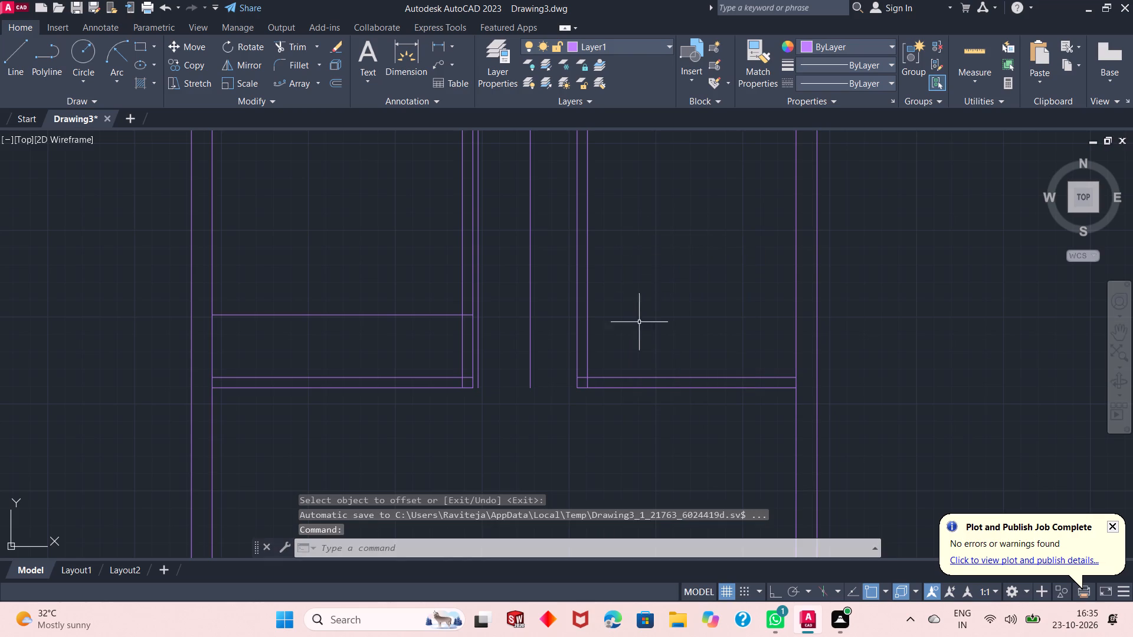
Offset the top wall's inner line 7'6" downward and offset the result another 6" to form a new horizontal partition.
scroll(640, 364, "down", 2)
scroll(633, 274, "up", 1)
right_click(624, 207)
left_click(642, 214)
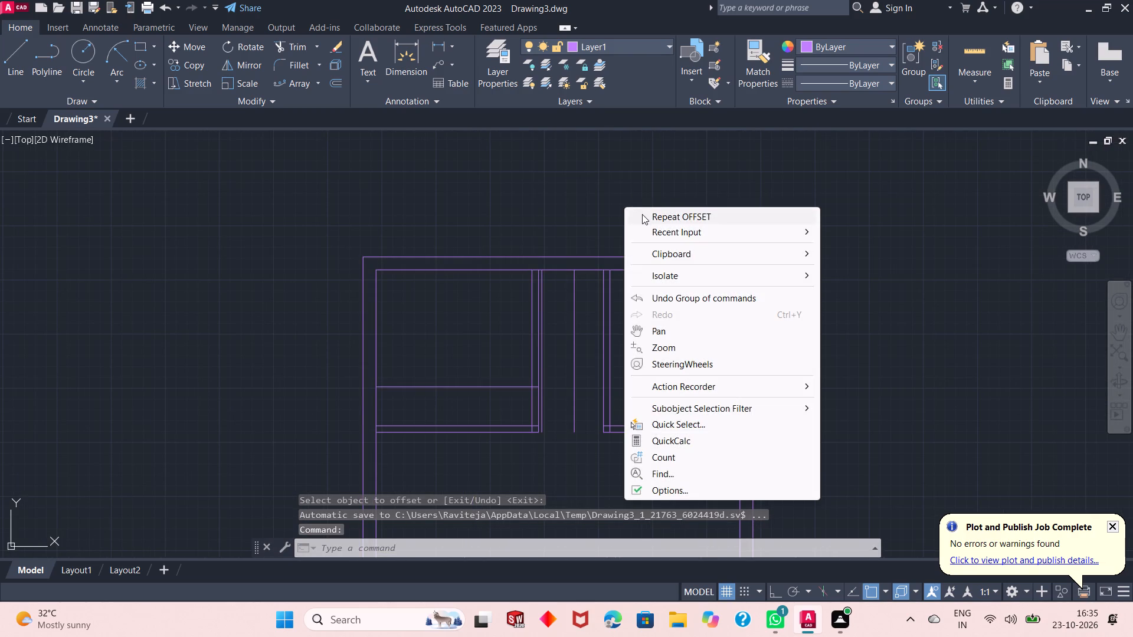
right_click(642, 214)
left_click(663, 224)
left_click(631, 271)
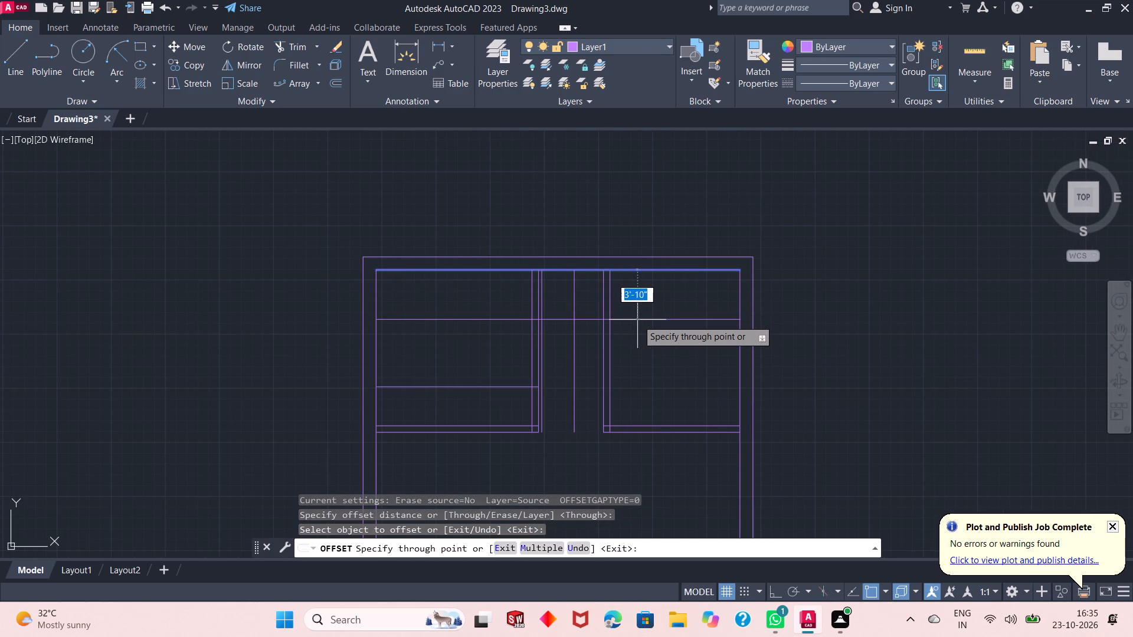
type("7'6\"")
key("Return")
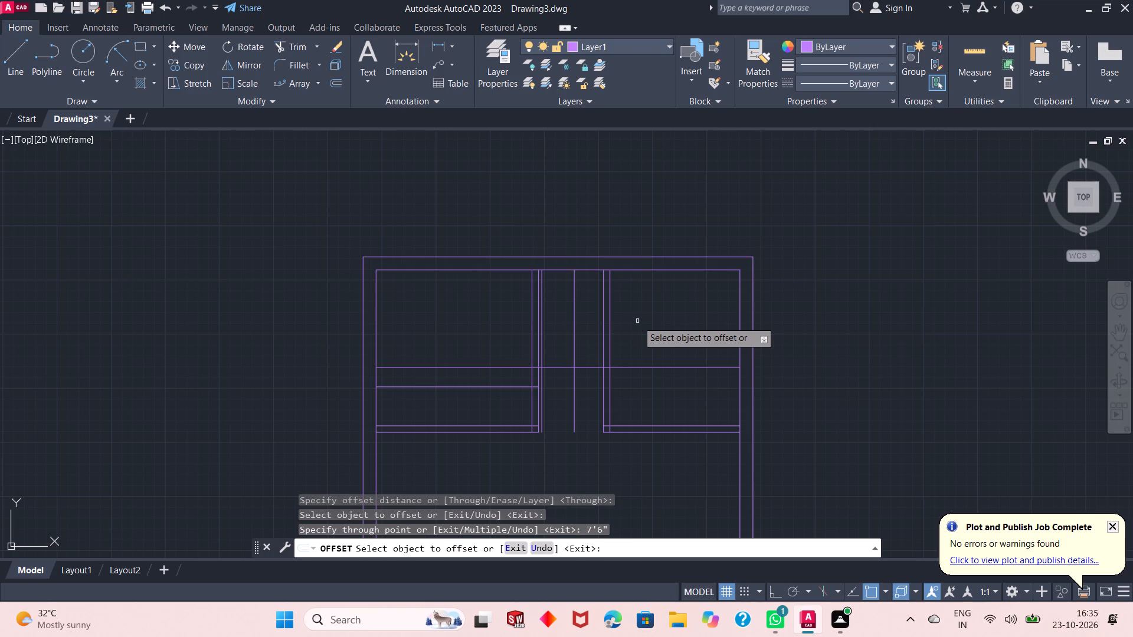
left_click(633, 367)
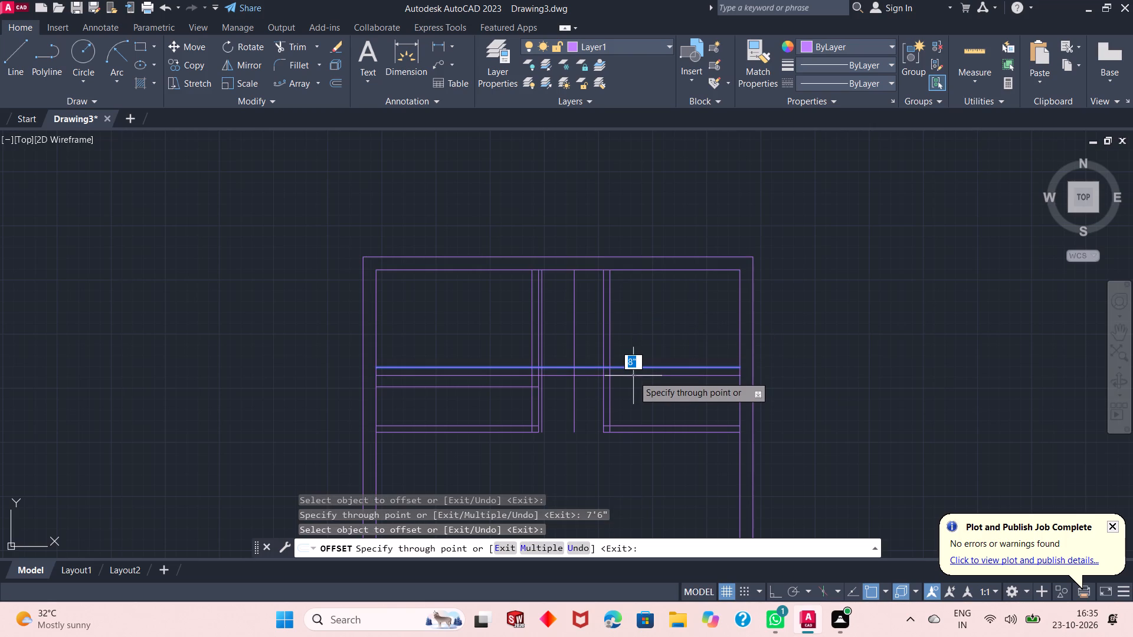
type("6\"")
key("Return")
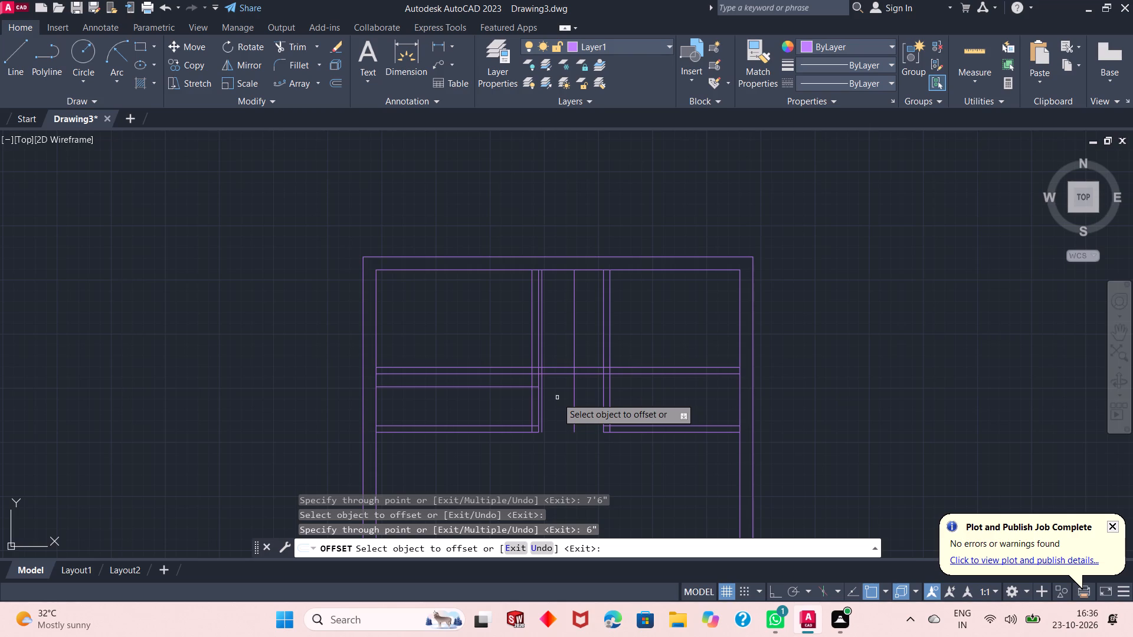
right_click(638, 335)
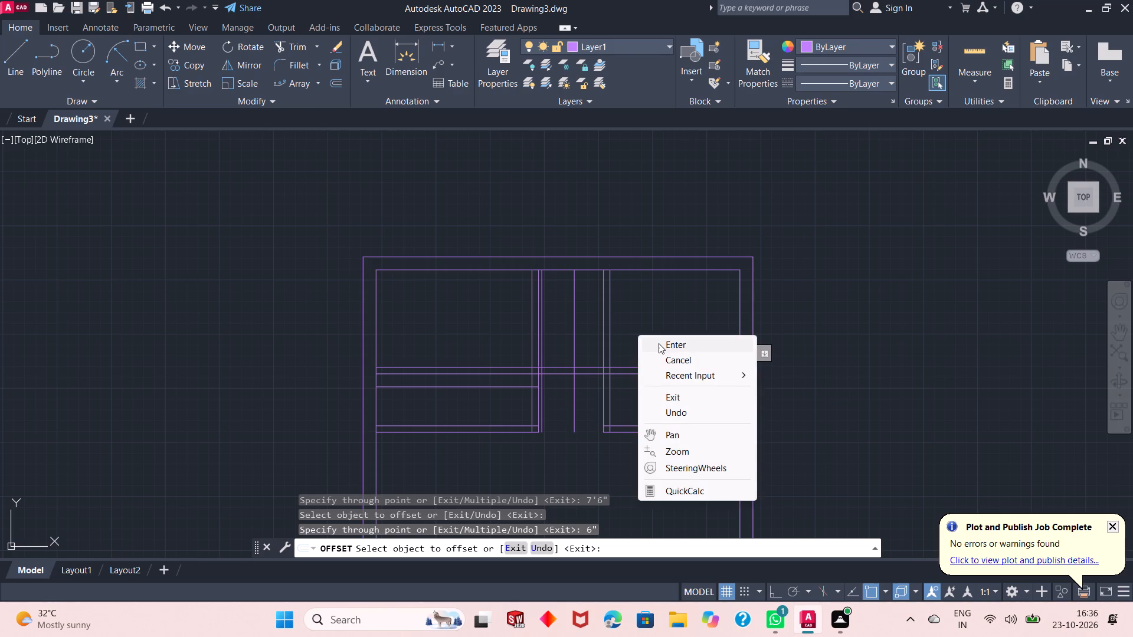
left_click(659, 344)
Trim the second jamb line below the new horizontal partition and cut the partition's two lines between the jamb lines to open a 2'6" doorway.
scroll(573, 399, "up", 1)
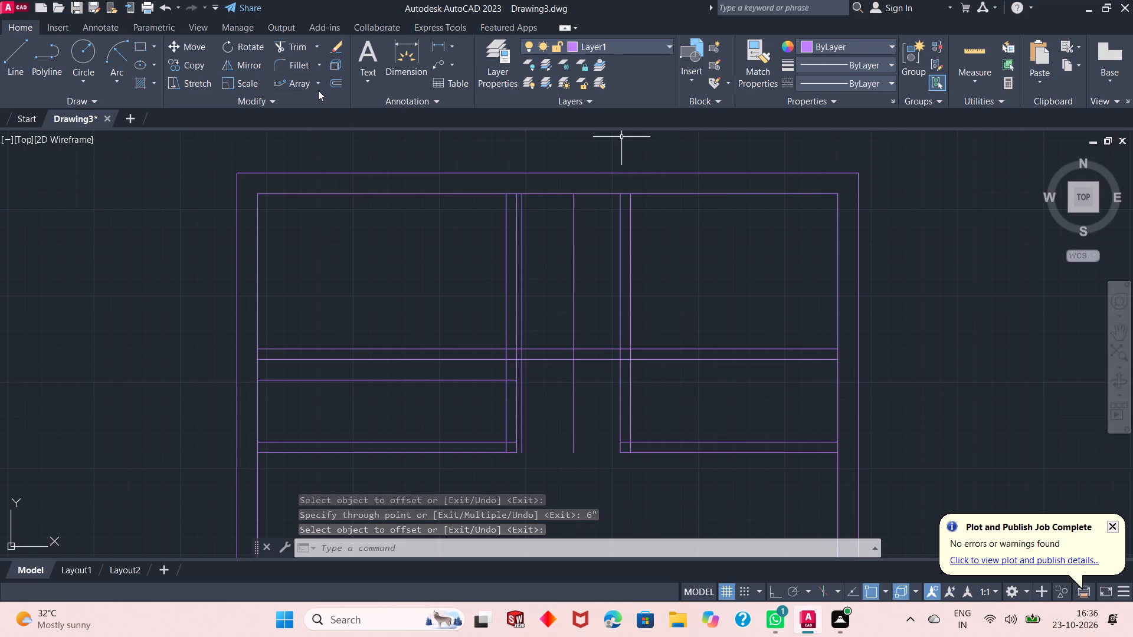
left_click(286, 44)
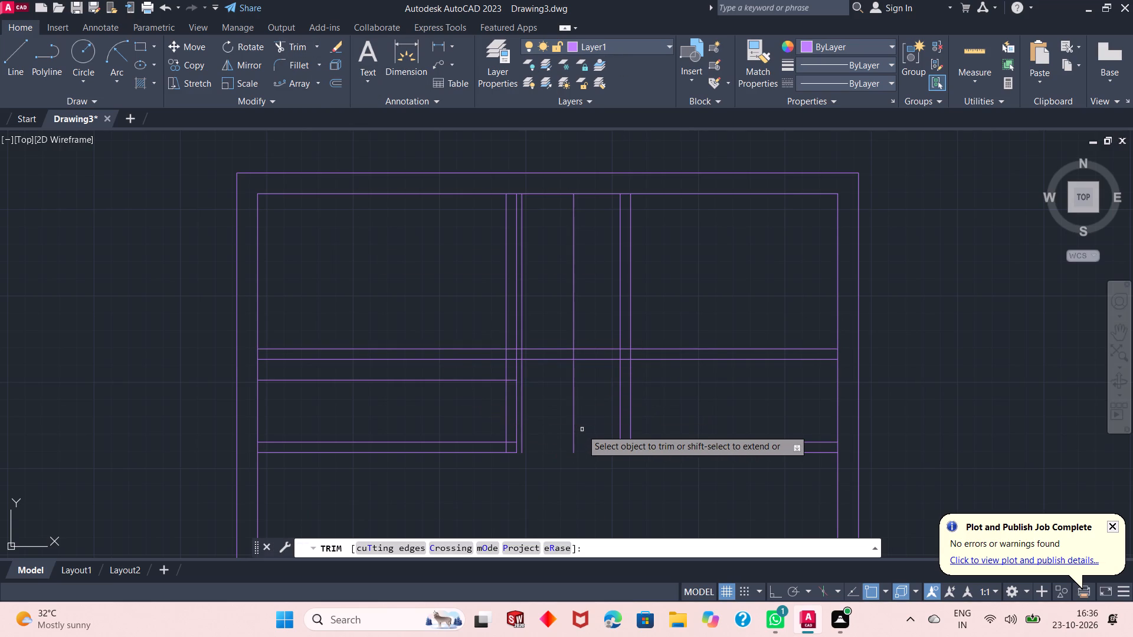
scroll(560, 387, "up", 2)
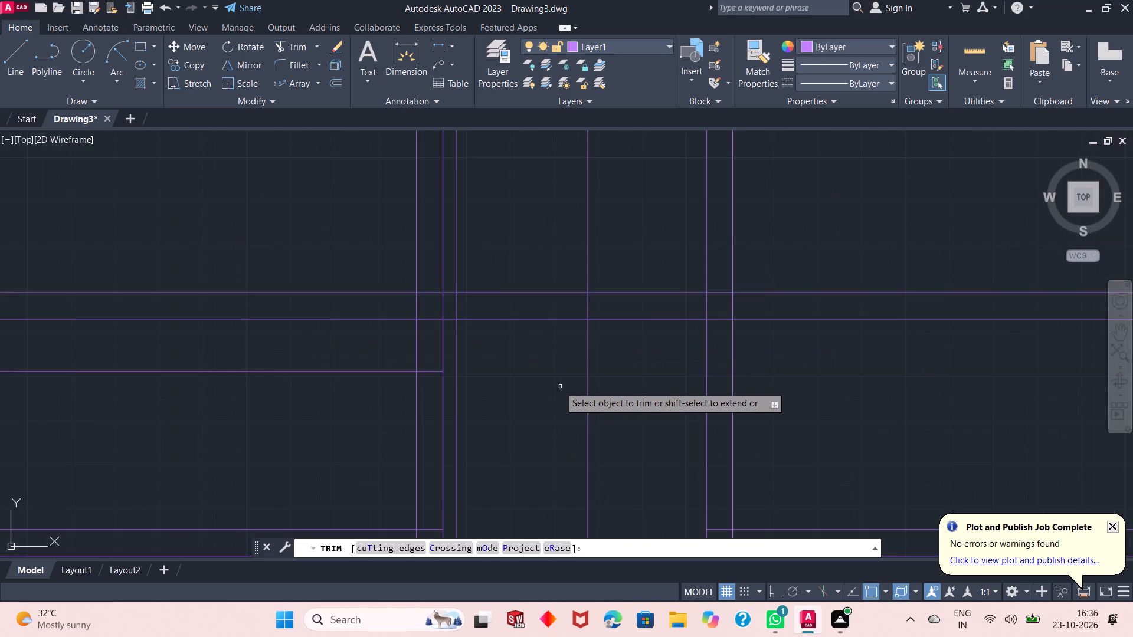
scroll(559, 386, "down", 1)
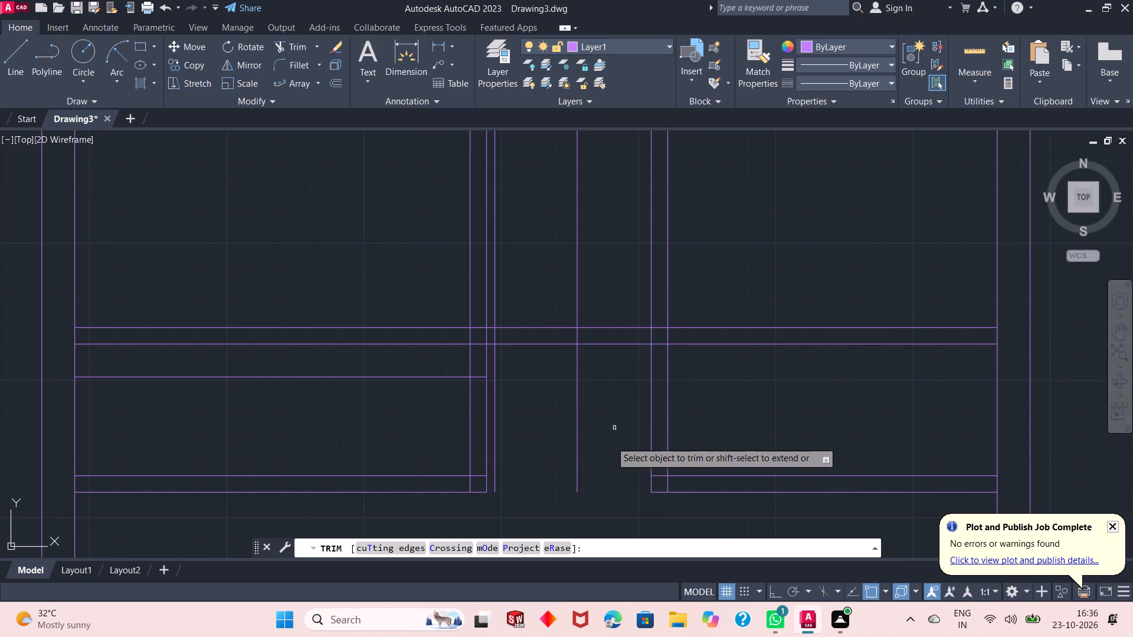
left_click(595, 439)
left_click(541, 442)
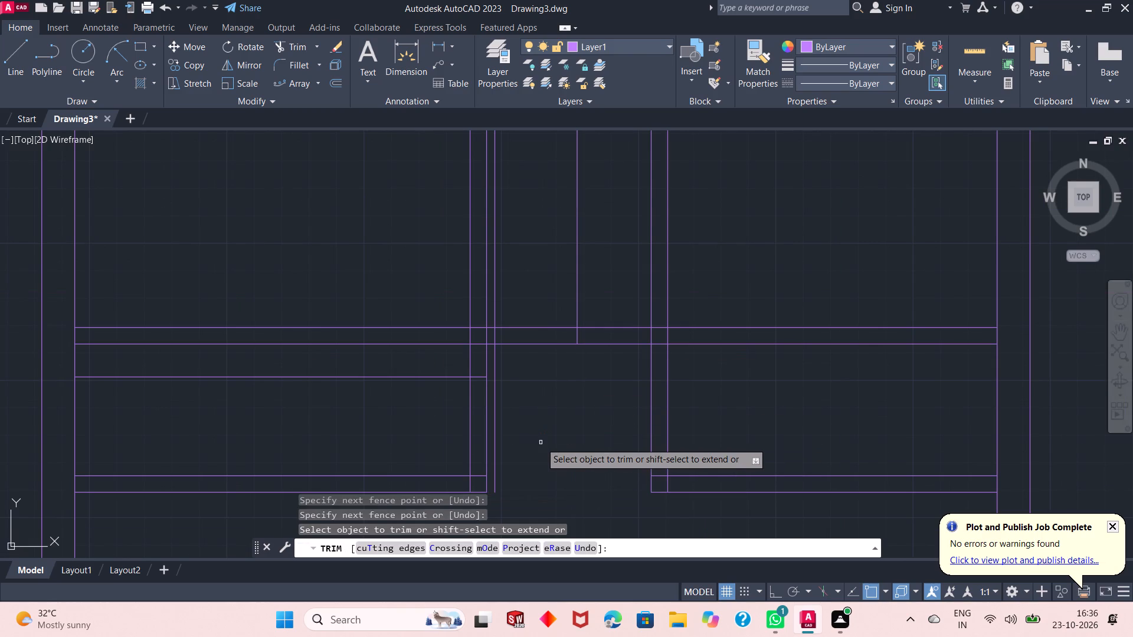
scroll(563, 398, "down", 2)
scroll(579, 388, "up", 1)
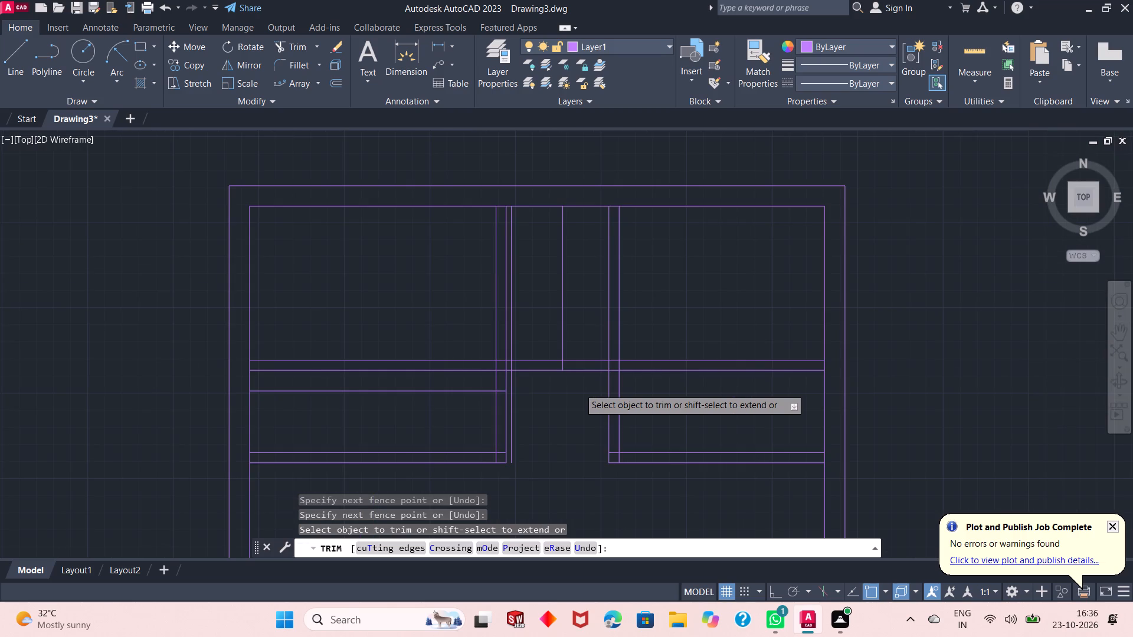
left_click(536, 354)
left_click(536, 383)
Trim both jamb lines back to the new partition's thickness and clear the crossing lines where it meets the first vertical partition.
scroll(533, 373, "up", 1)
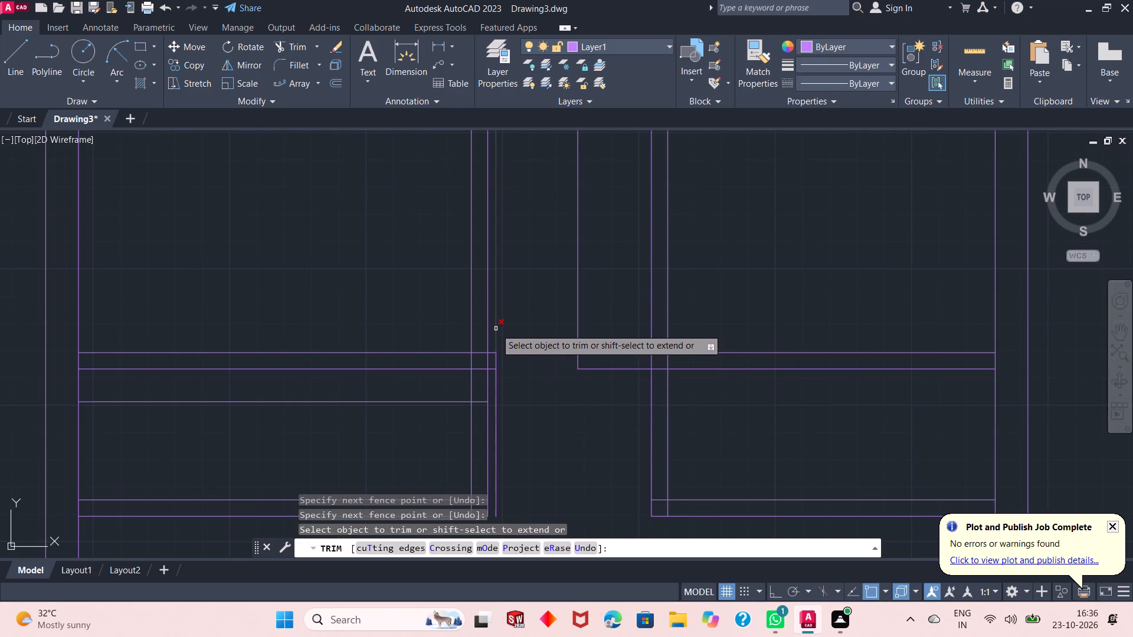
left_click(496, 329)
left_click(495, 382)
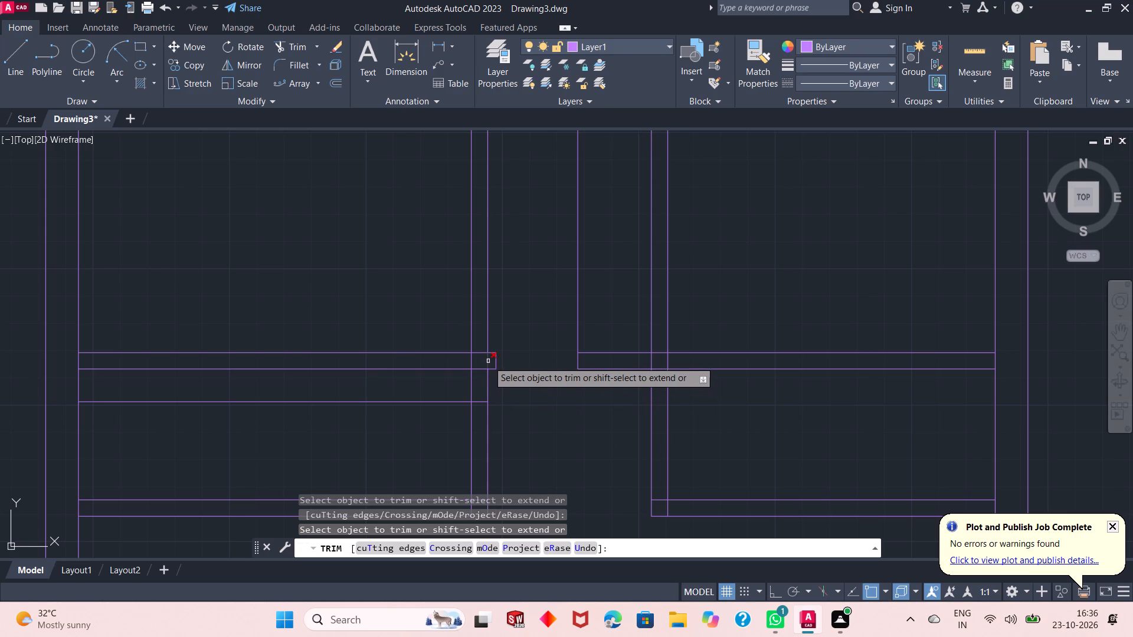
left_click(490, 361)
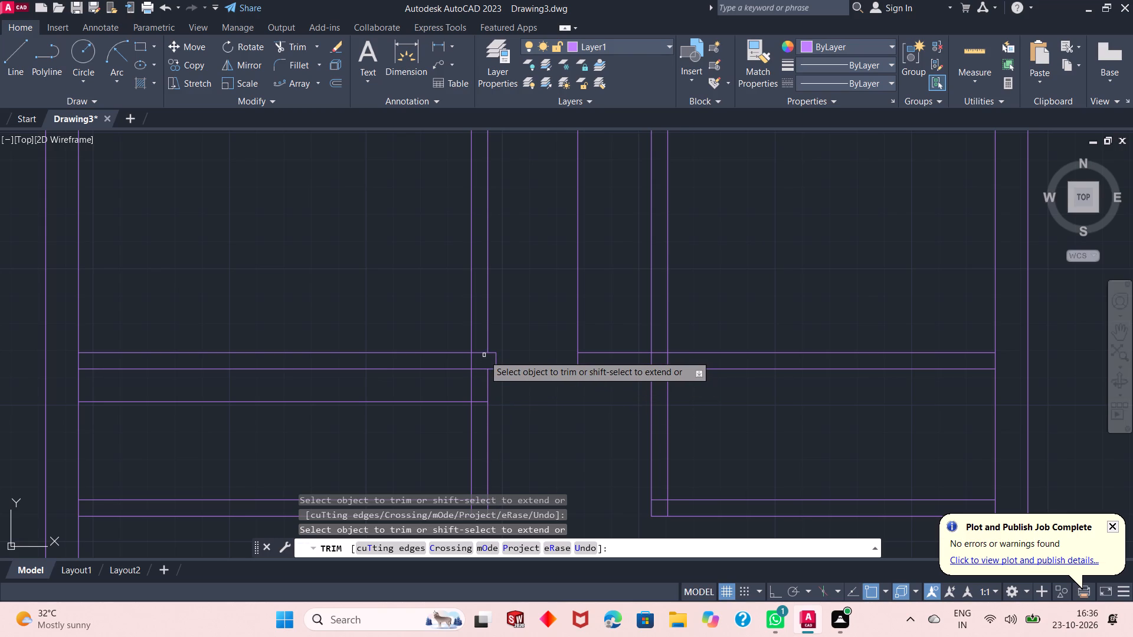
left_click_drag(479, 339, 482, 369)
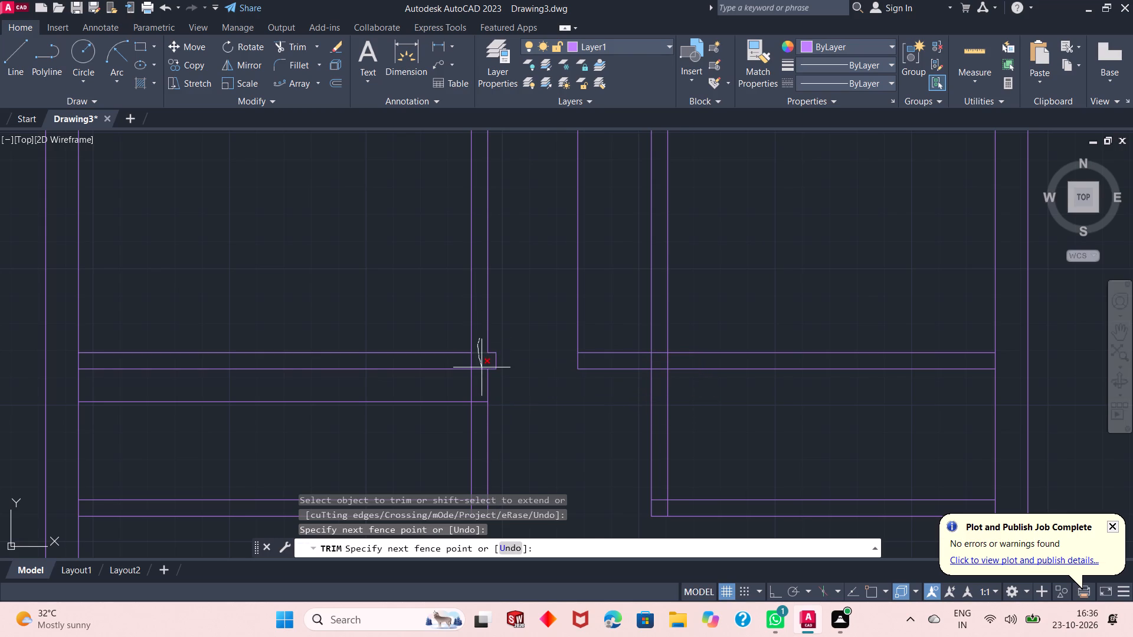
left_click_drag(482, 369, 482, 374)
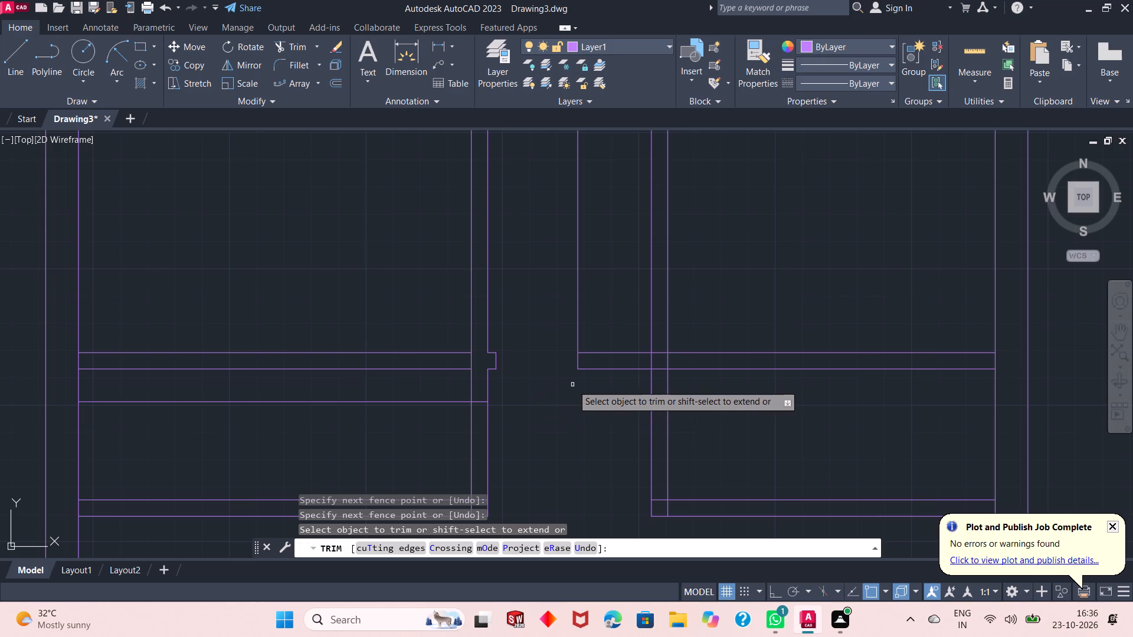
left_click(578, 294)
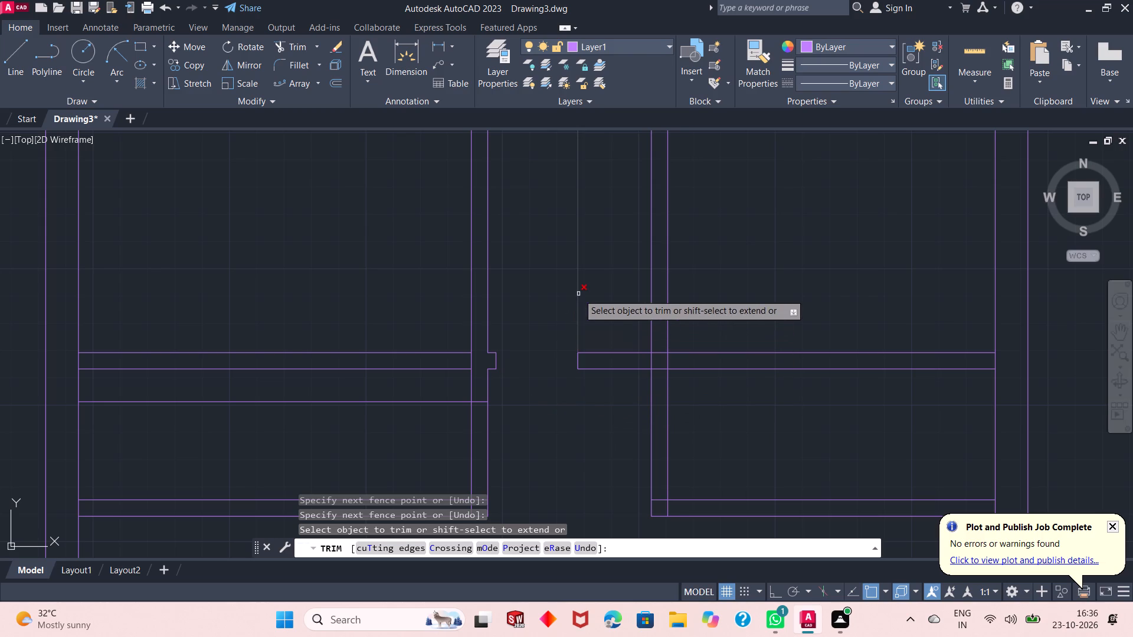
Trim the new horizontal partition's two lines out of the upper-left room.
scroll(584, 395, "down", 1)
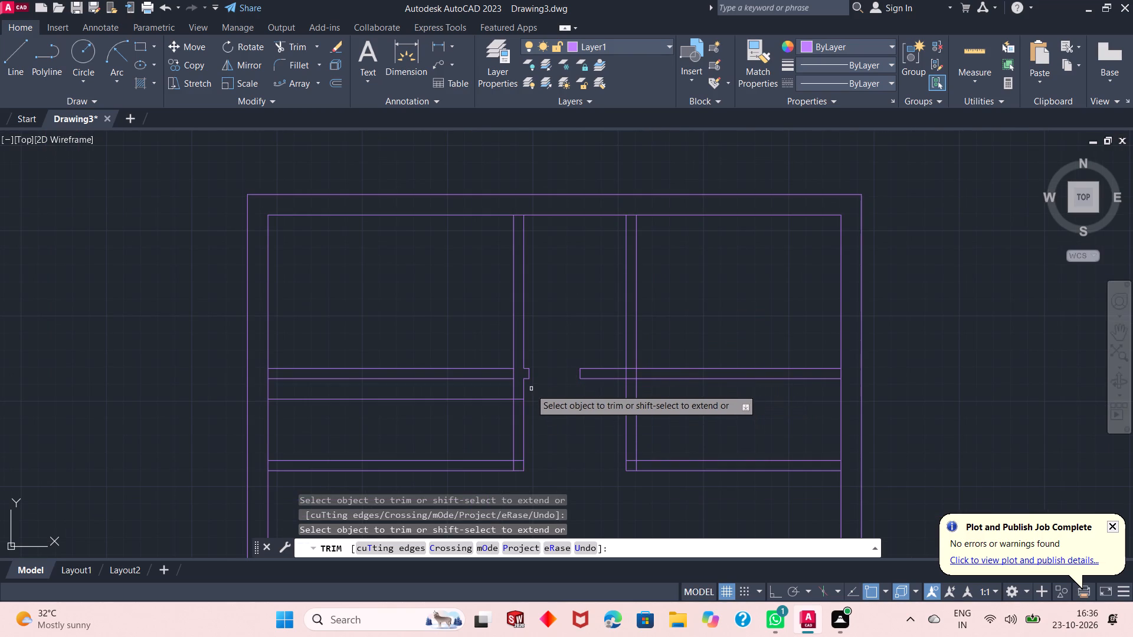
left_click_drag(457, 350, 457, 356)
left_click(461, 380)
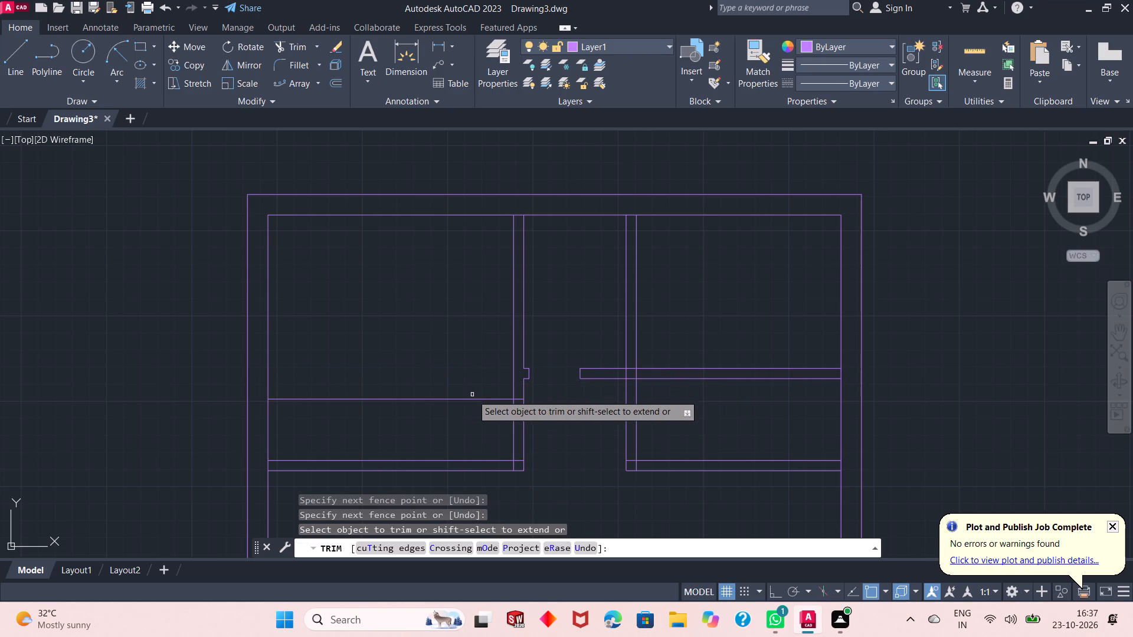
Trim the first vertical partition's lines below the jamb line and cut the jamb line out of the upper-left room to open a doorway.
left_click(482, 428)
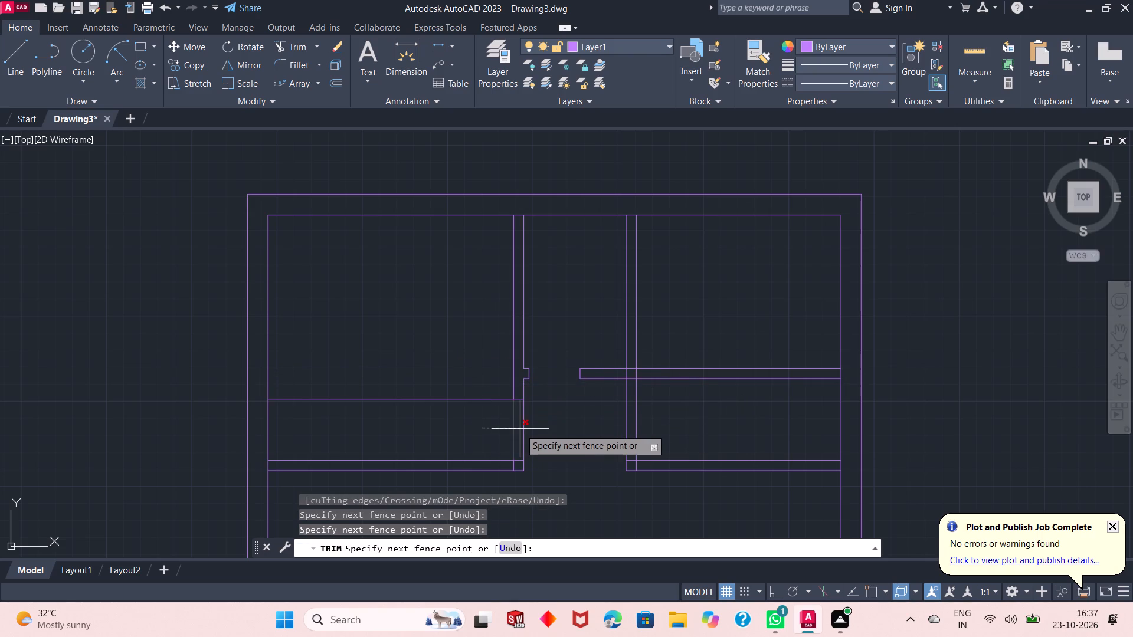
left_click(537, 429)
left_click(484, 385)
left_click(484, 407)
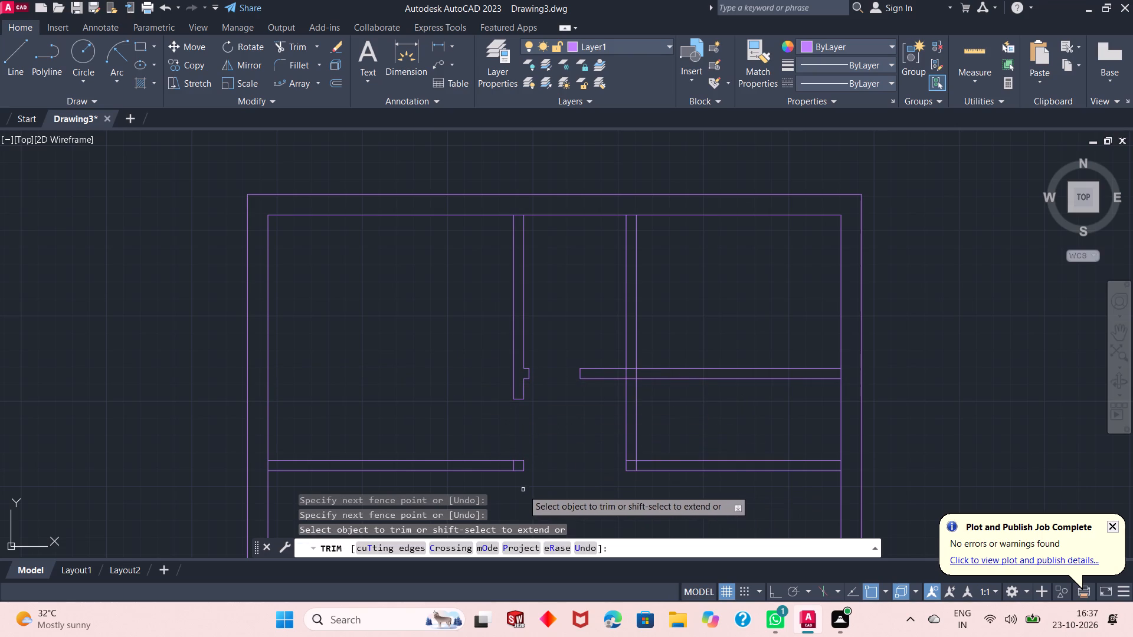
scroll(509, 482, "up", 1)
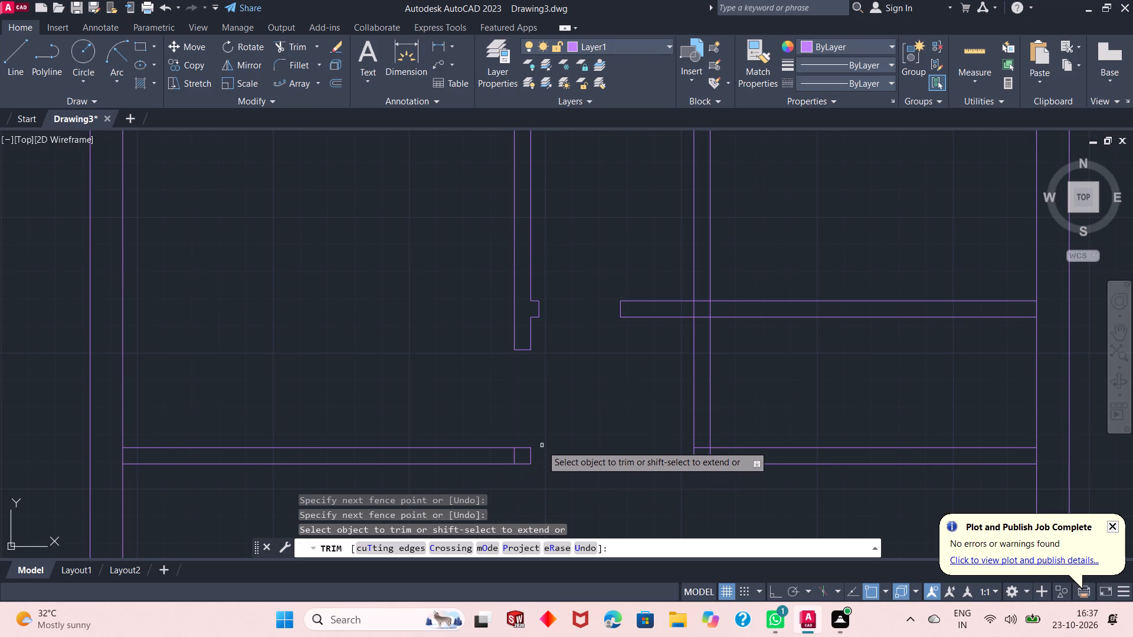
key("Escape")
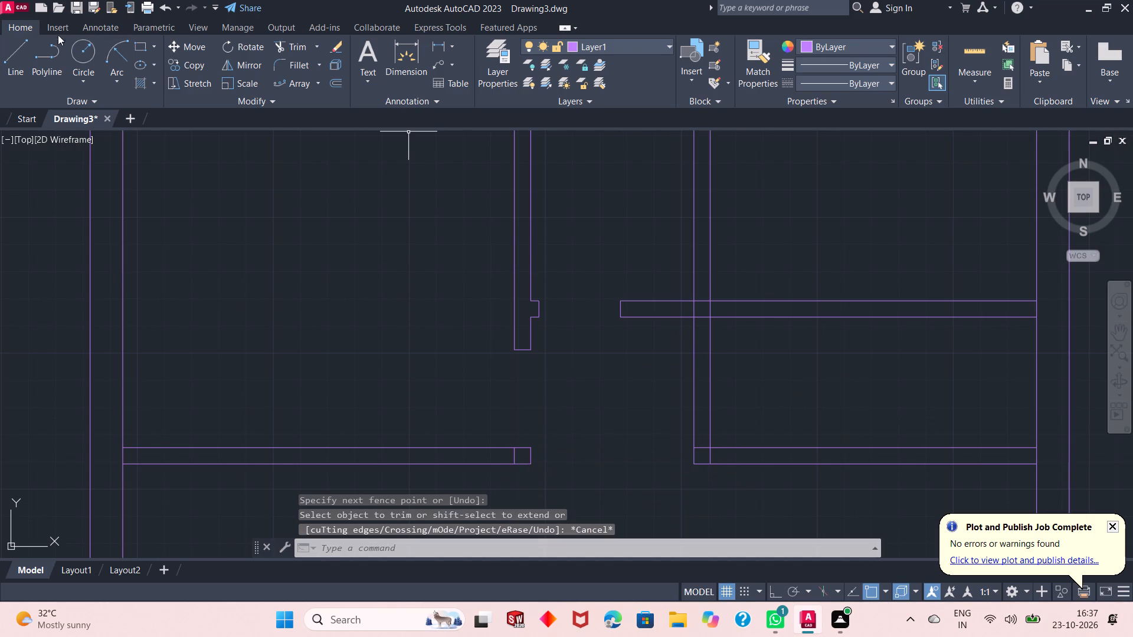
With Ortho on, draw a stub 4" up and 6" across, closing down onto the end of the left room's lower partition.
left_click(10, 65)
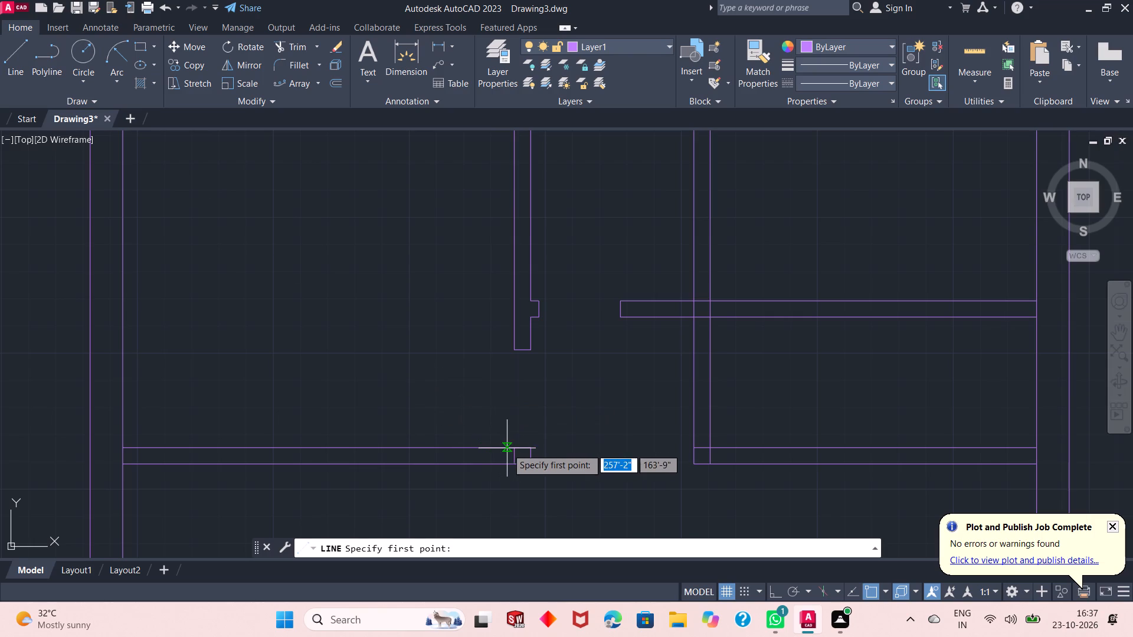
left_click(769, 589)
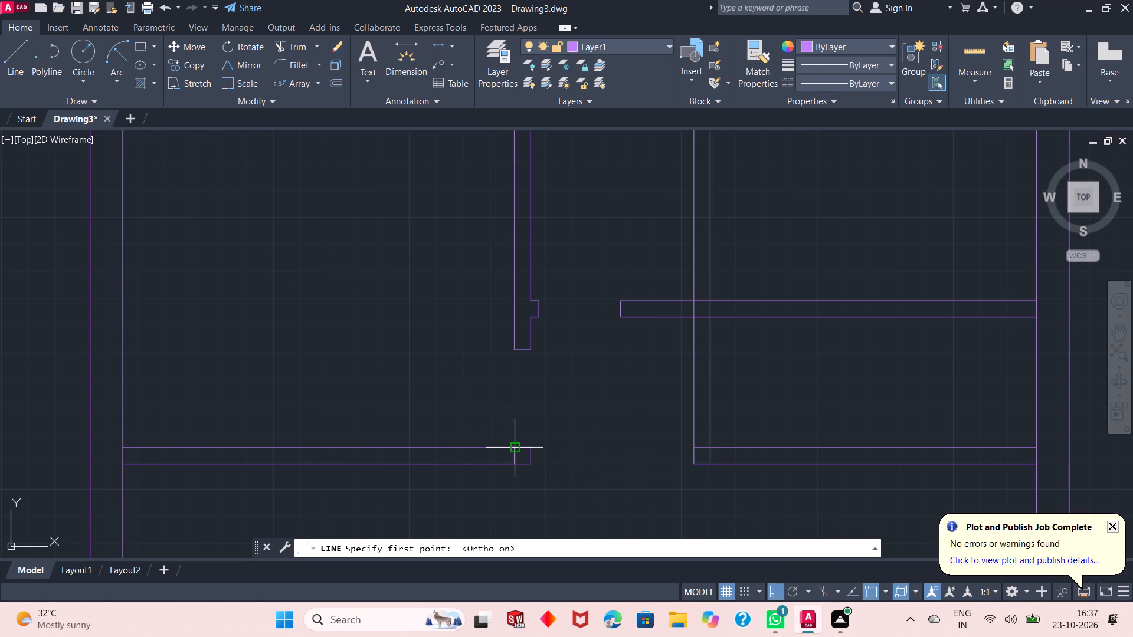
left_click(511, 446)
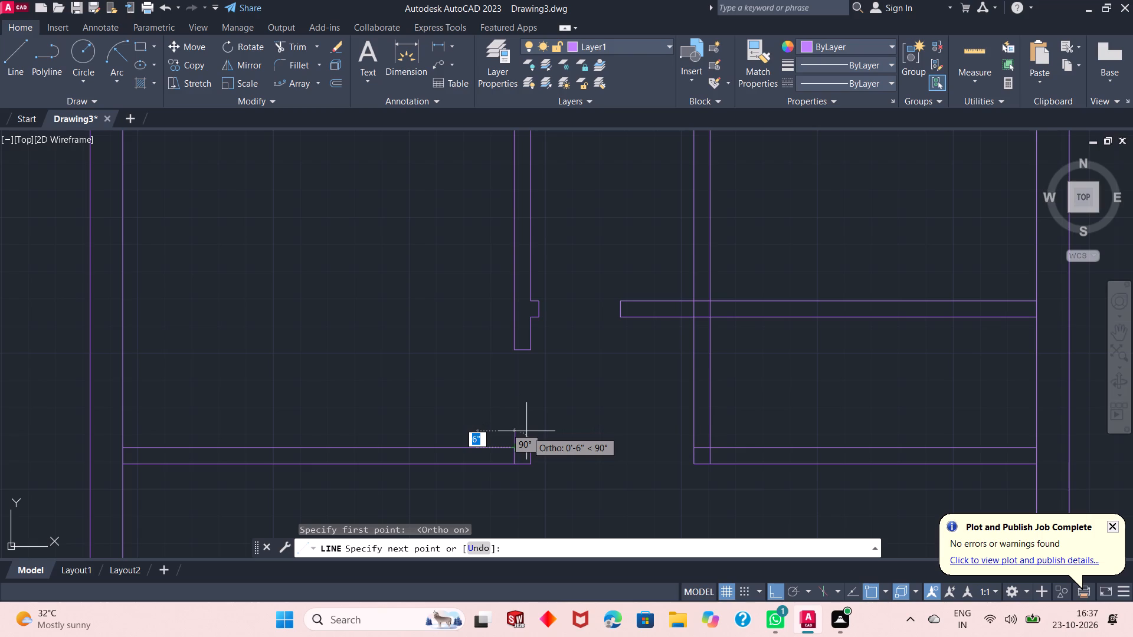
type("4\"")
key("Return")
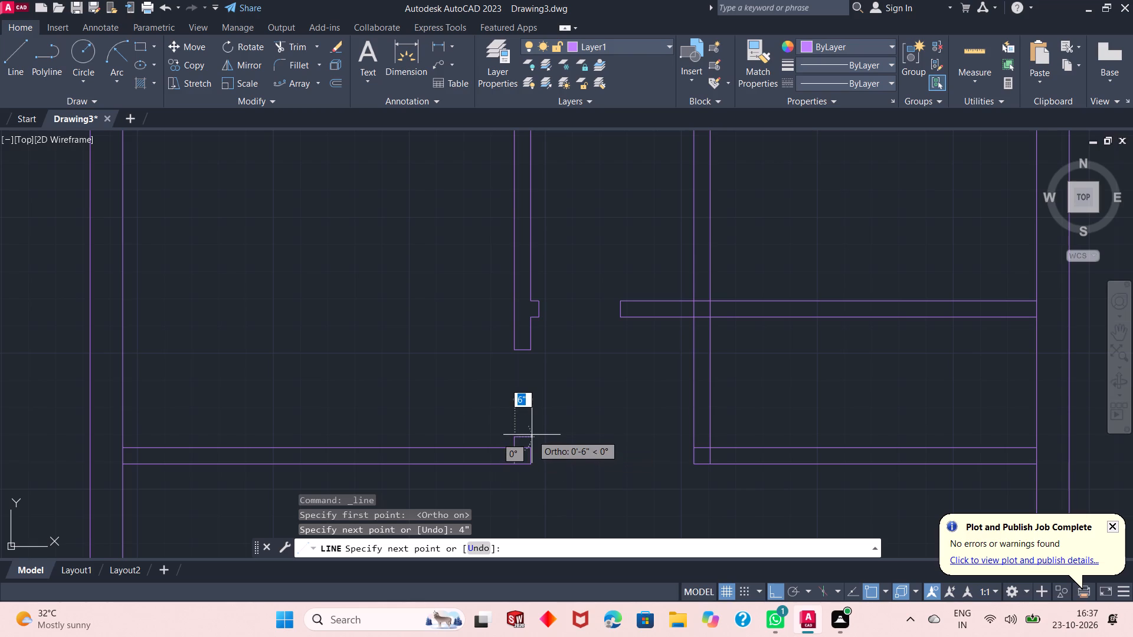
key("6")
key("shift+quotedbl")
key("Return")
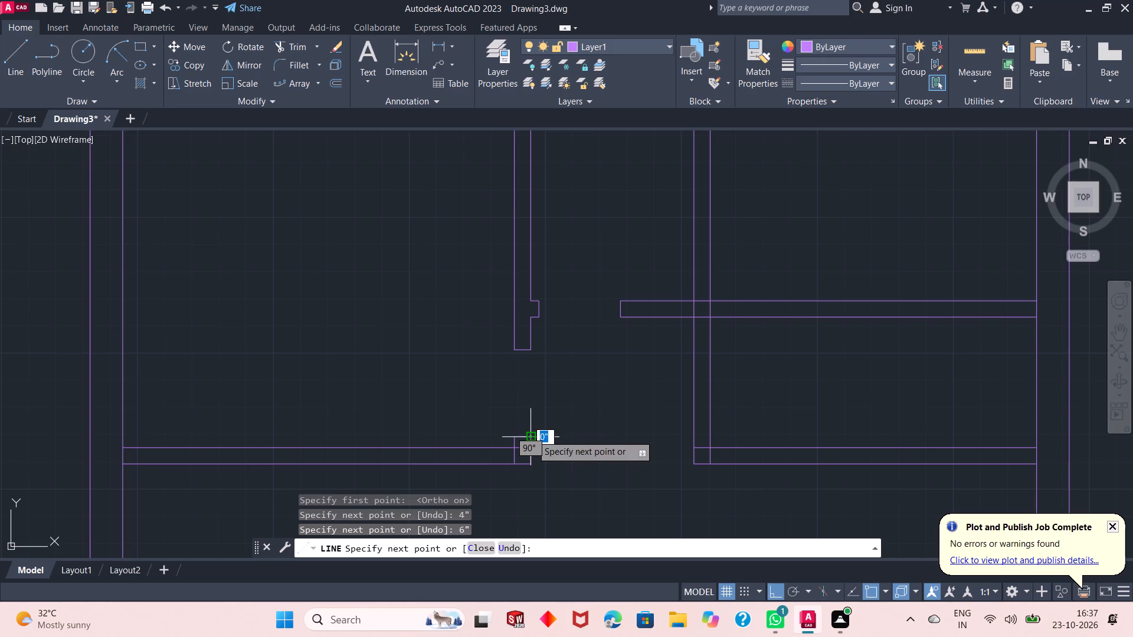
left_click(534, 446)
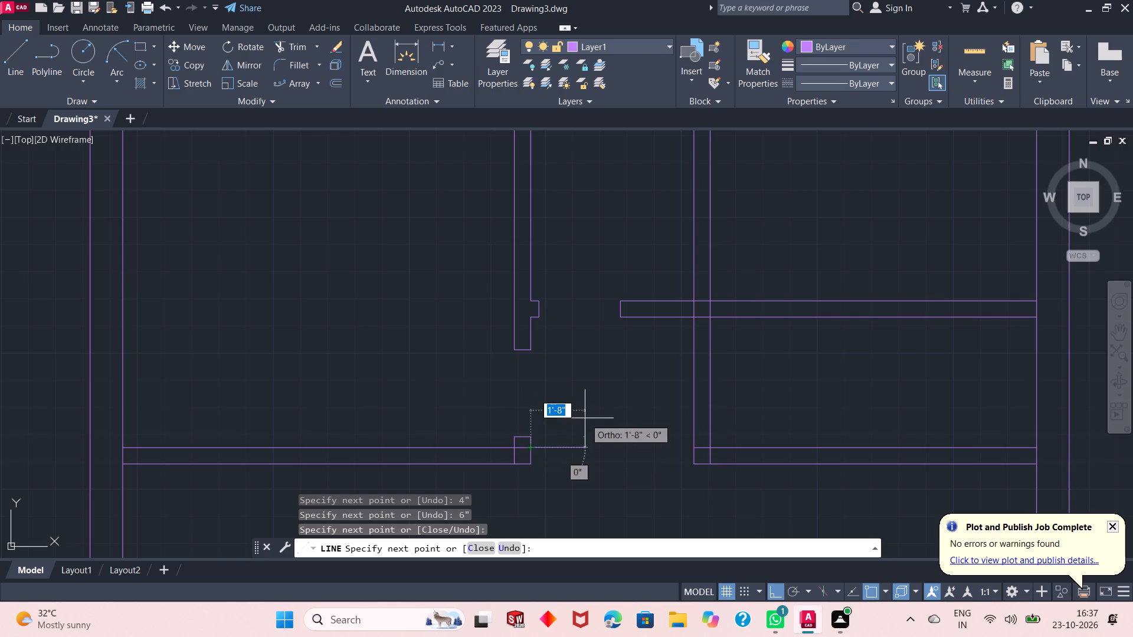
key("Escape")
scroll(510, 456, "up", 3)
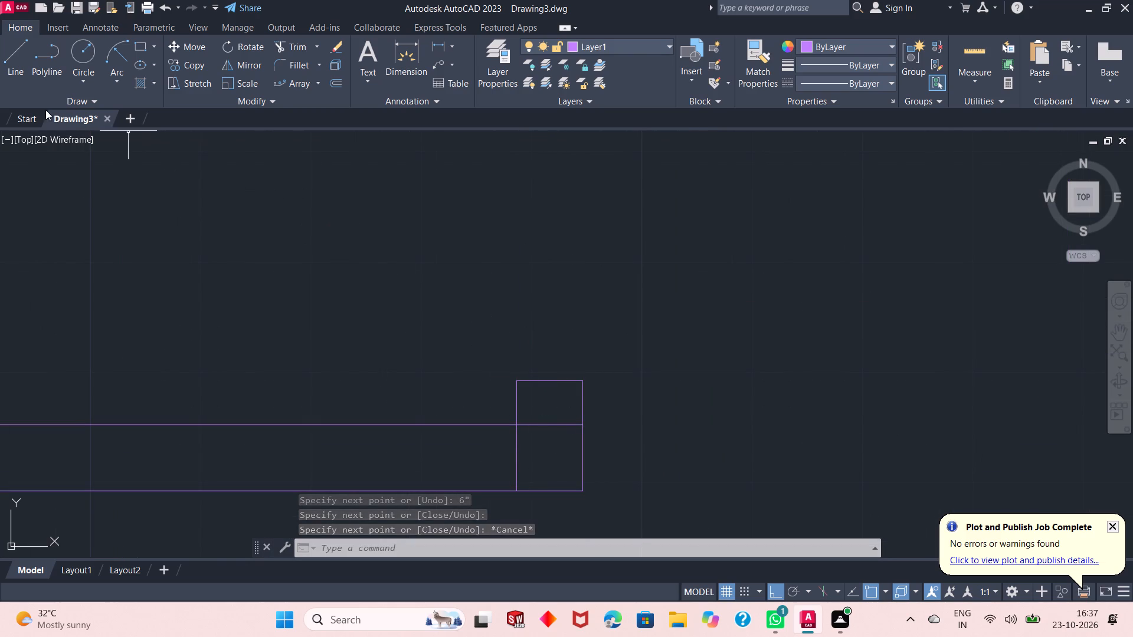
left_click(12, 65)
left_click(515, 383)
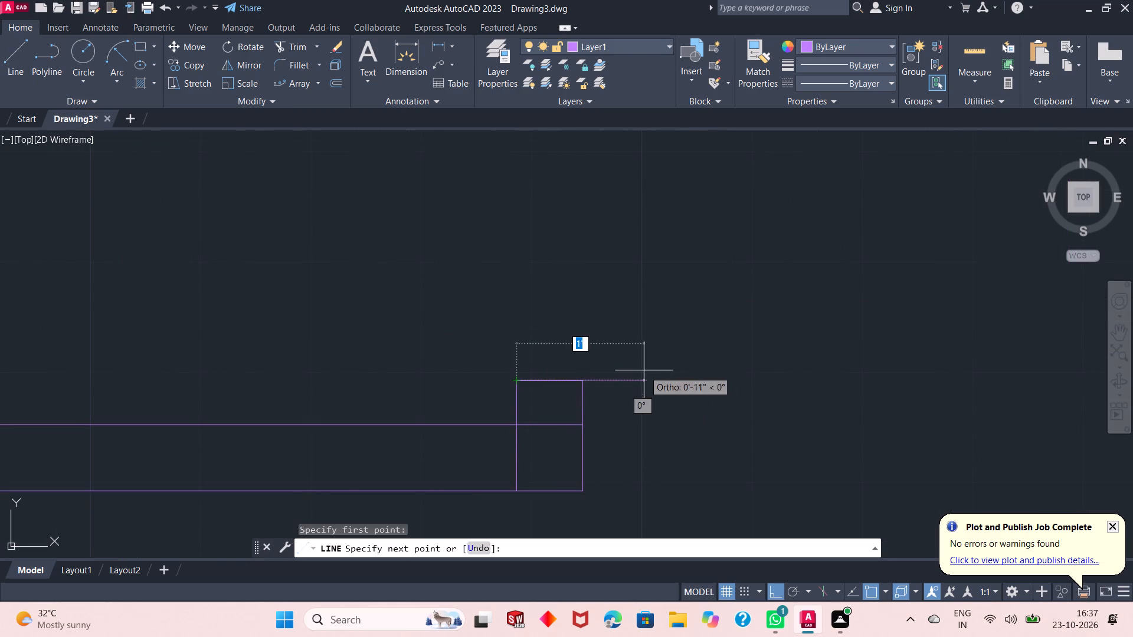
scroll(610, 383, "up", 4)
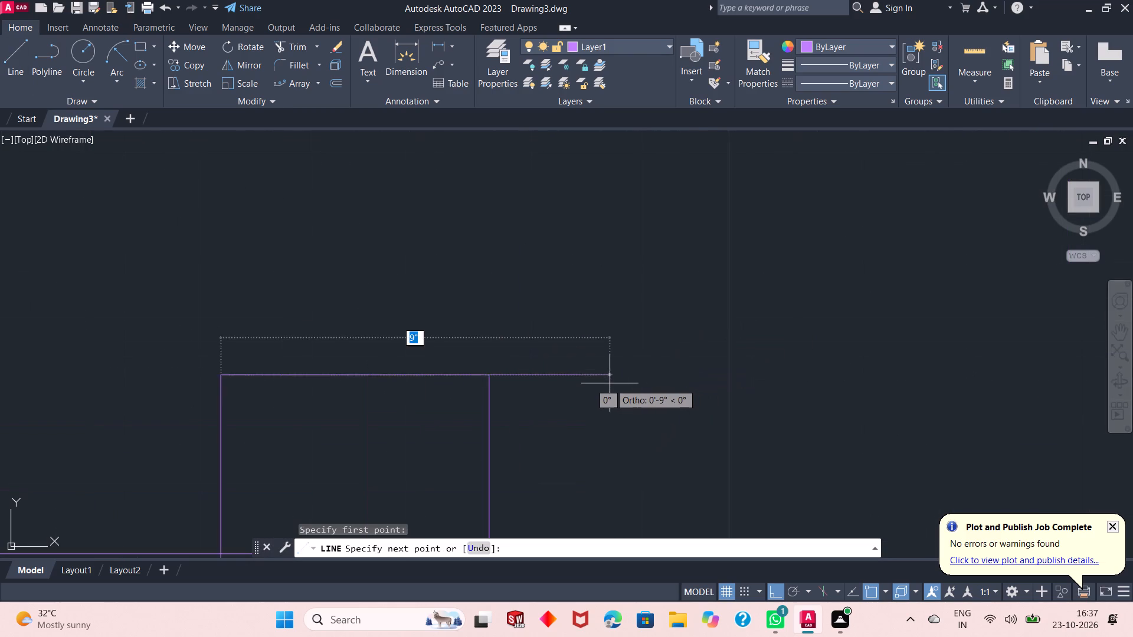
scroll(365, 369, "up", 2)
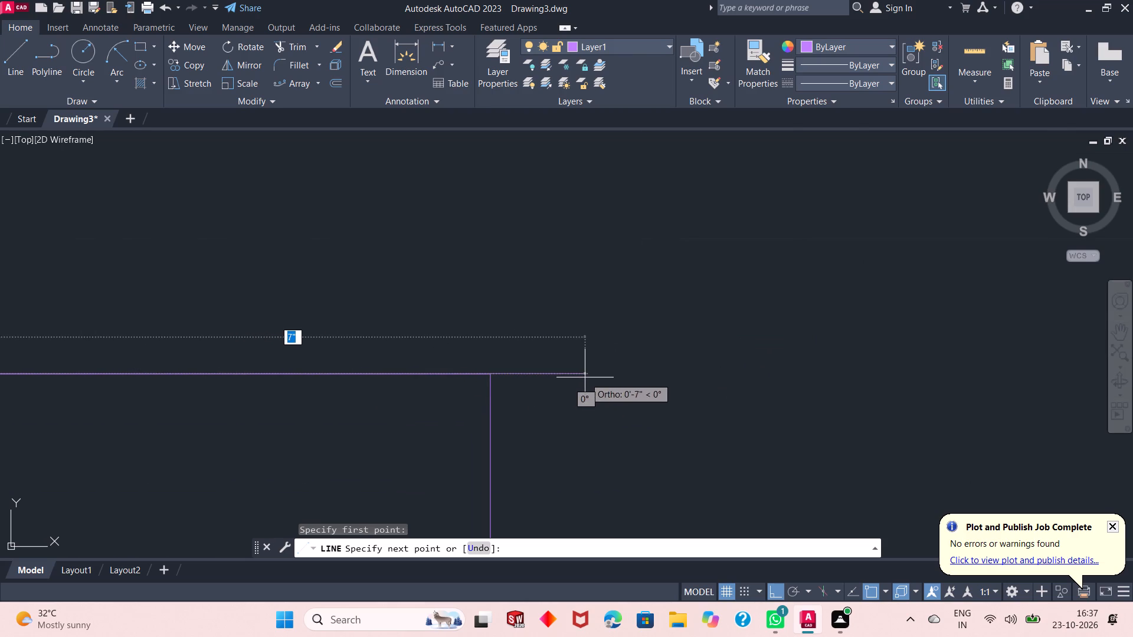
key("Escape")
Trim the crossing lines inside the stub so it joins the end of the left room's lower partition.
scroll(590, 381, "down", 4)
scroll(618, 422, "down", 4)
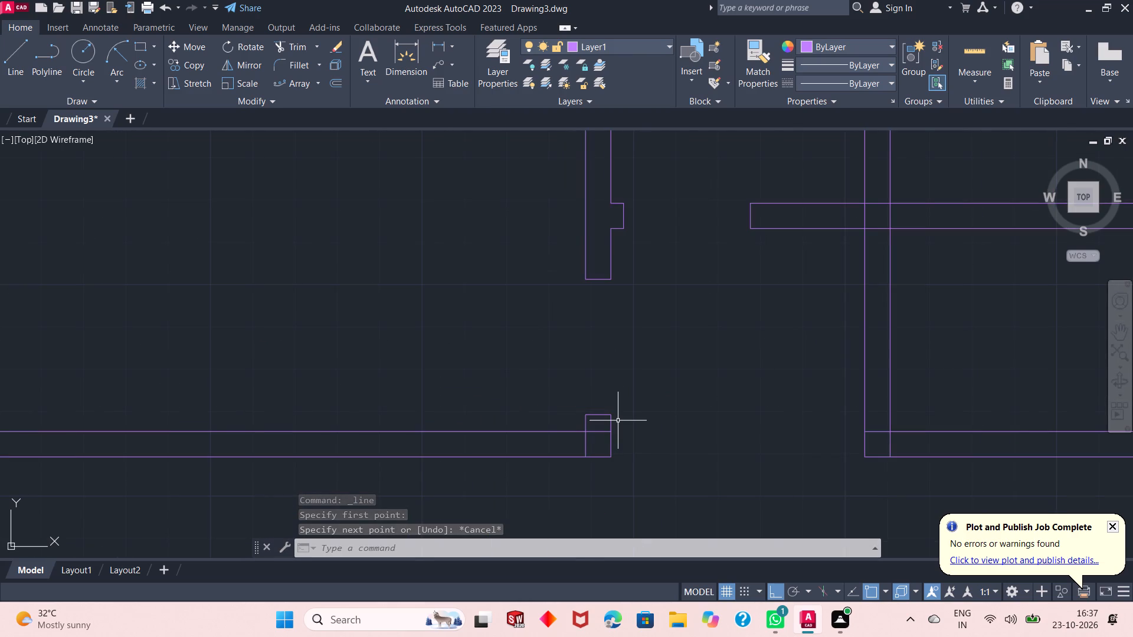
left_click(280, 49)
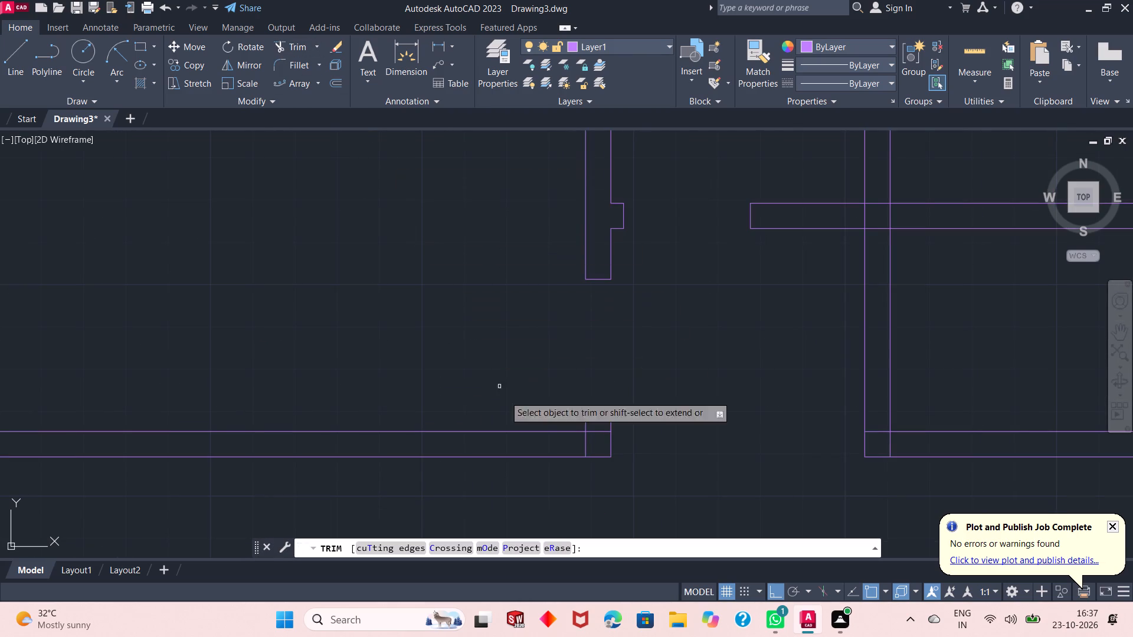
left_click_drag(575, 444, 599, 429)
right_click(438, 318)
left_click(458, 325)
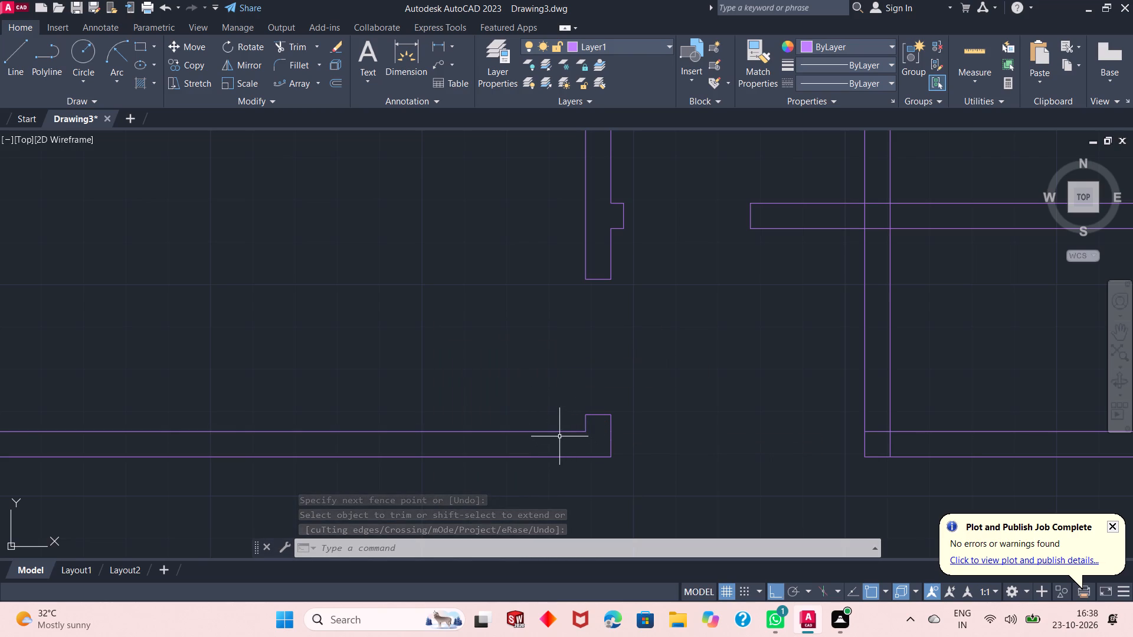
Trim the middle horizontal partition's two lines out of the upper-right room.
scroll(555, 432, "down", 1)
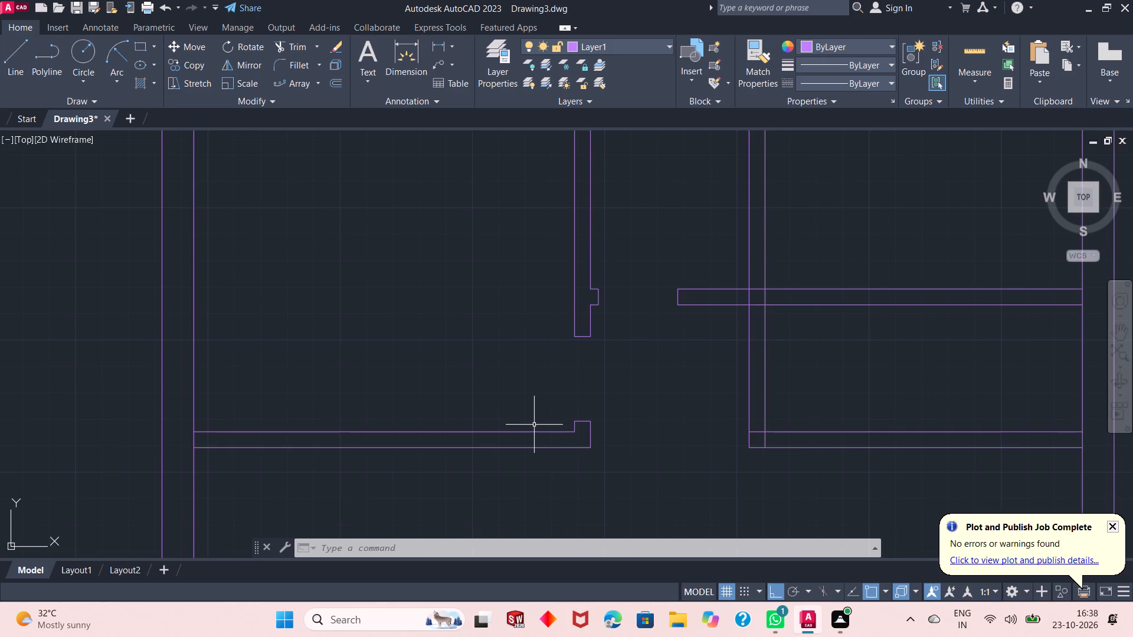
scroll(529, 435, "down", 1)
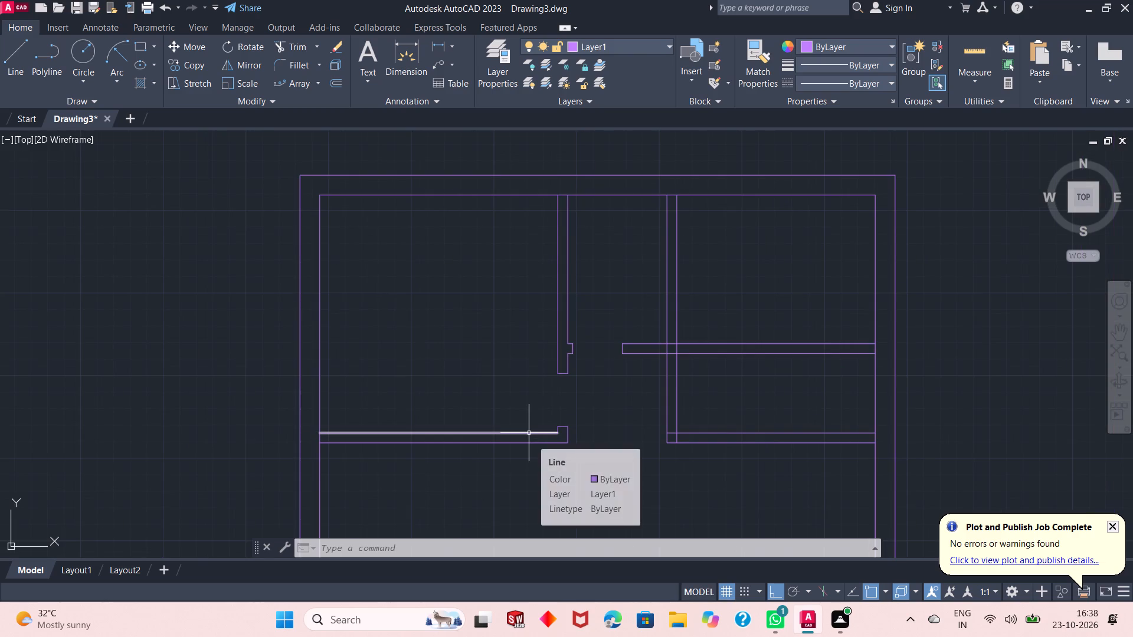
scroll(793, 451, "up", 1)
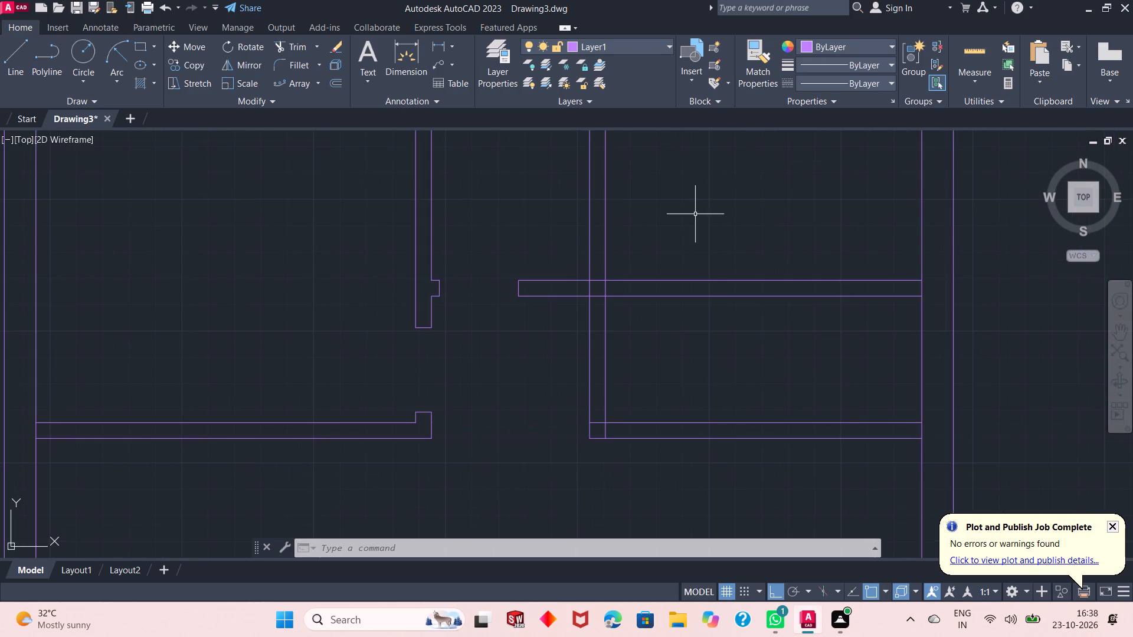
left_click(307, 51)
left_click_drag(664, 208, 667, 218)
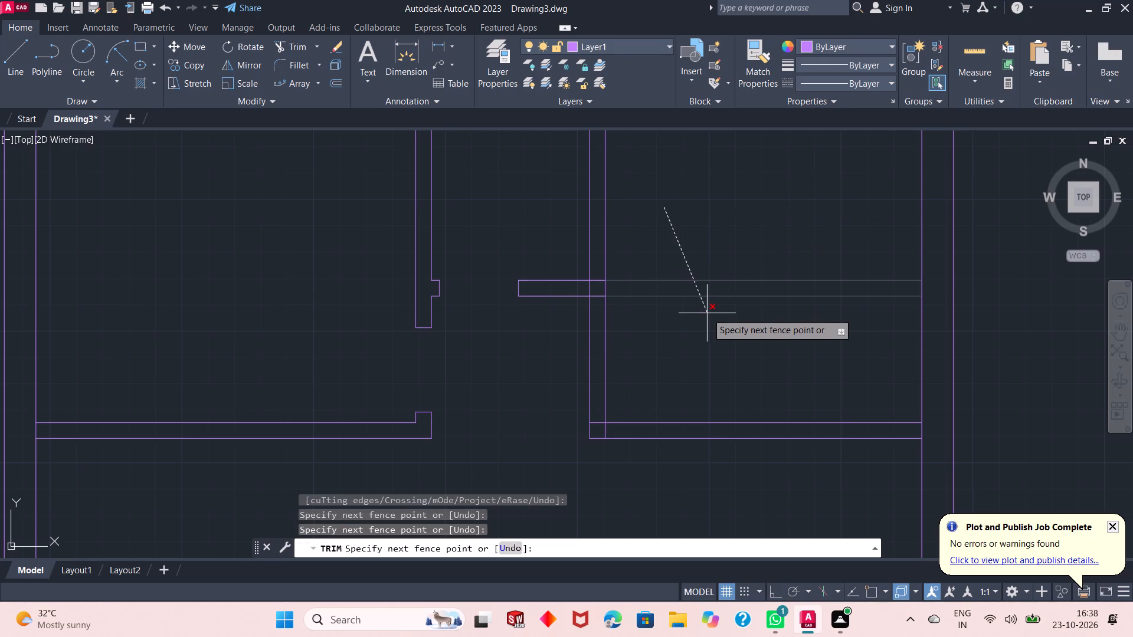
left_click(707, 313)
Trim the crossing lines where the middle horizontal partition meets the second vertical partition.
scroll(603, 271, "up", 2)
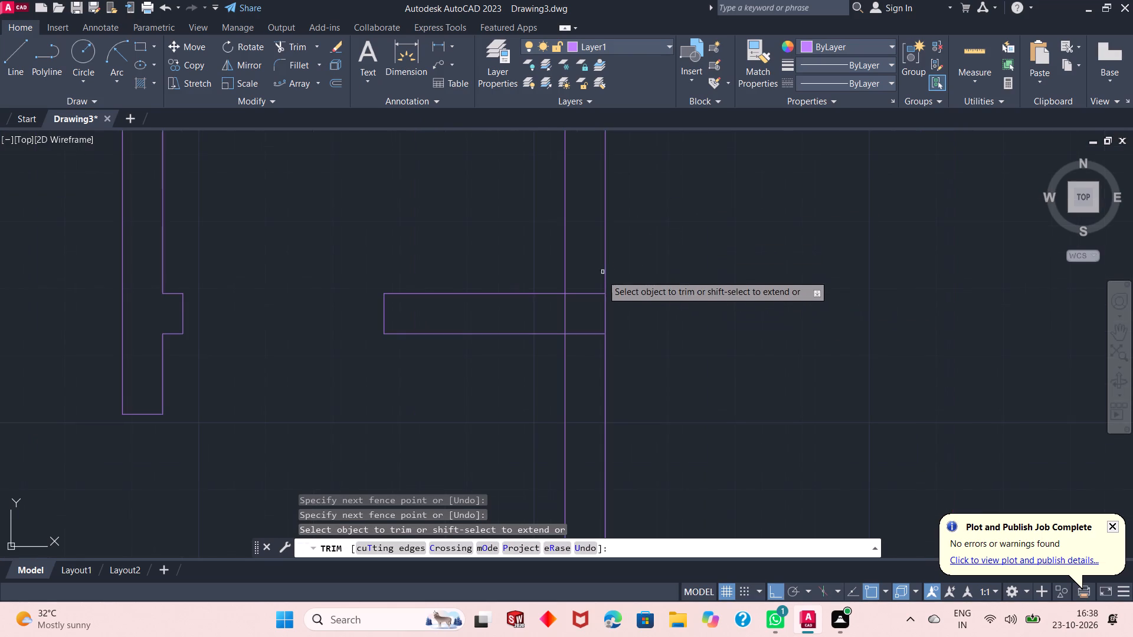
left_click_drag(585, 287, 584, 301)
left_click(588, 360)
left_click_drag(587, 353, 570, 326)
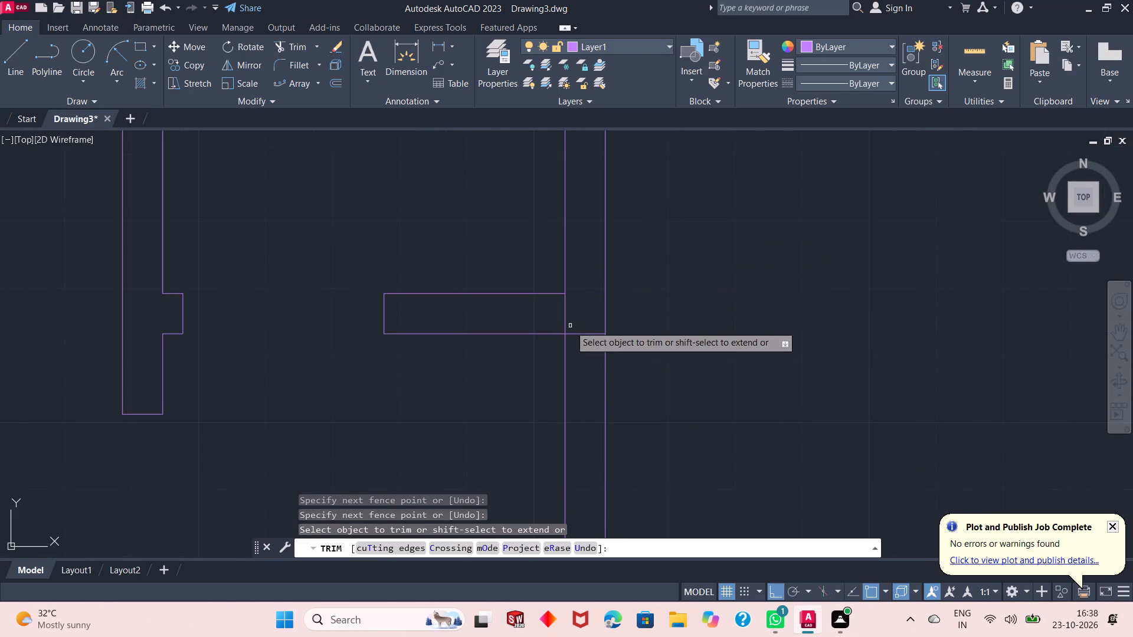
left_click_drag(570, 326, 566, 322)
left_click_drag(552, 308, 578, 353)
right_click(637, 289)
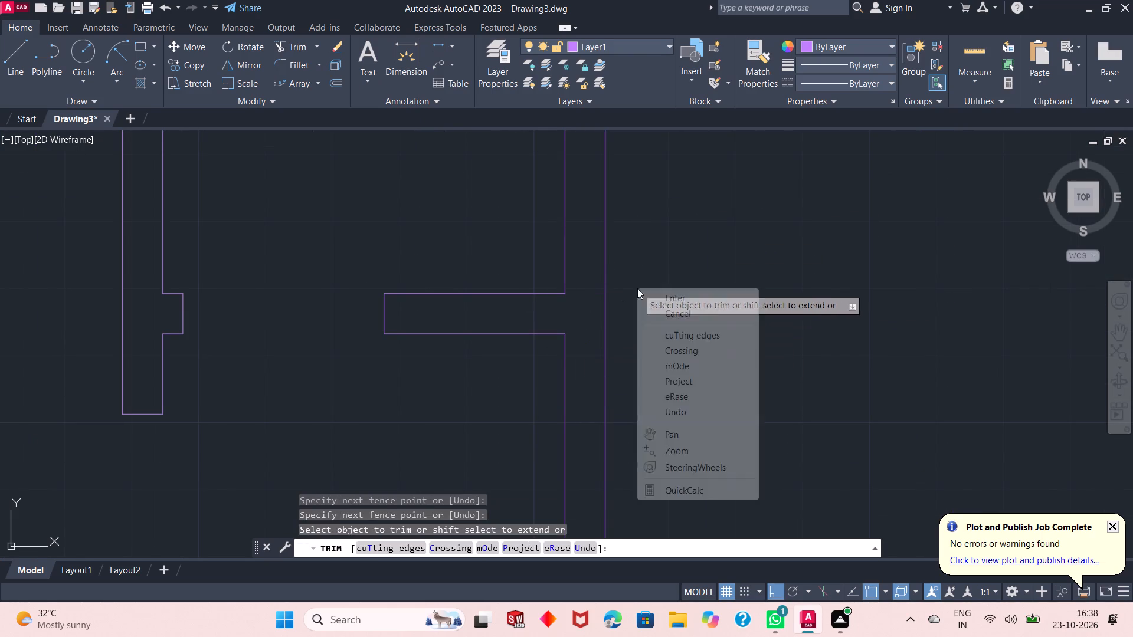
left_click(649, 290)
Draw a jamb line across the upper-right room's lower partition, 4" in from the inner corner with the second vertical partition.
scroll(621, 286, "down", 2)
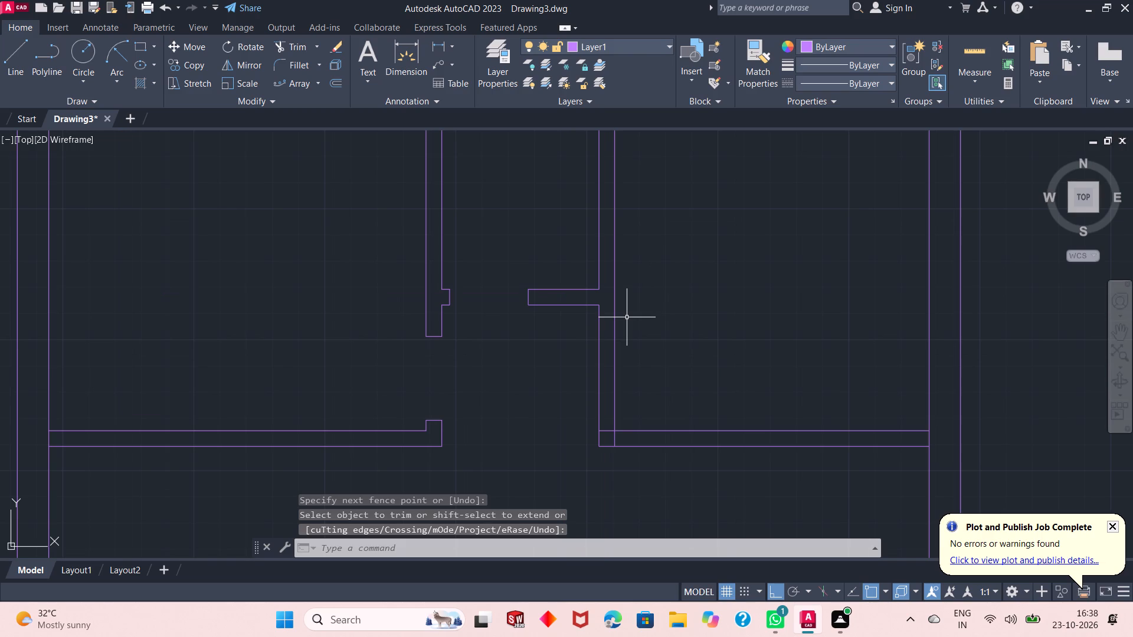
scroll(642, 342, "down", 1)
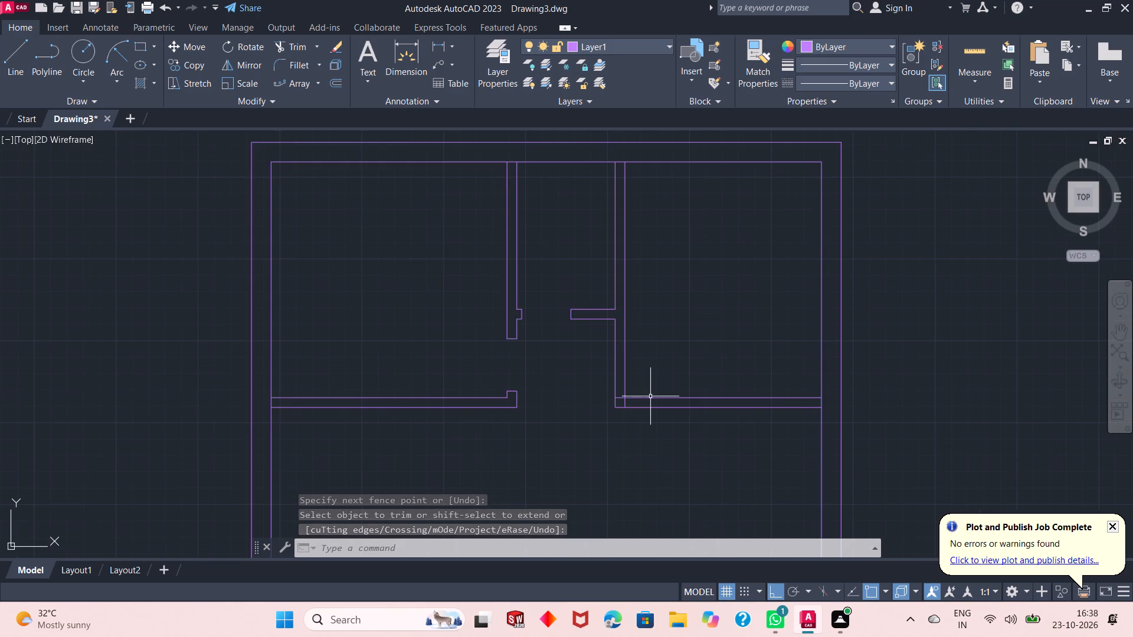
scroll(647, 404, "up", 1)
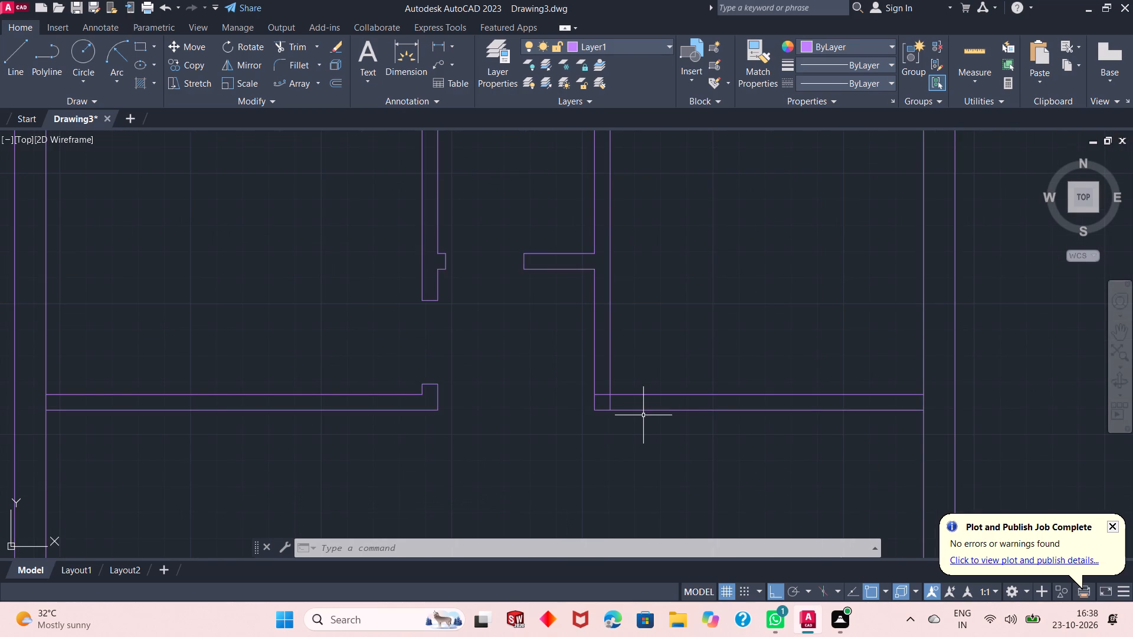
scroll(633, 416, "up", 1)
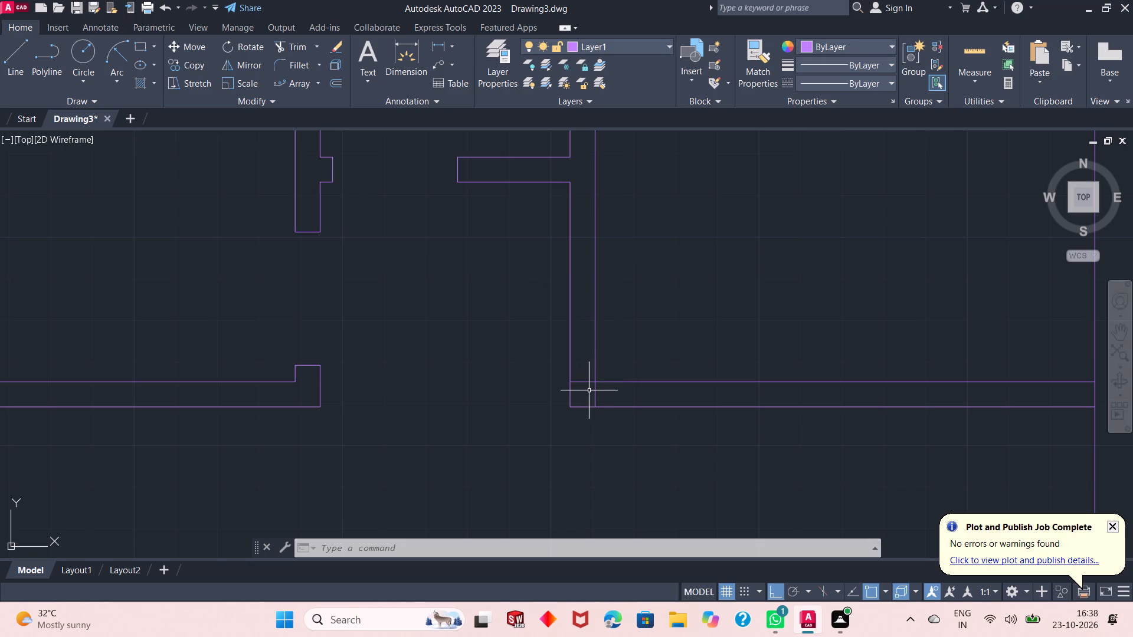
left_click(23, 48)
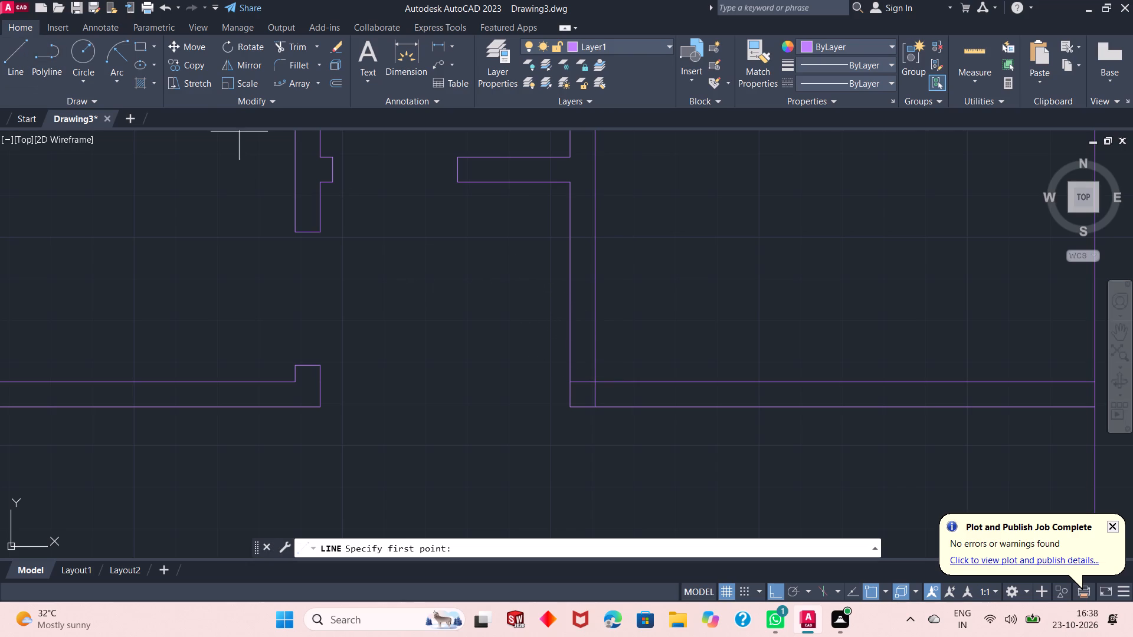
left_click(594, 380)
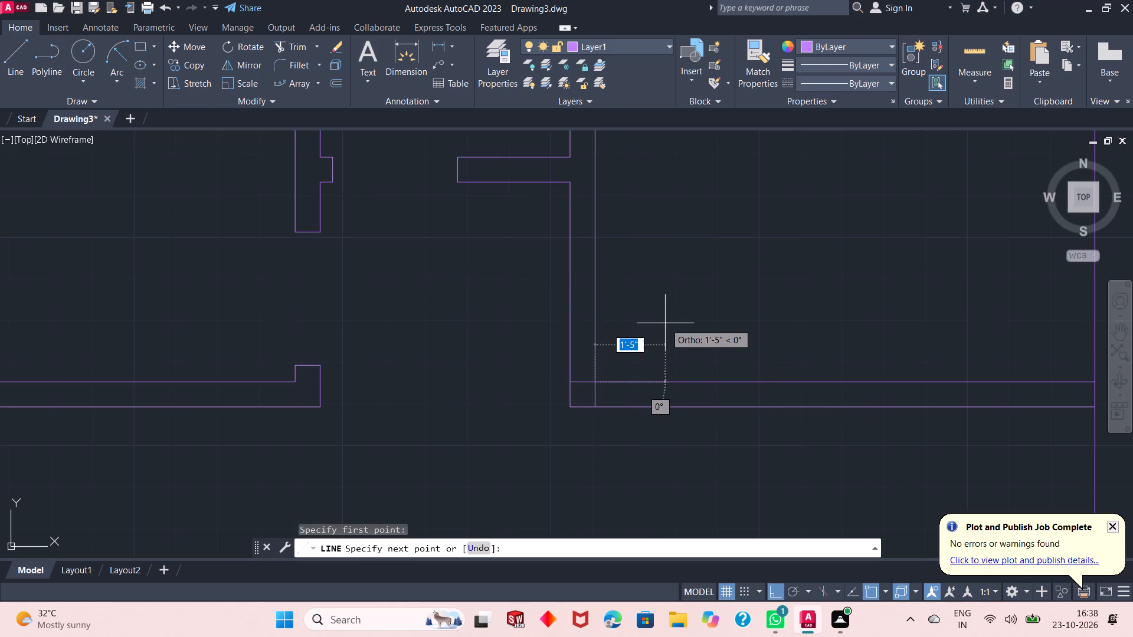
type("4\"")
key("Return")
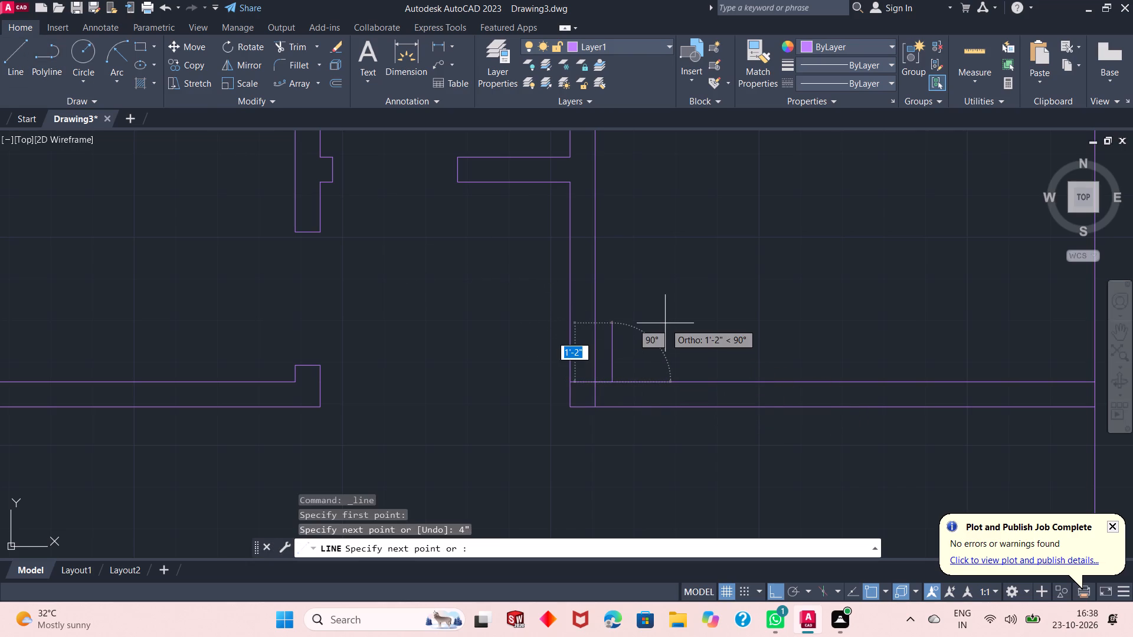
left_click(616, 404)
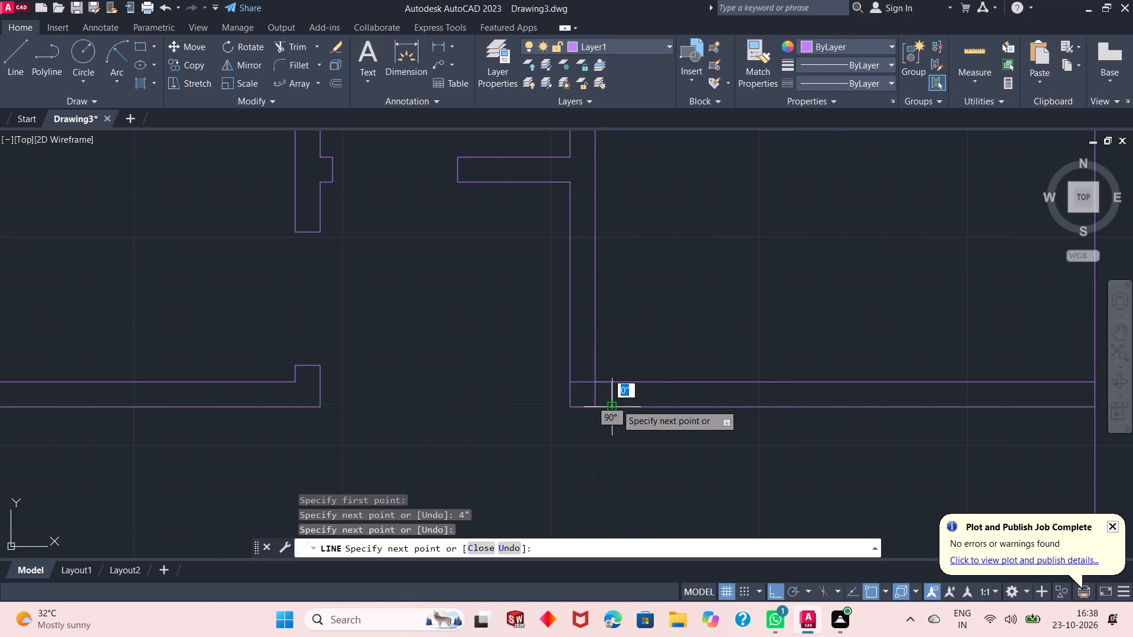
right_click(643, 331)
left_click(673, 343)
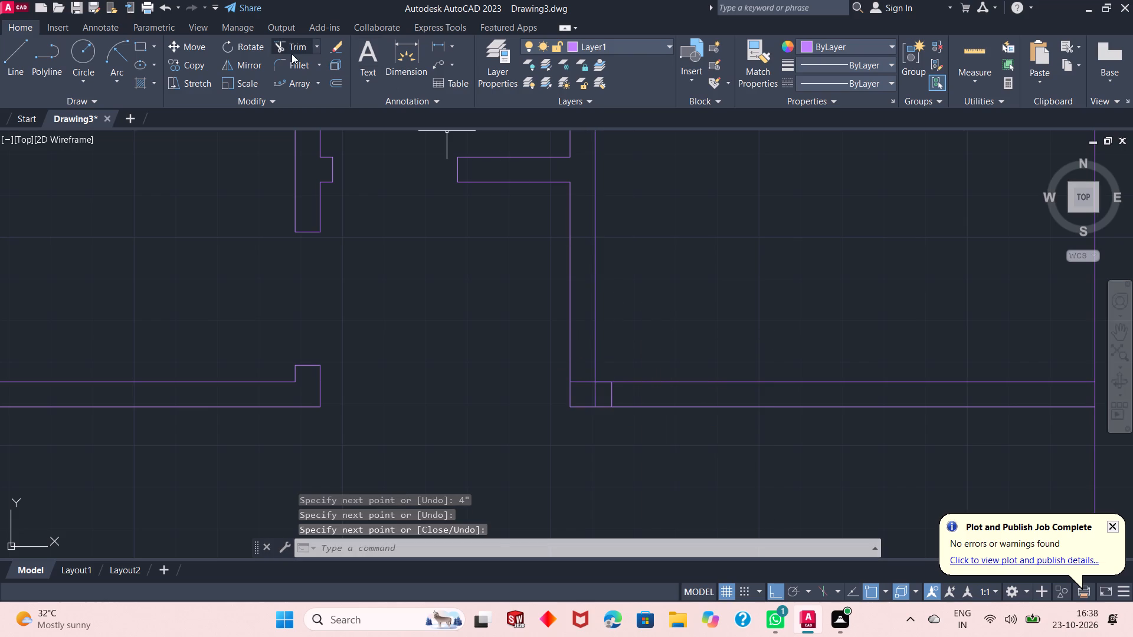
Trim the overlapping lines at the corner where the second vertical partition meets the upper-right room's lower partition.
left_click(291, 53)
left_click_drag(578, 368, 583, 391)
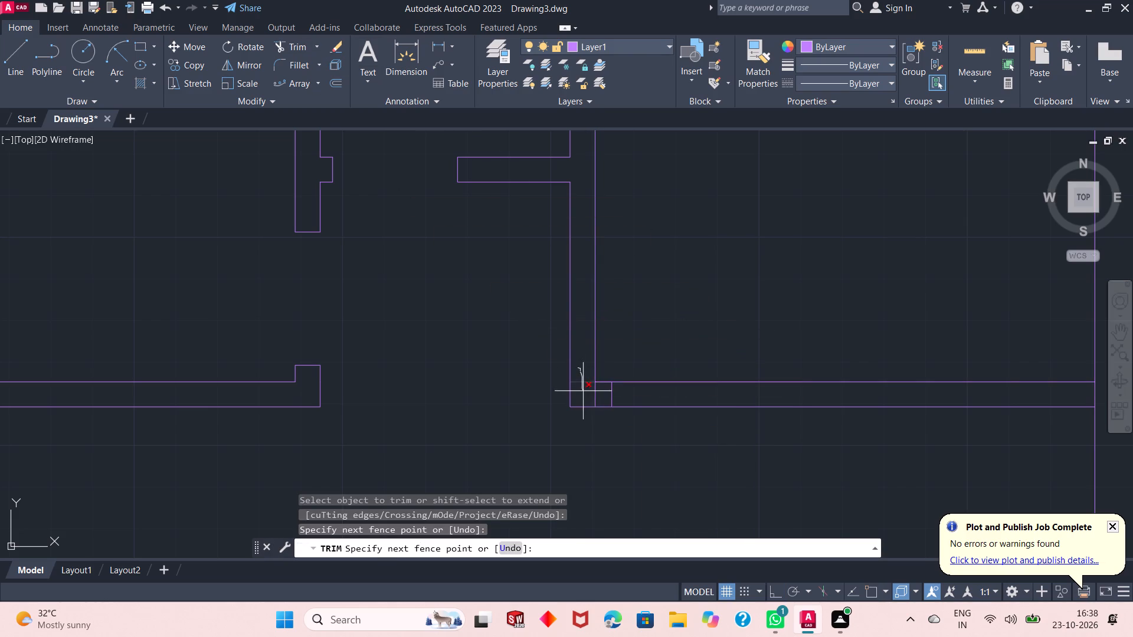
left_click_drag(583, 391, 597, 395)
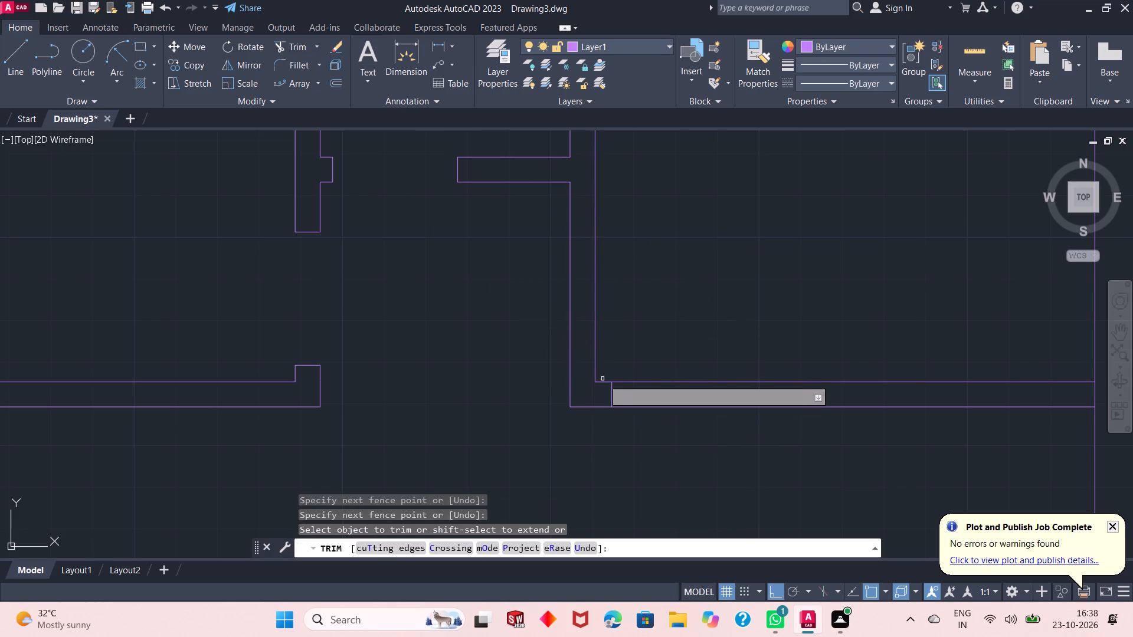
Trim the leftover line piece at the upper-right room's inner corner, between the second vertical partition and the jamb line.
left_click(604, 380)
right_click(654, 291)
left_click(678, 304)
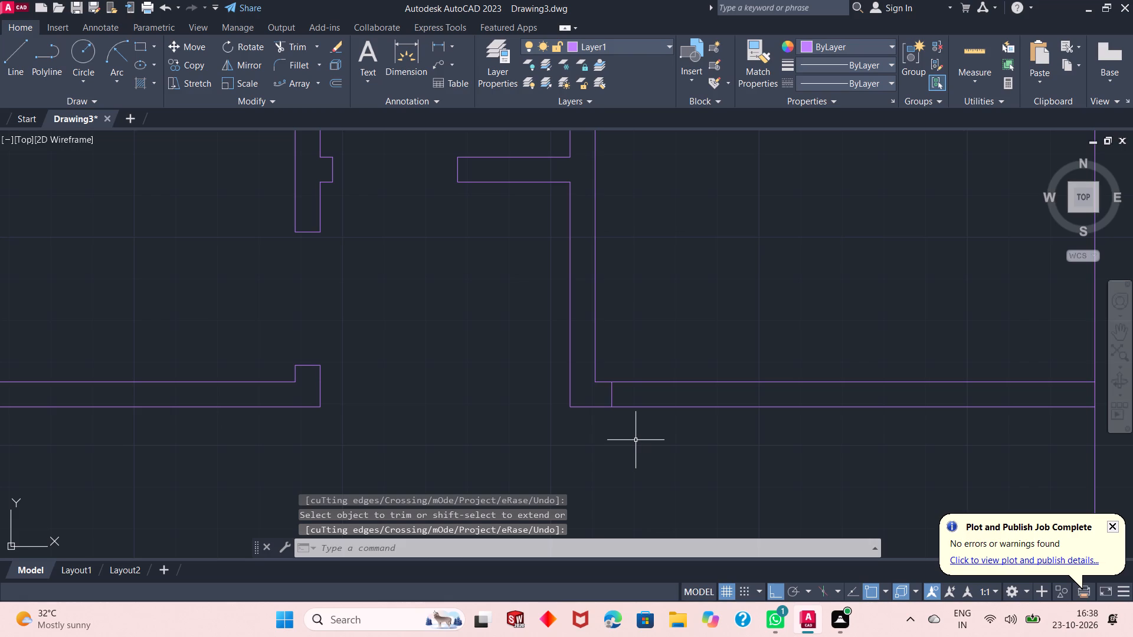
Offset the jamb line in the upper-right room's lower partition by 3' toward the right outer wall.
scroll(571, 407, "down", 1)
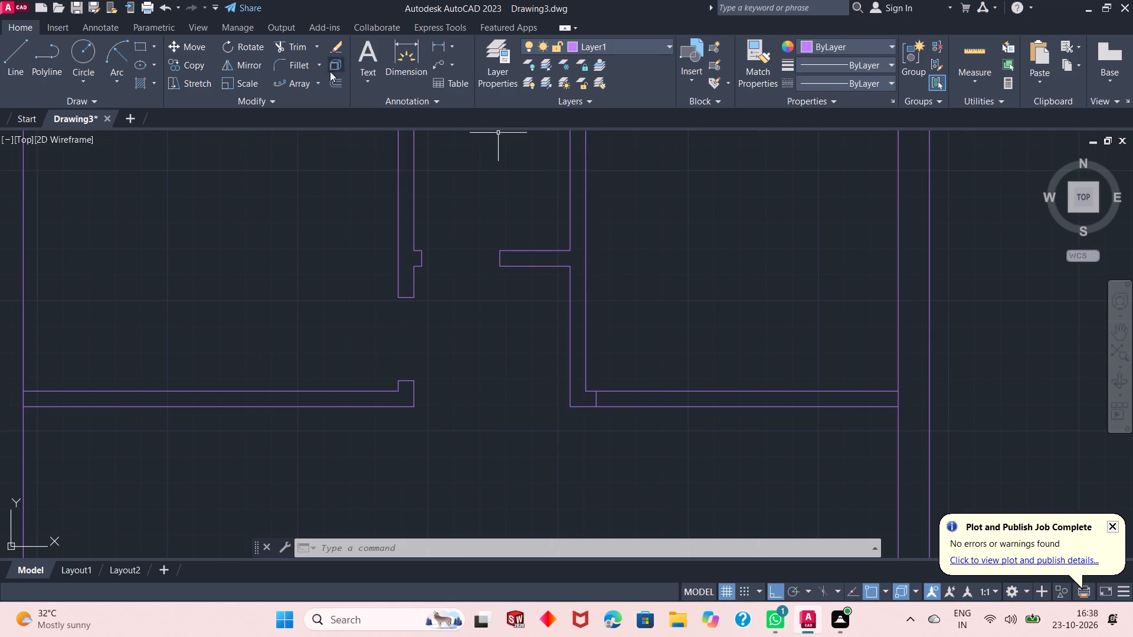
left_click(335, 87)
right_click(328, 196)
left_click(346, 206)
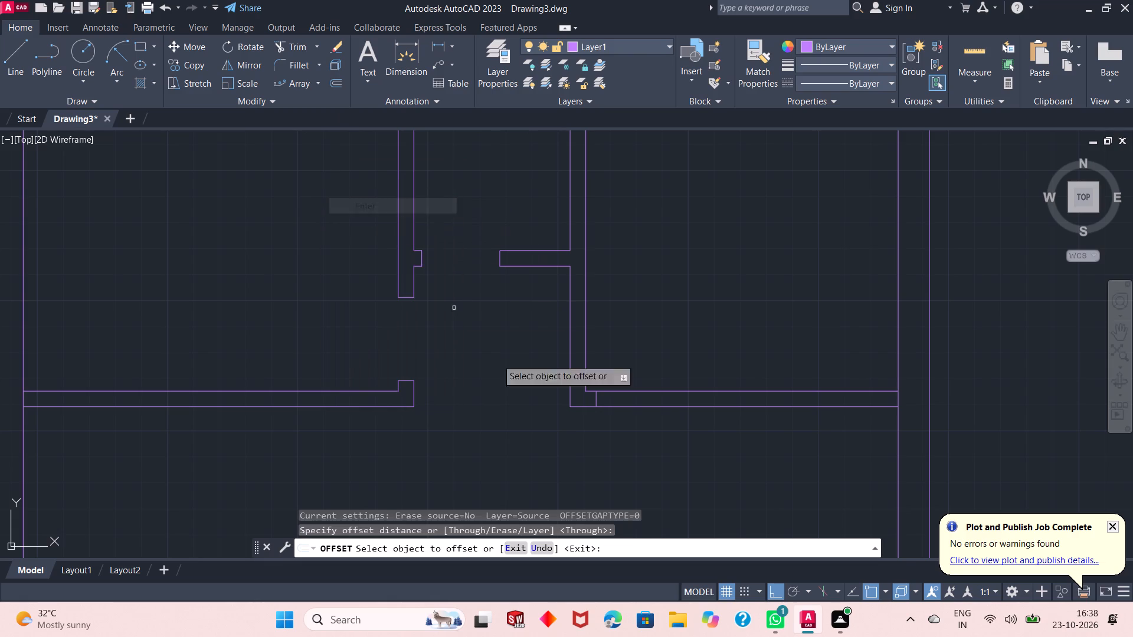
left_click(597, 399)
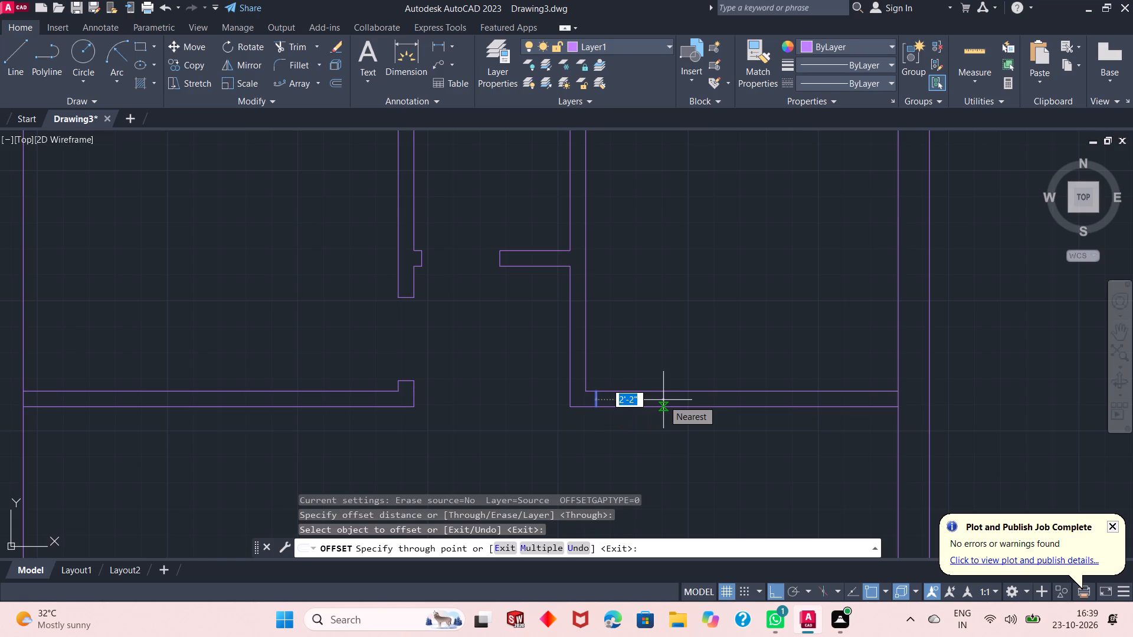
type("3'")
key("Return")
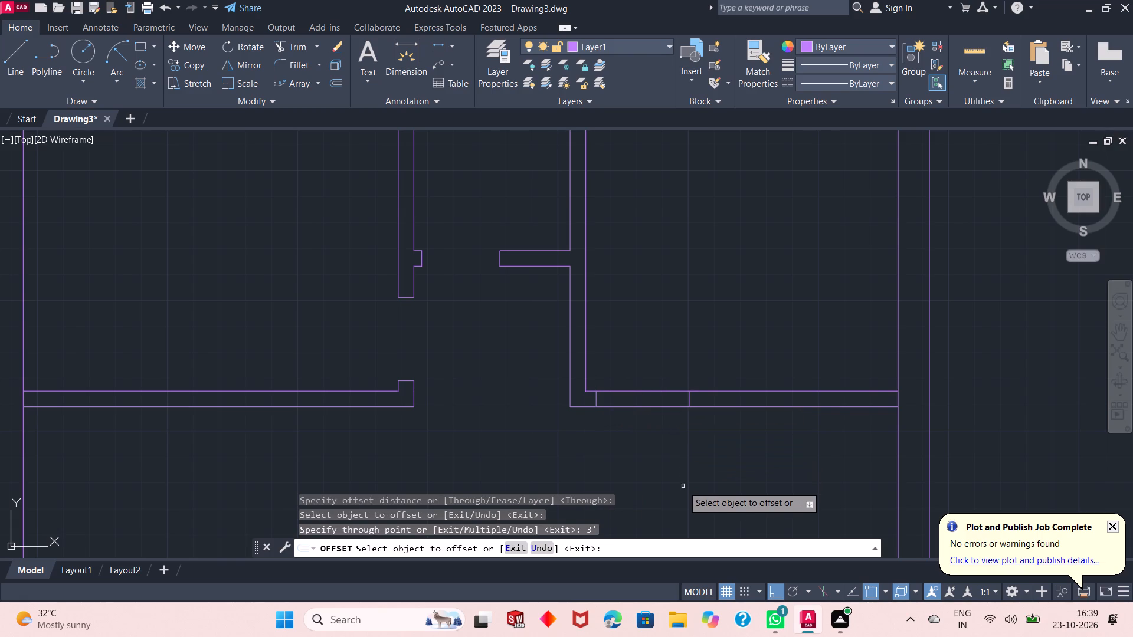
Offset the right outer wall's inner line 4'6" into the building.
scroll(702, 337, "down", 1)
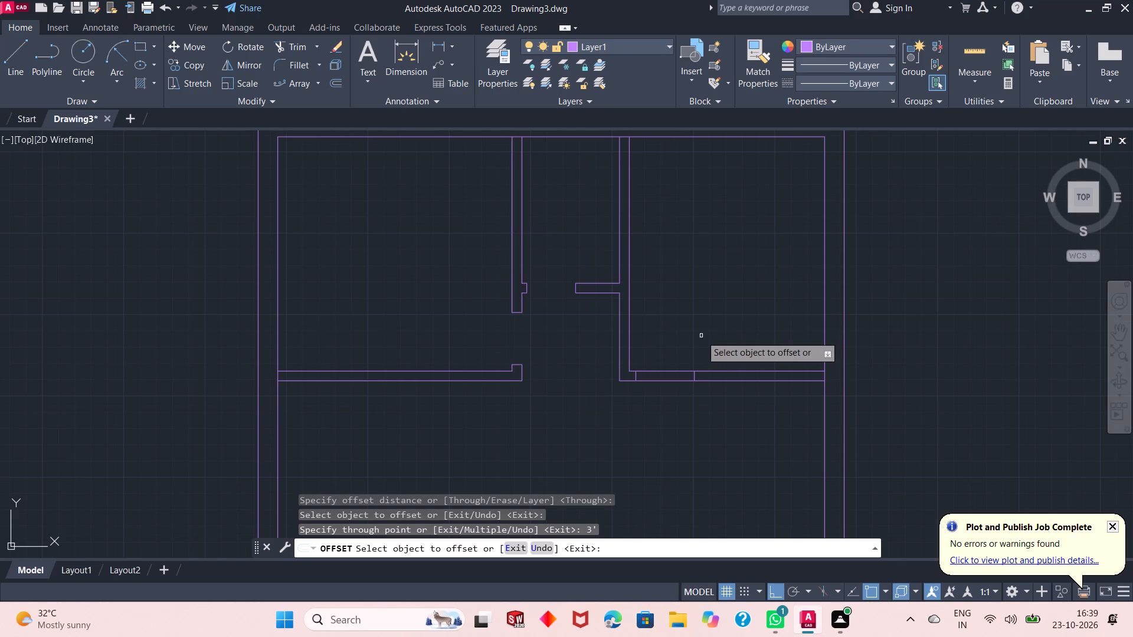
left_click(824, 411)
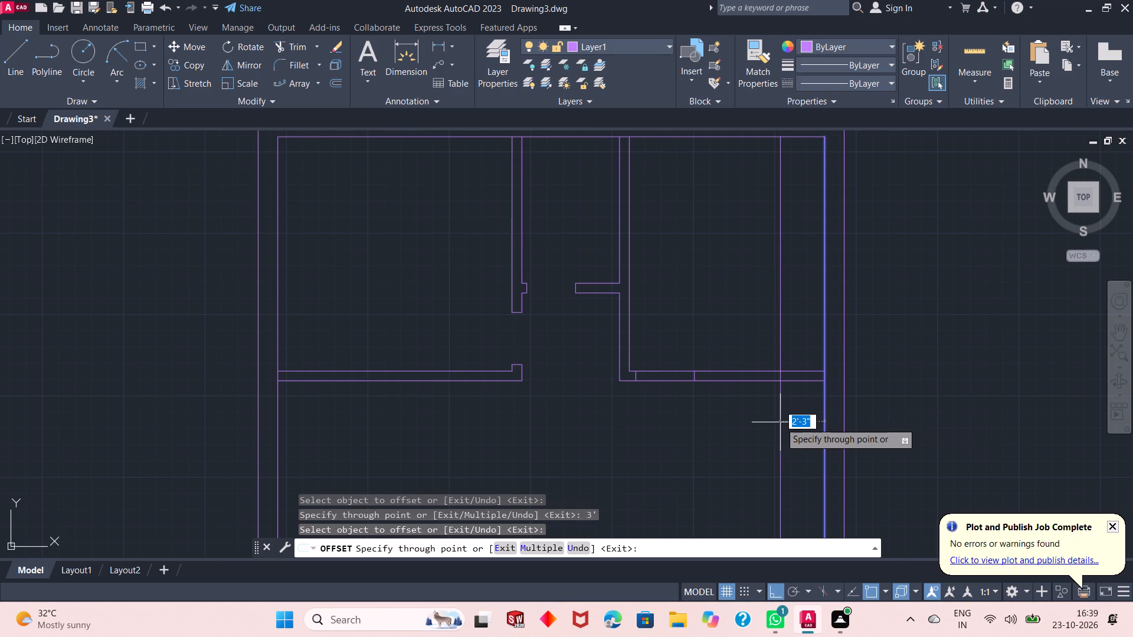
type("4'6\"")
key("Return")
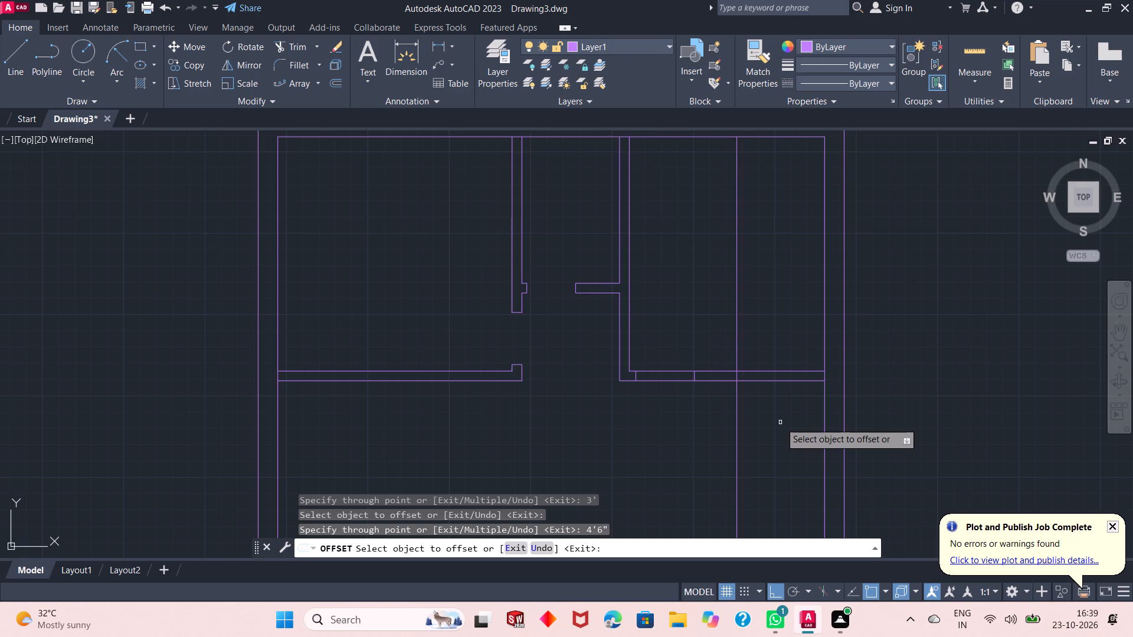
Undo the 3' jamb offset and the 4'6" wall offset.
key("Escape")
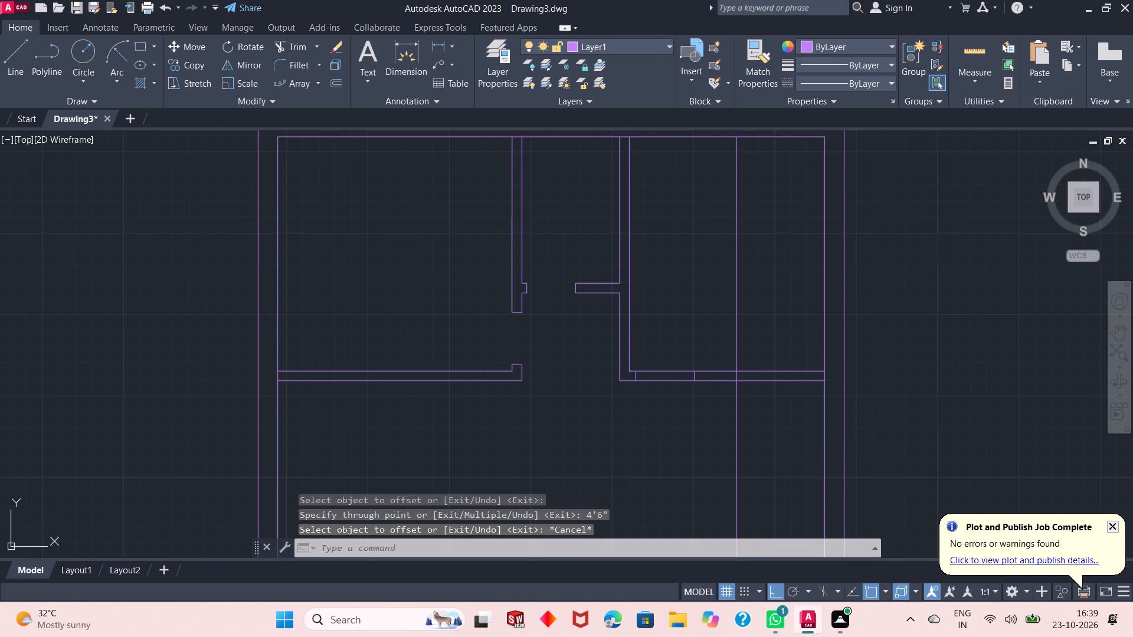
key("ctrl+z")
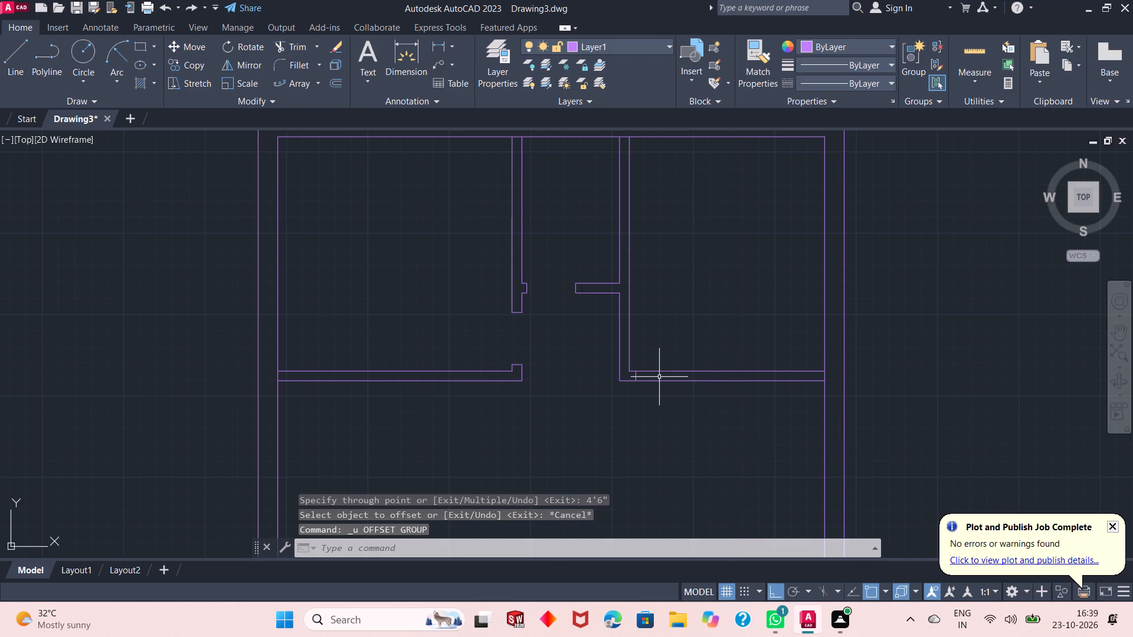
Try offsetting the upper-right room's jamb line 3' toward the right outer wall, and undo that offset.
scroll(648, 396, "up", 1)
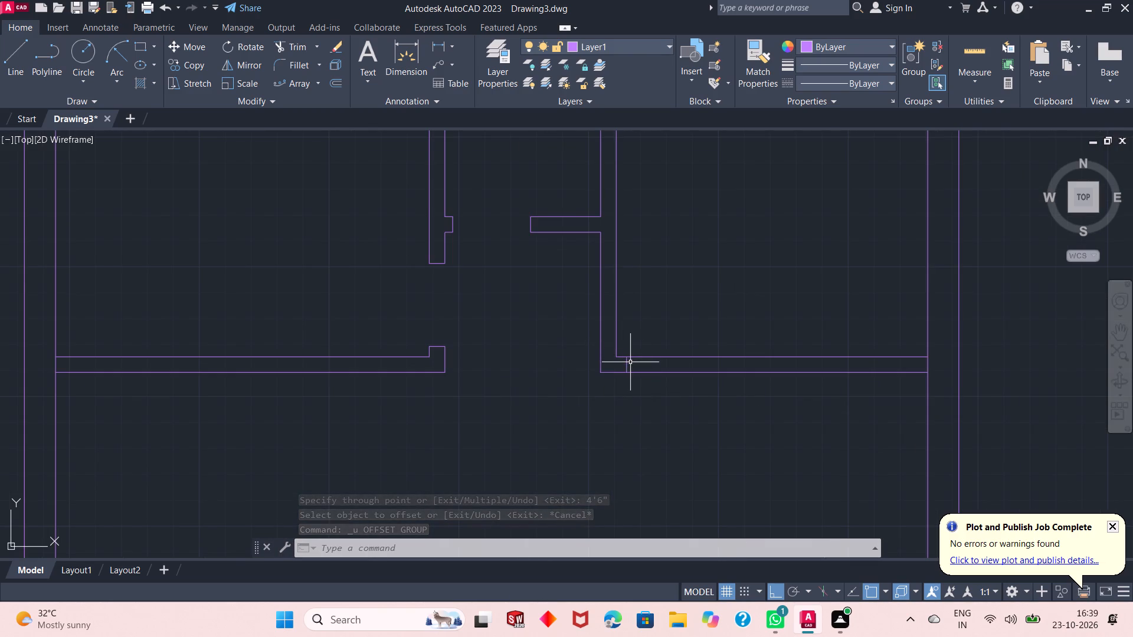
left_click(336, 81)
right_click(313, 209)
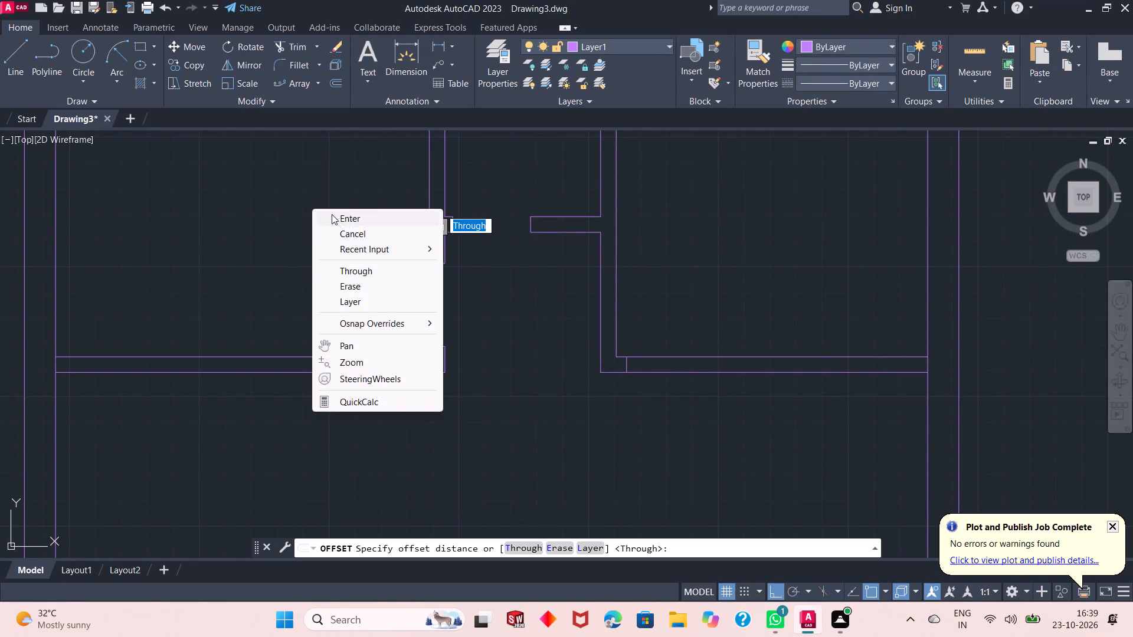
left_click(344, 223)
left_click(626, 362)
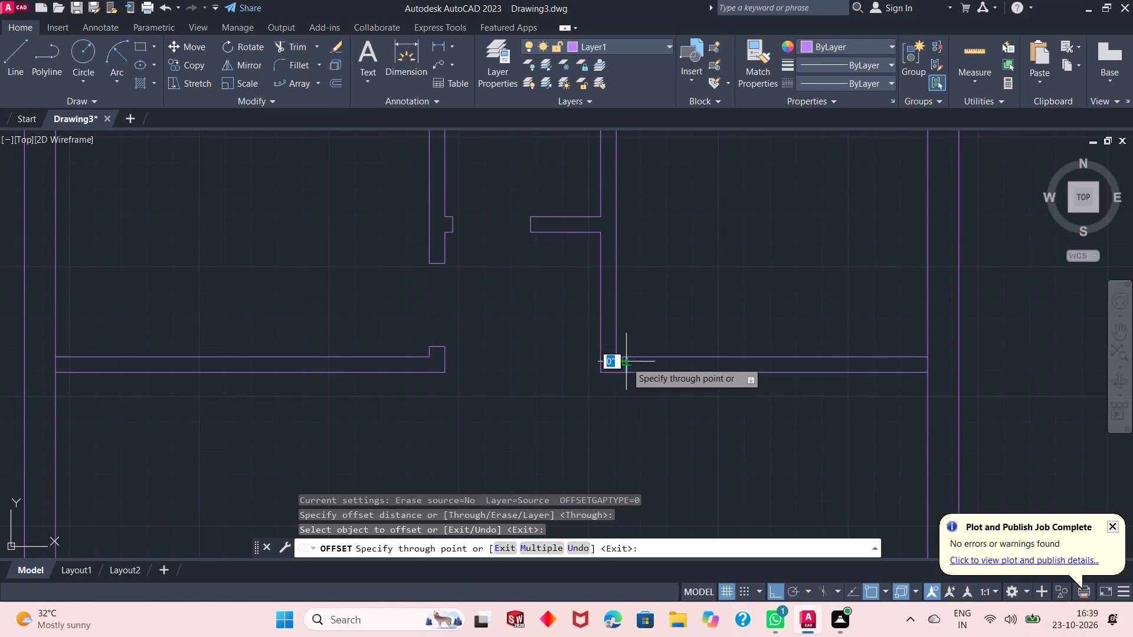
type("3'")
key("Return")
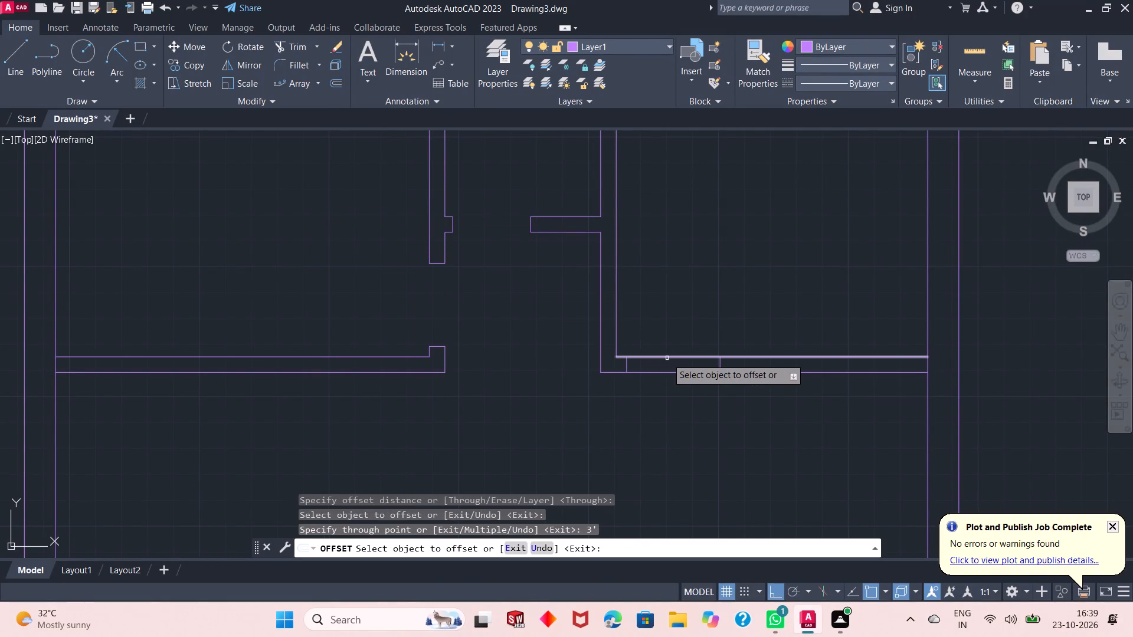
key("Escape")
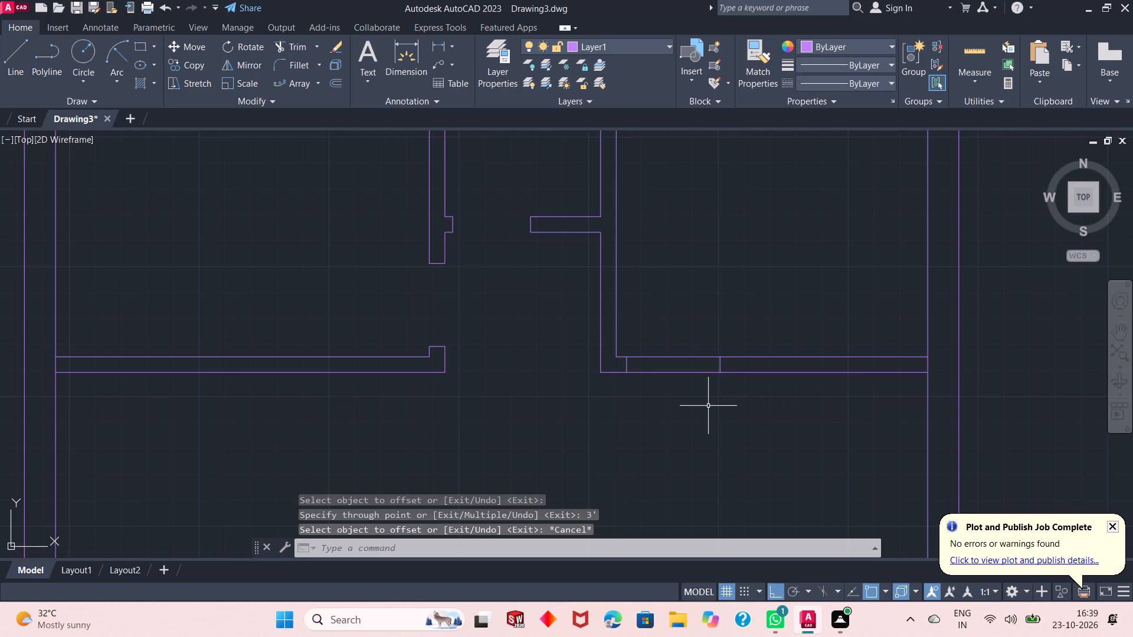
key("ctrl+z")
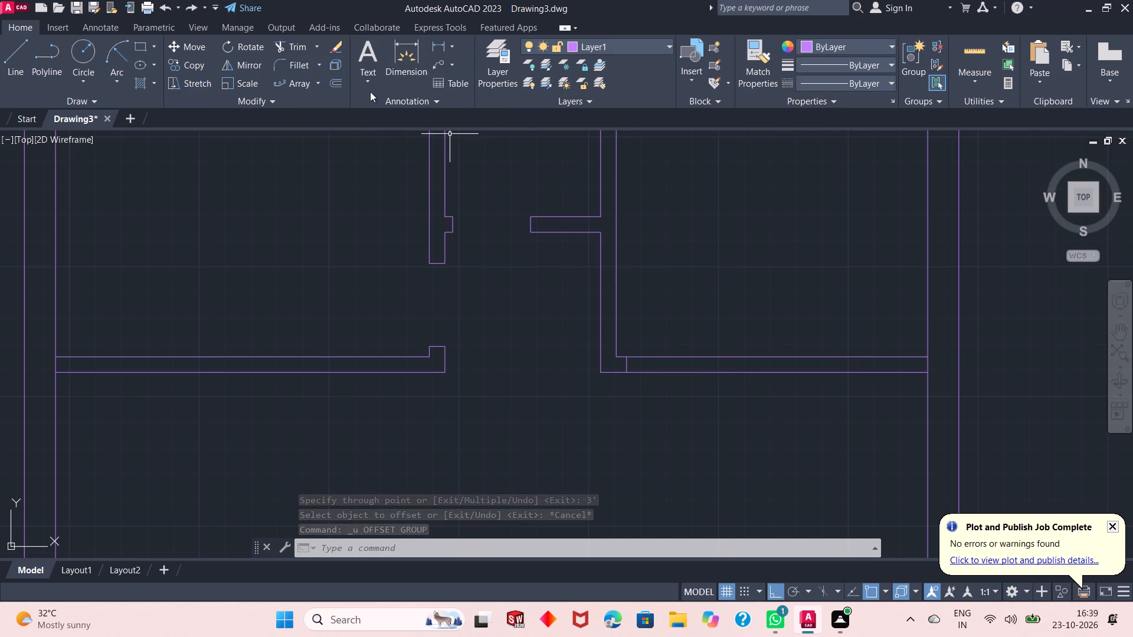
Offset the jamb line in the upper-right room's lower partition by 2'8" toward the right outer wall.
left_click(337, 86)
right_click(319, 182)
left_click(350, 191)
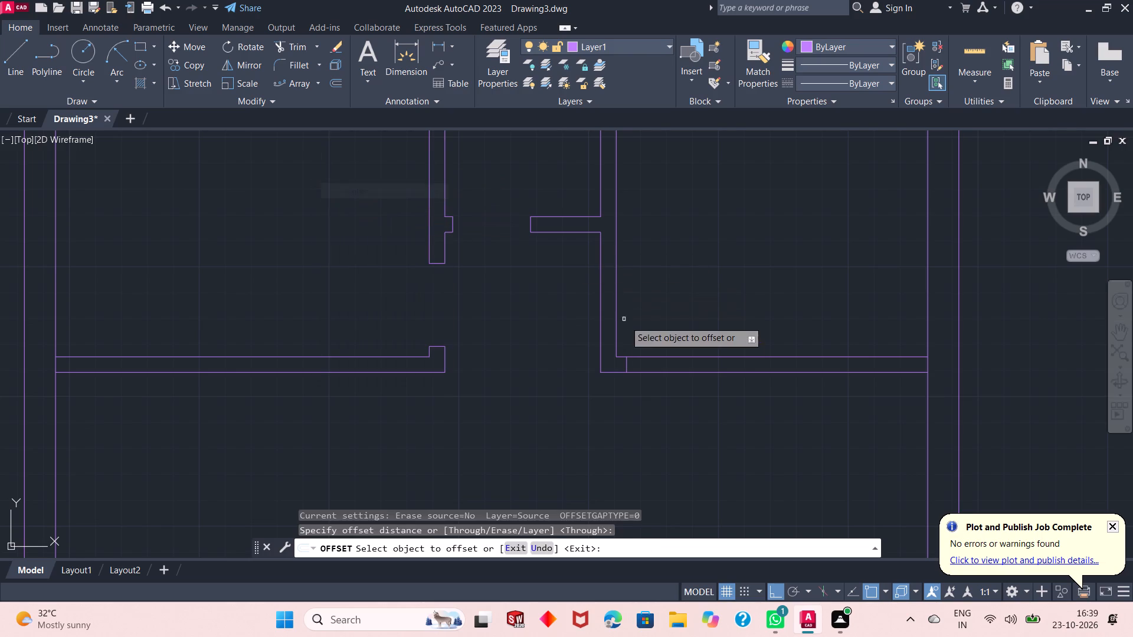
left_click(626, 366)
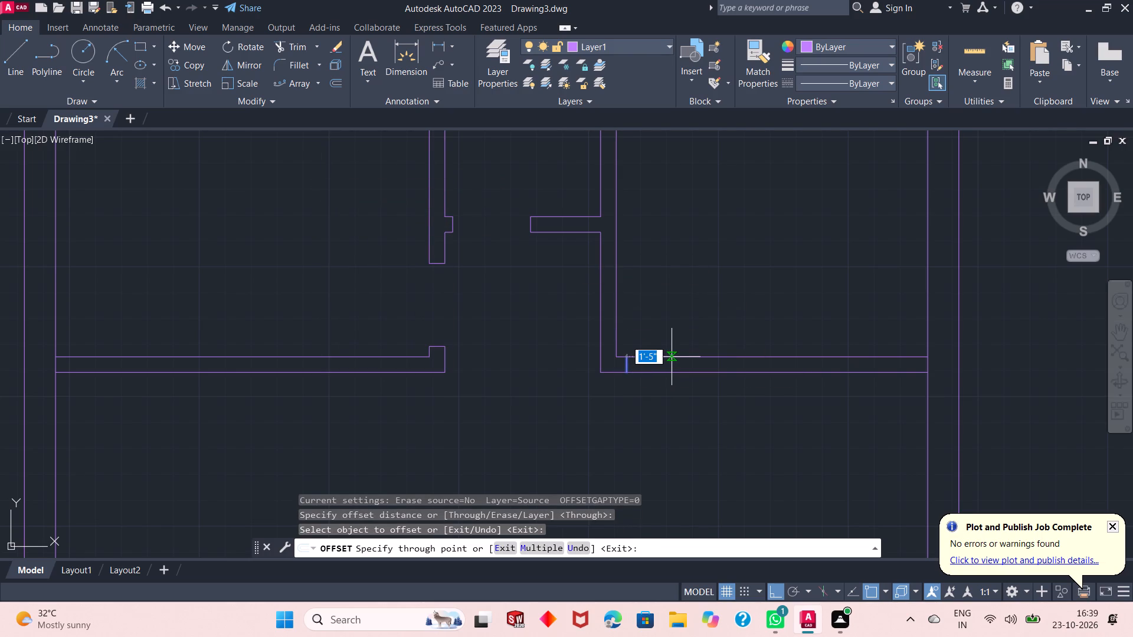
key("2")
type("'8\"")
key("Return")
right_click(710, 307)
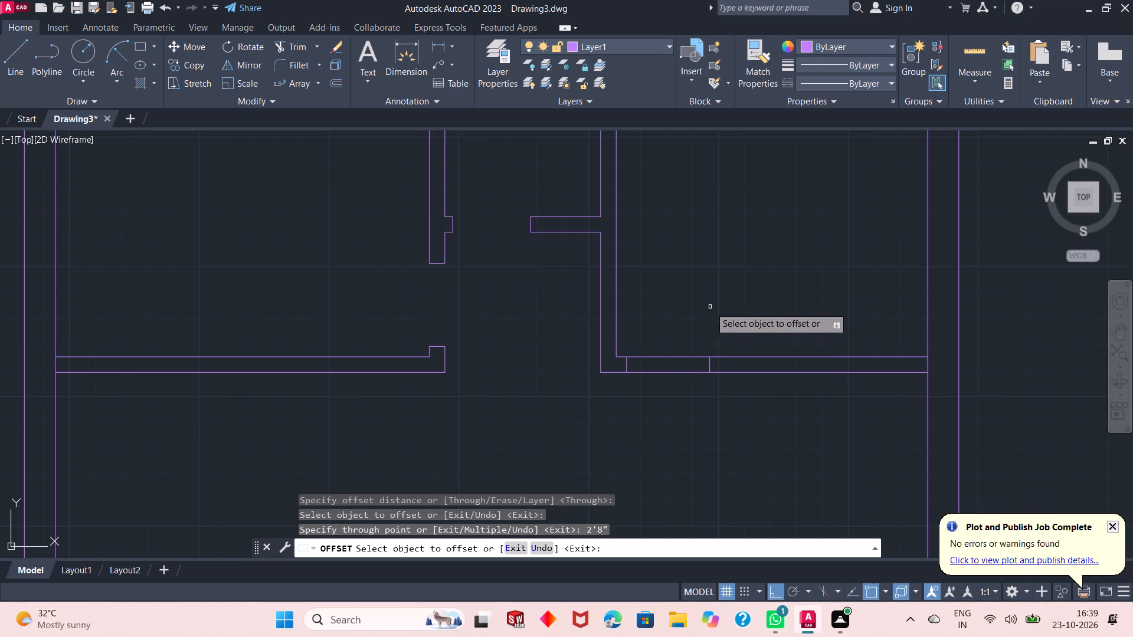
left_click(730, 313)
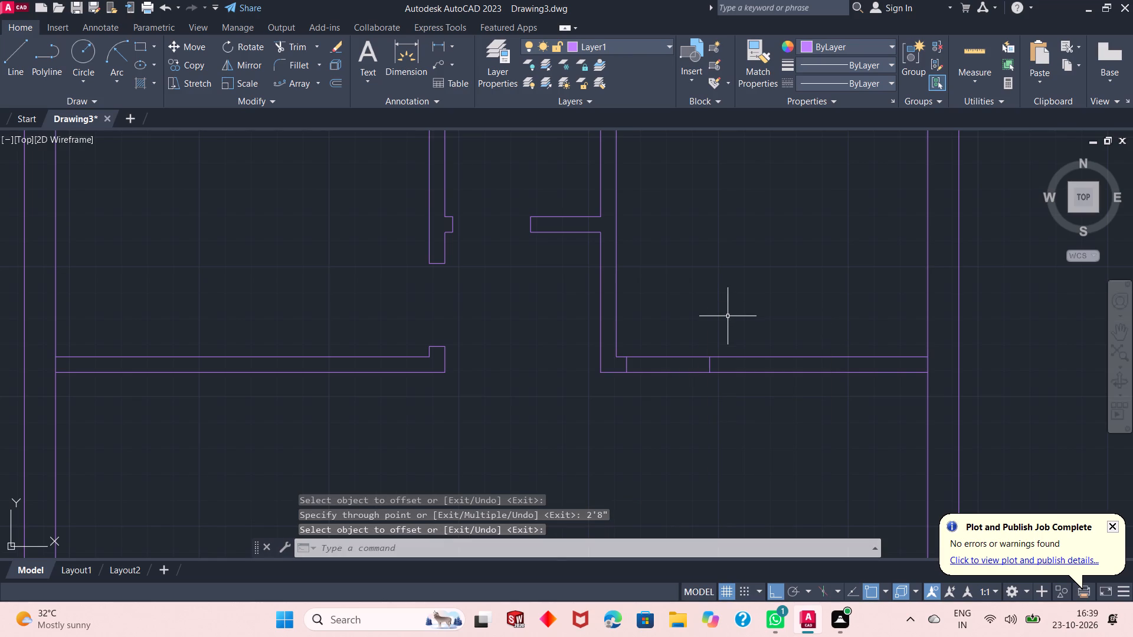
Trim both partition lines between the two jamb lines to open the upper-right room's doorway.
left_click(279, 42)
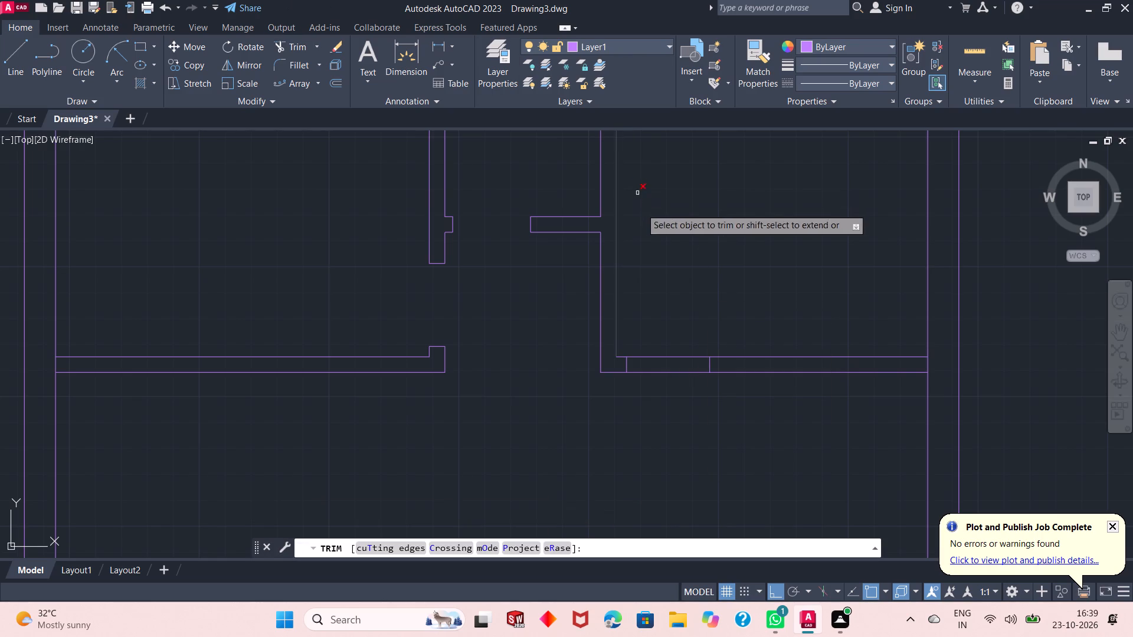
left_click_drag(666, 334, 677, 400)
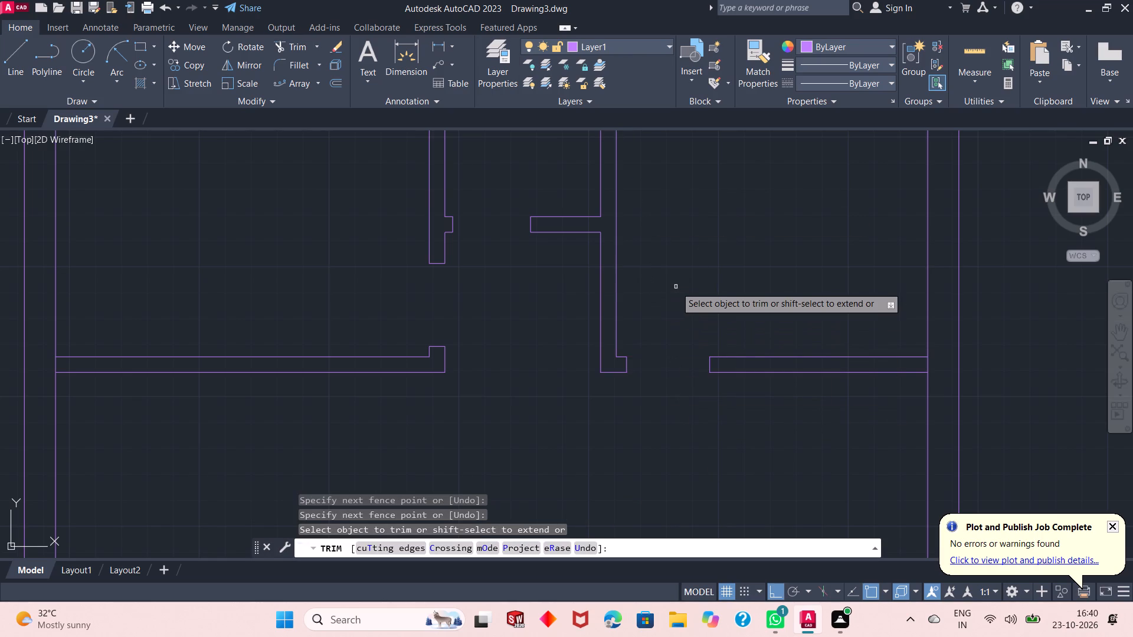
right_click(676, 287)
left_click(685, 290)
Offset the right outer wall's inner line 4'6" into the building.
scroll(621, 321, "up", 1)
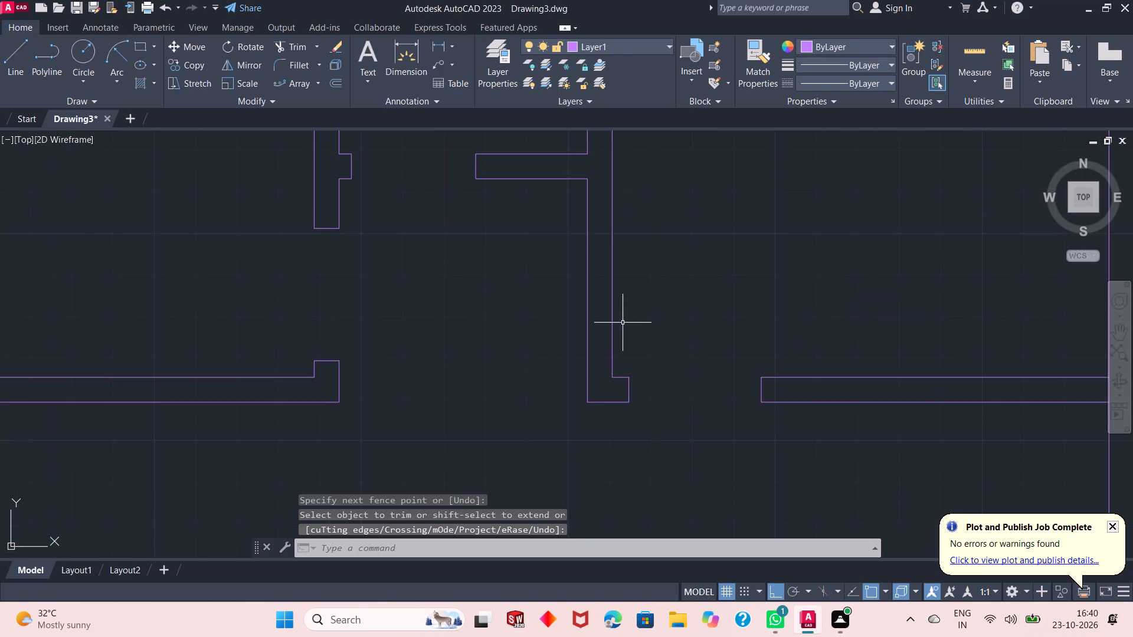
scroll(600, 281, "down", 3)
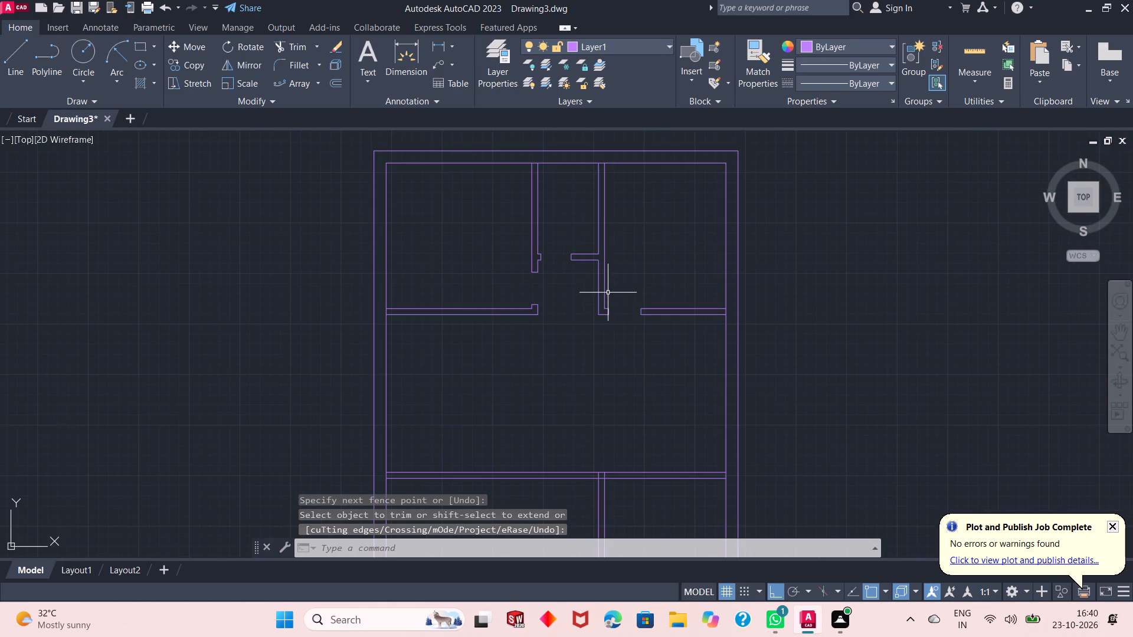
scroll(606, 249, "down", 1)
scroll(610, 315, "up", 1)
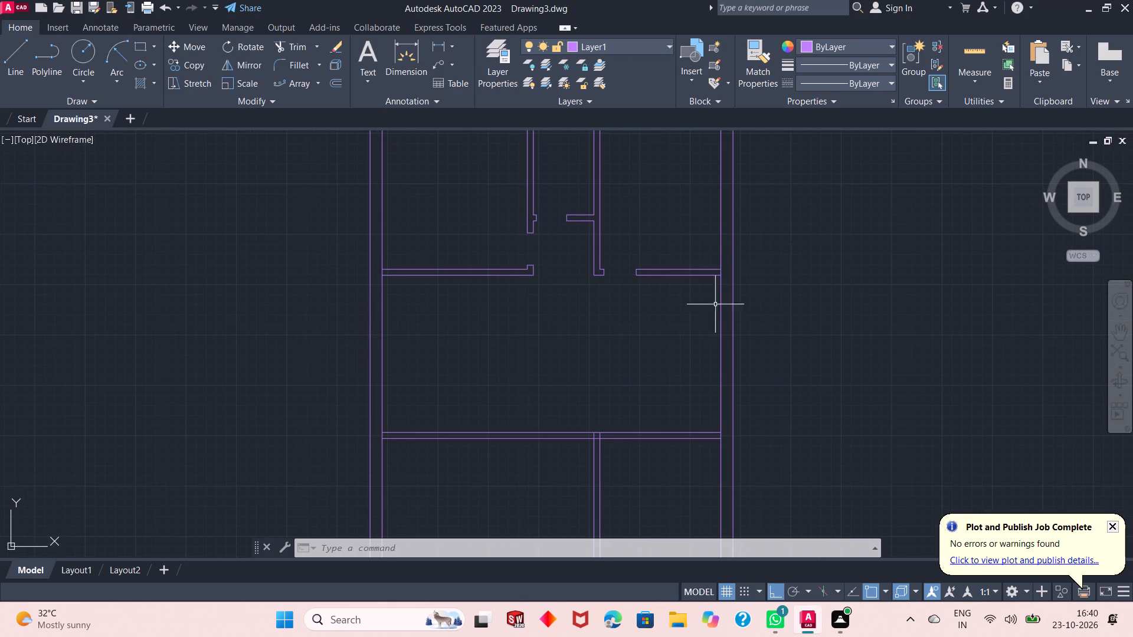
scroll(674, 365, "up", 1)
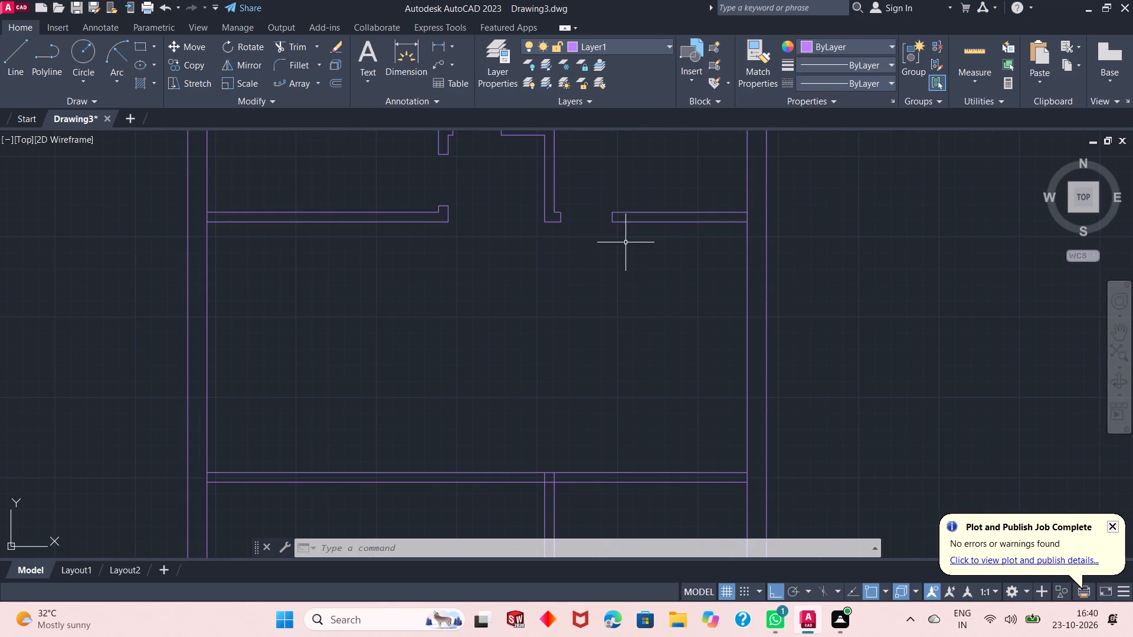
scroll(625, 241, "down", 1)
scroll(626, 287, "up", 1)
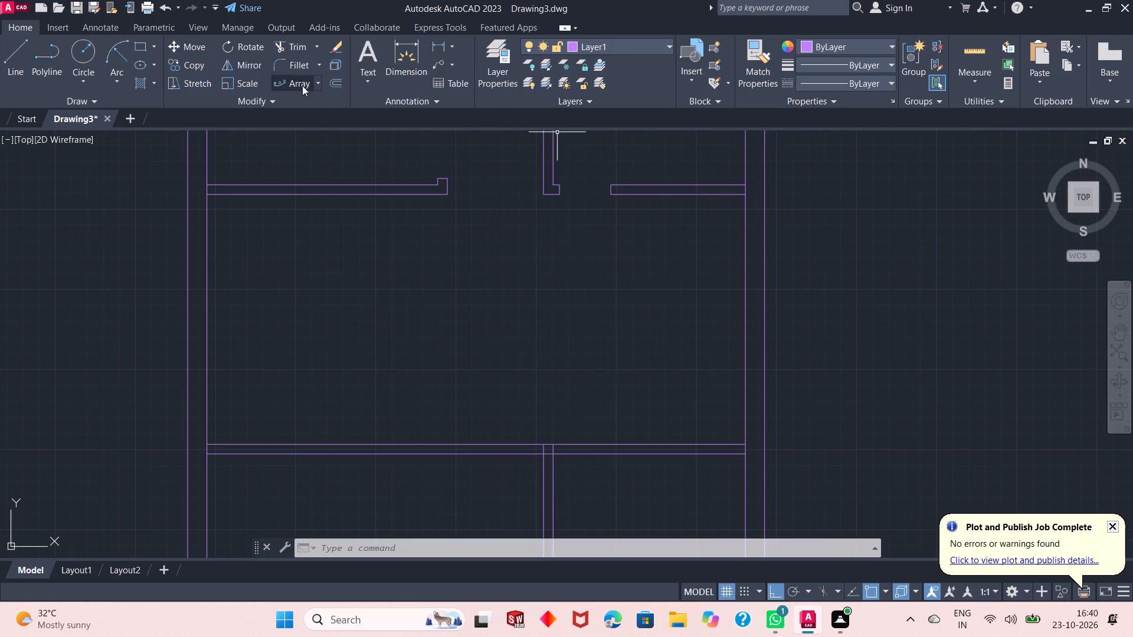
left_click(334, 80)
right_click(384, 223)
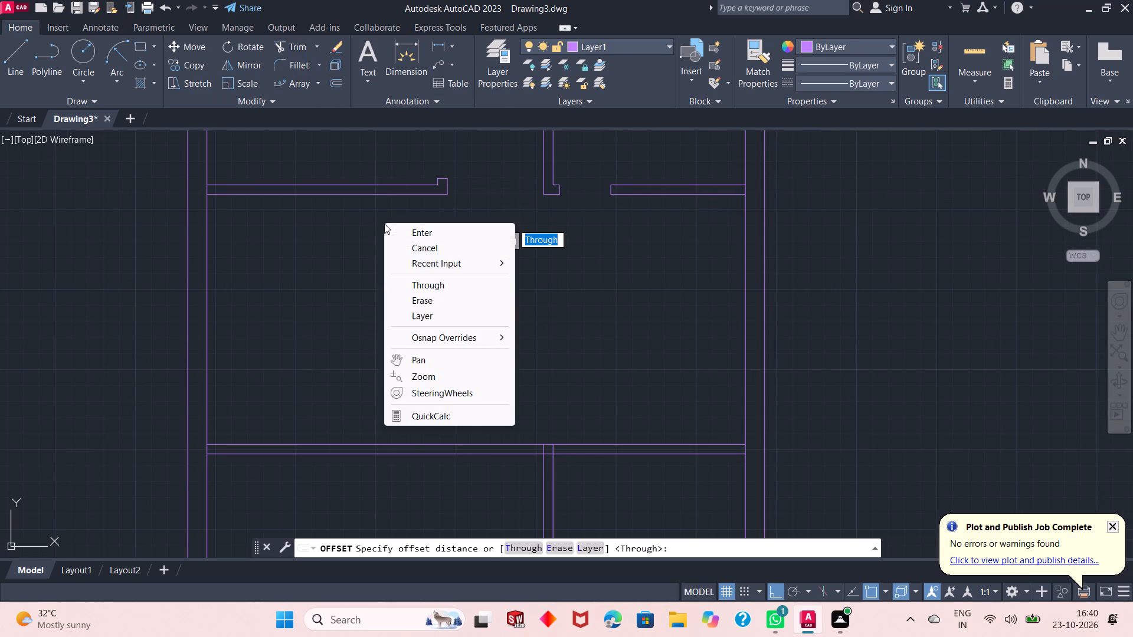
left_click(414, 235)
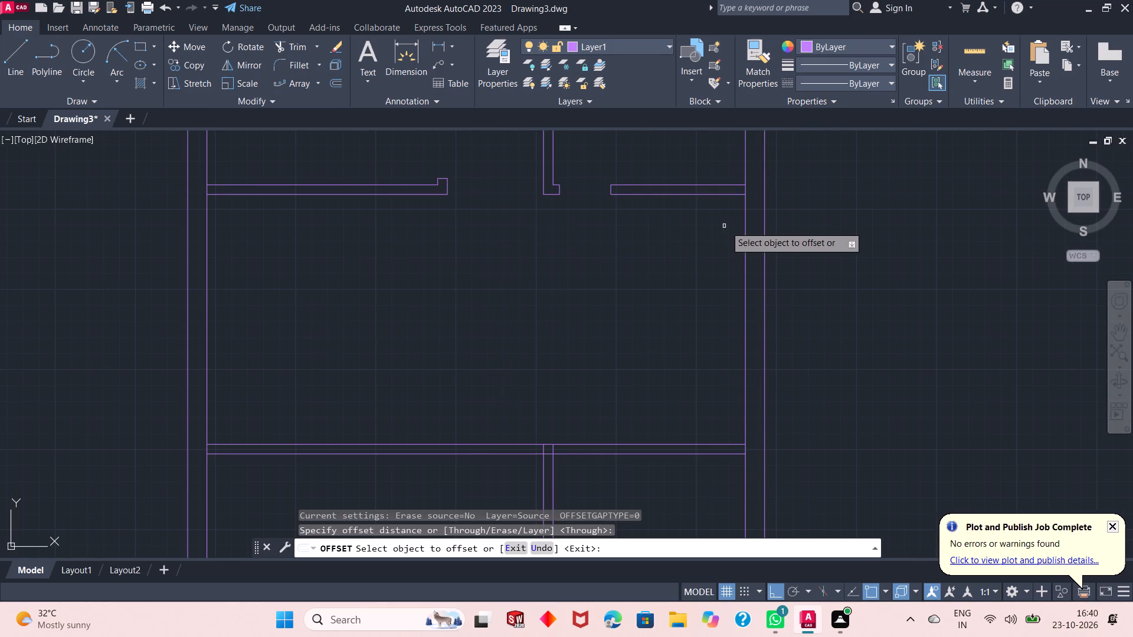
left_click(746, 216)
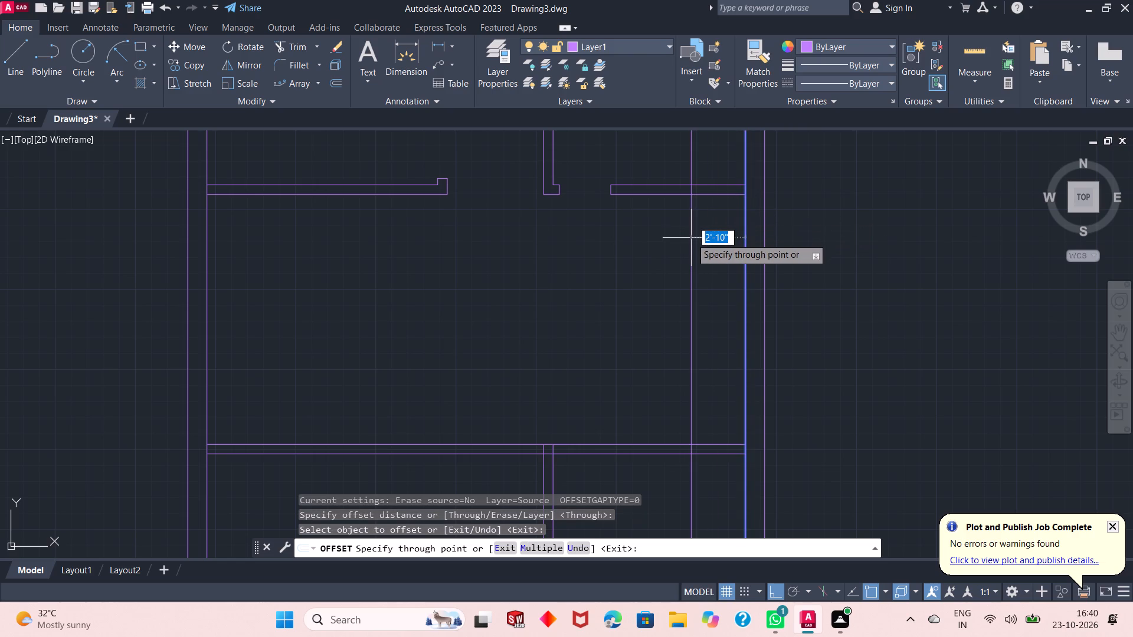
type("4'6")
key("shift+quotedbl")
key("Return")
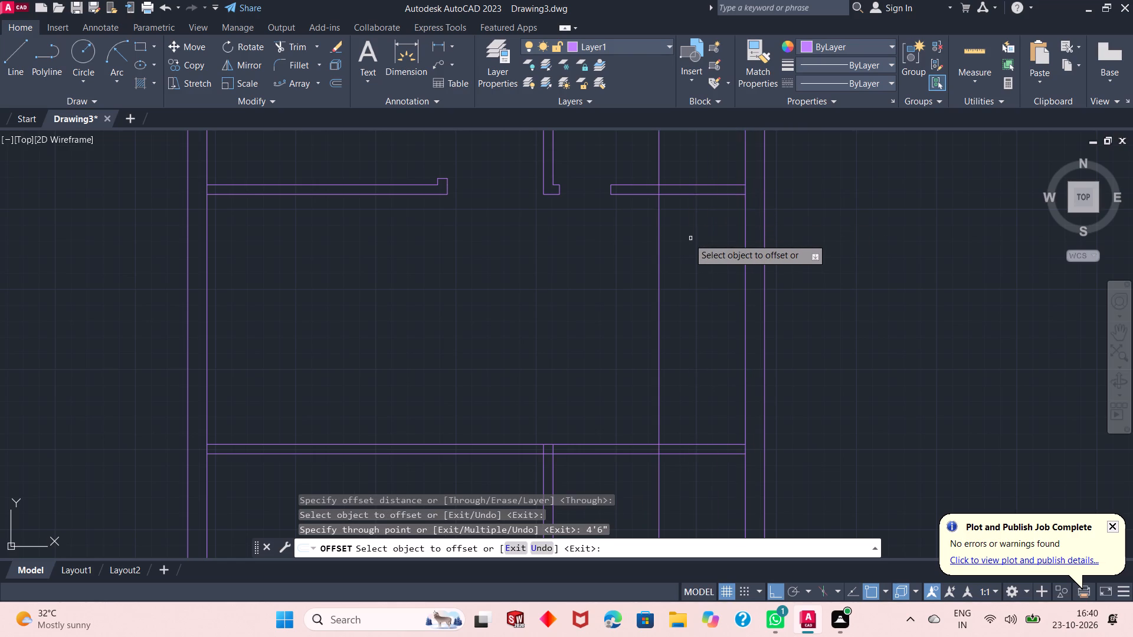
Offset the new vertical line 6" away from the right outer wall to form a partition.
left_click(660, 264)
type("6\"")
key("Return")
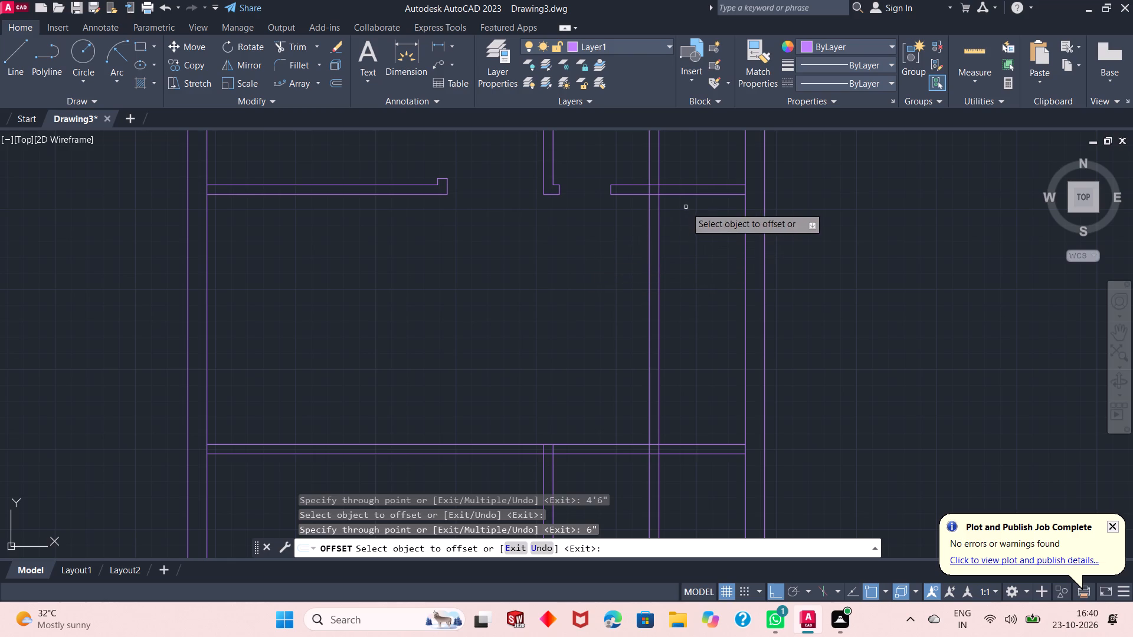
left_click(699, 193)
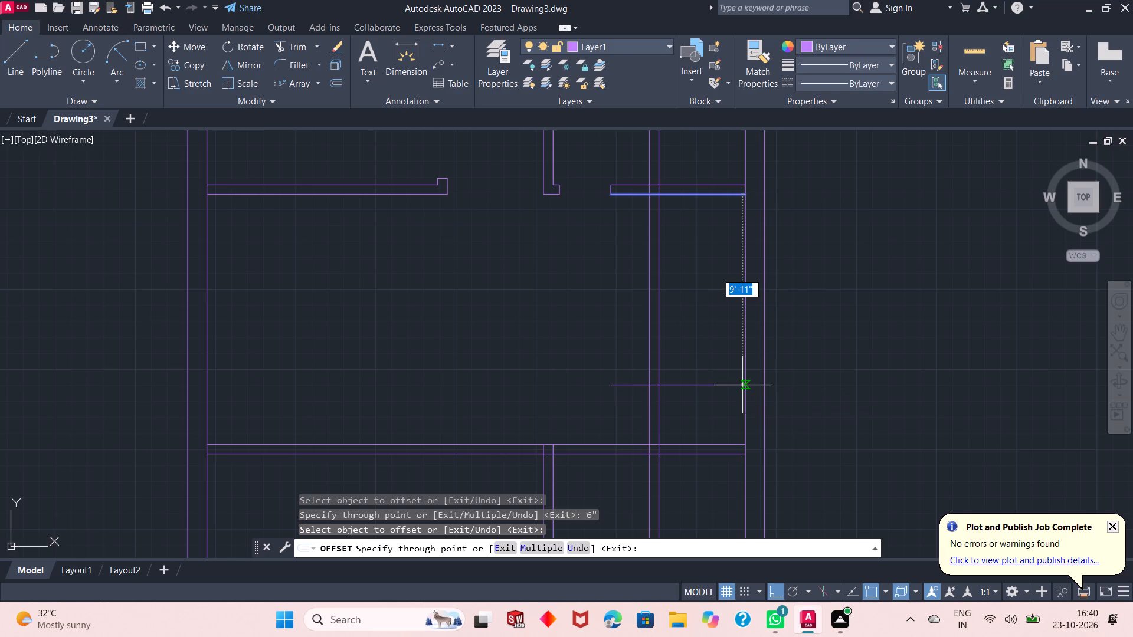
key("Escape")
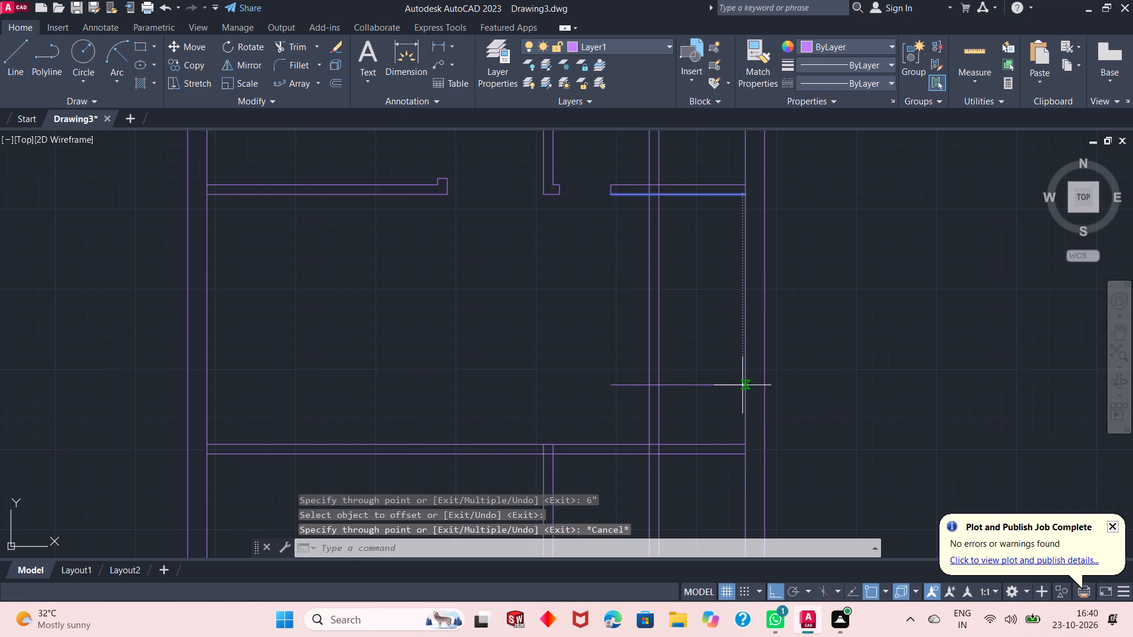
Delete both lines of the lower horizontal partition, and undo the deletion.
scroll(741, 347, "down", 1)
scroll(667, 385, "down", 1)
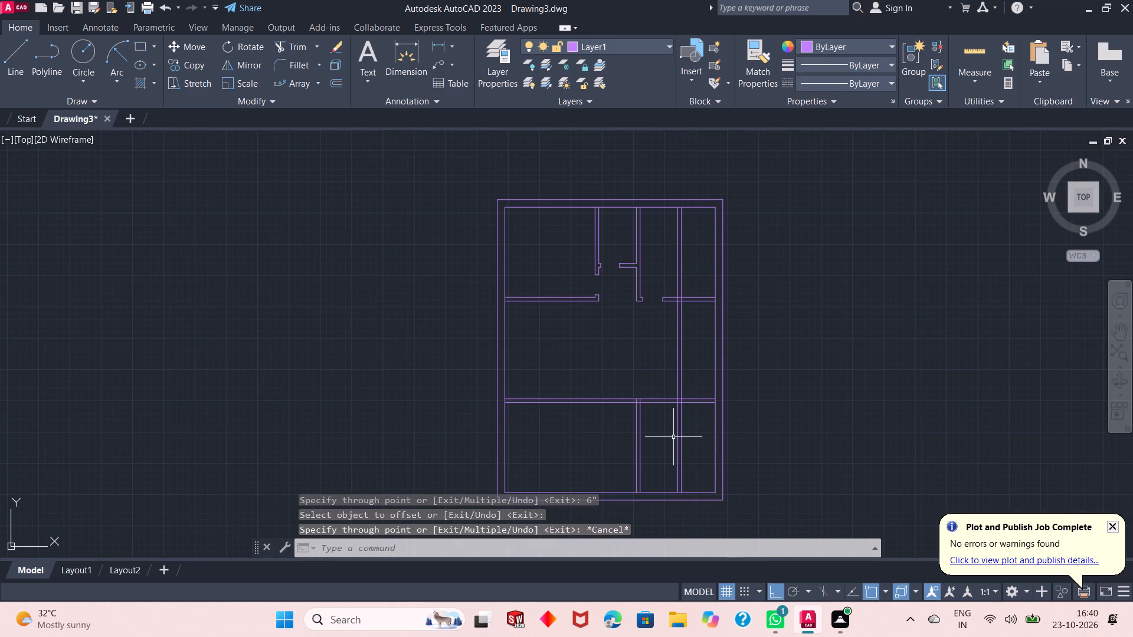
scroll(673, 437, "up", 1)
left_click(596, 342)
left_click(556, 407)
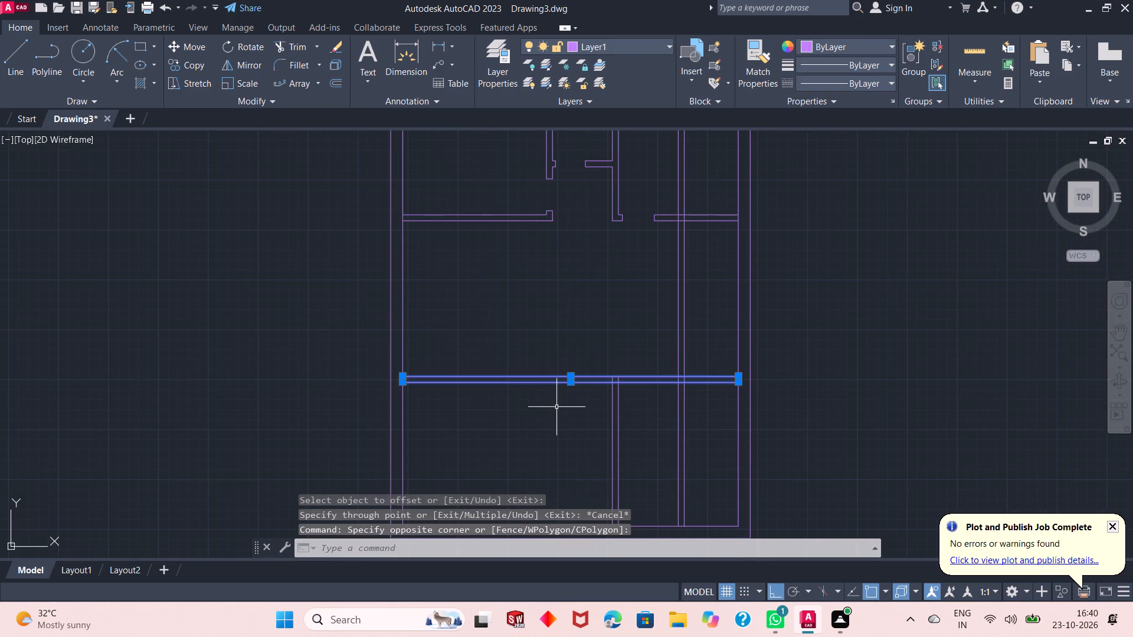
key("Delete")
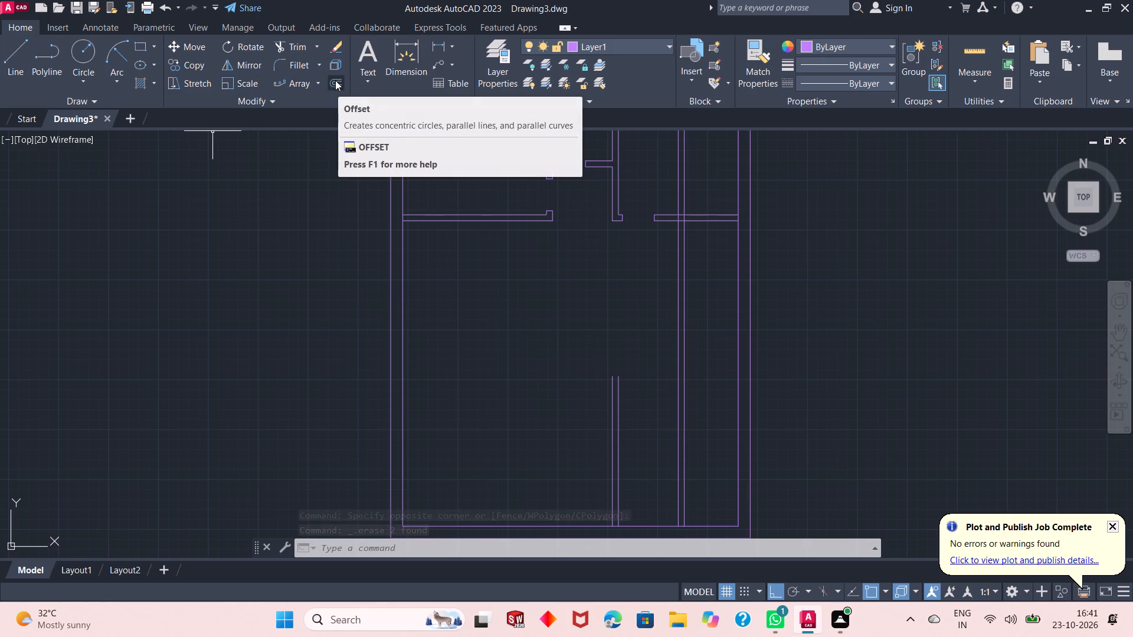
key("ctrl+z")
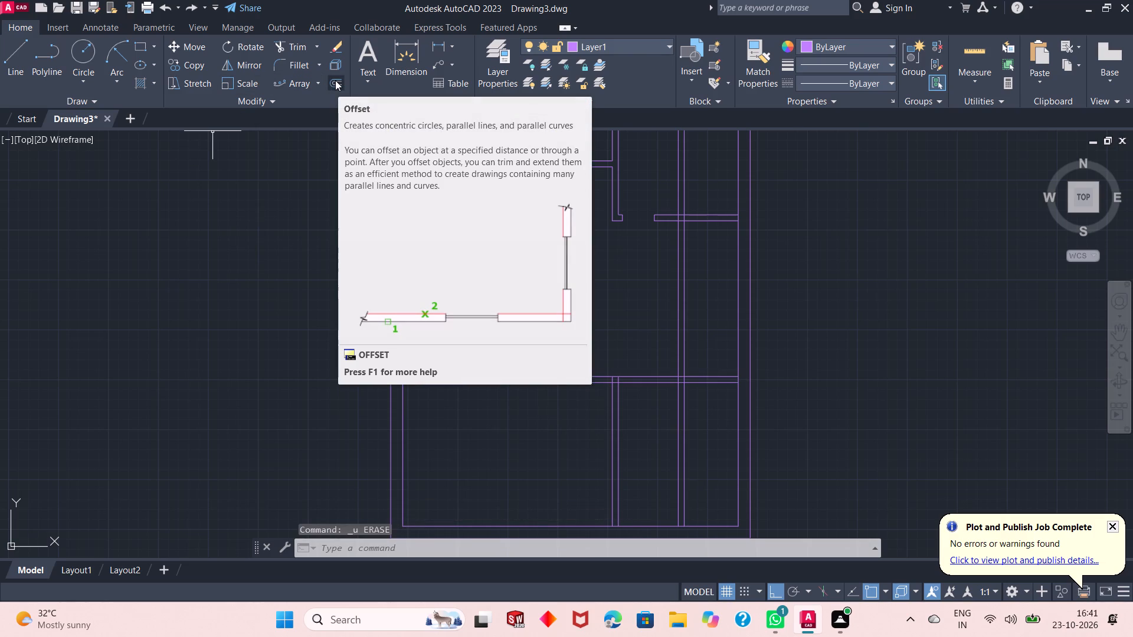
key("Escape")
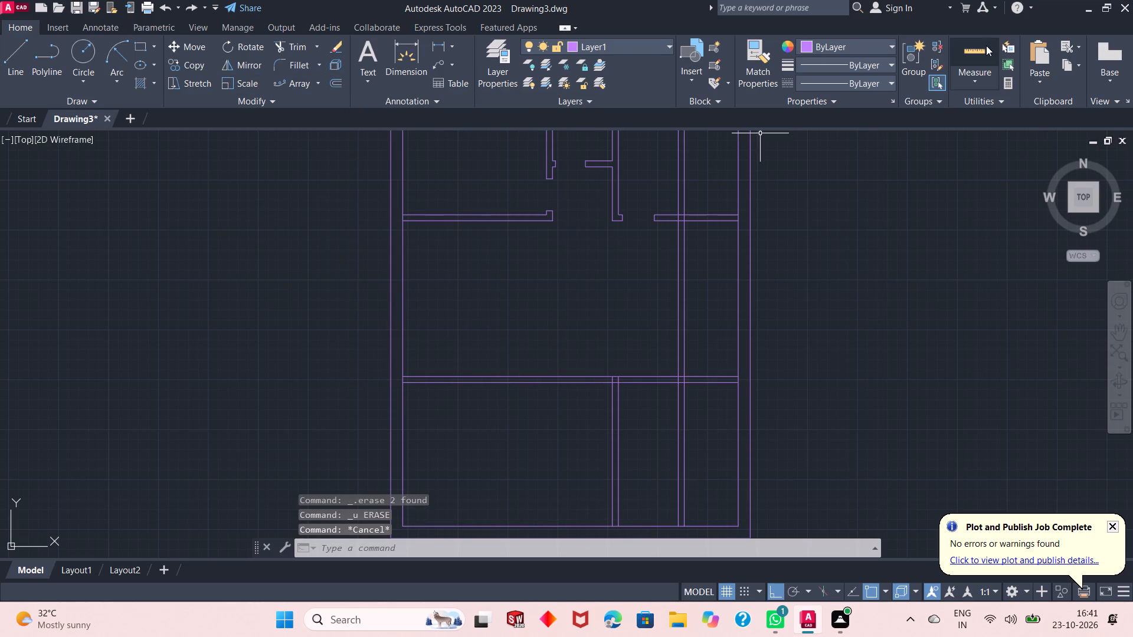
Quick-measure the space between the upper and lower horizontal partitions.
left_click(986, 45)
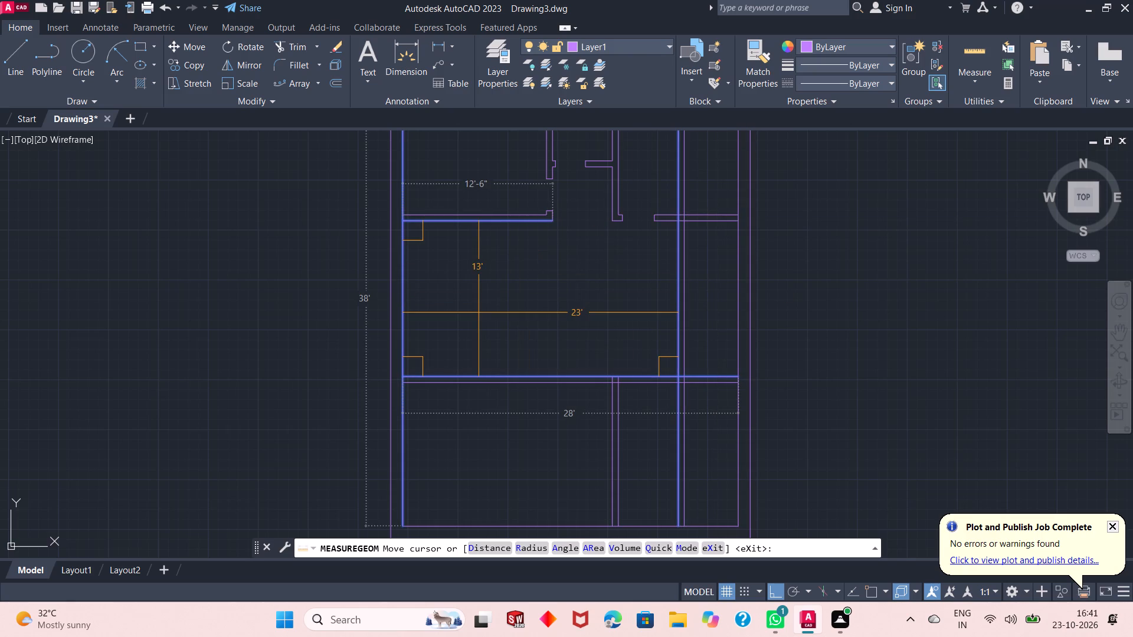
key("Escape")
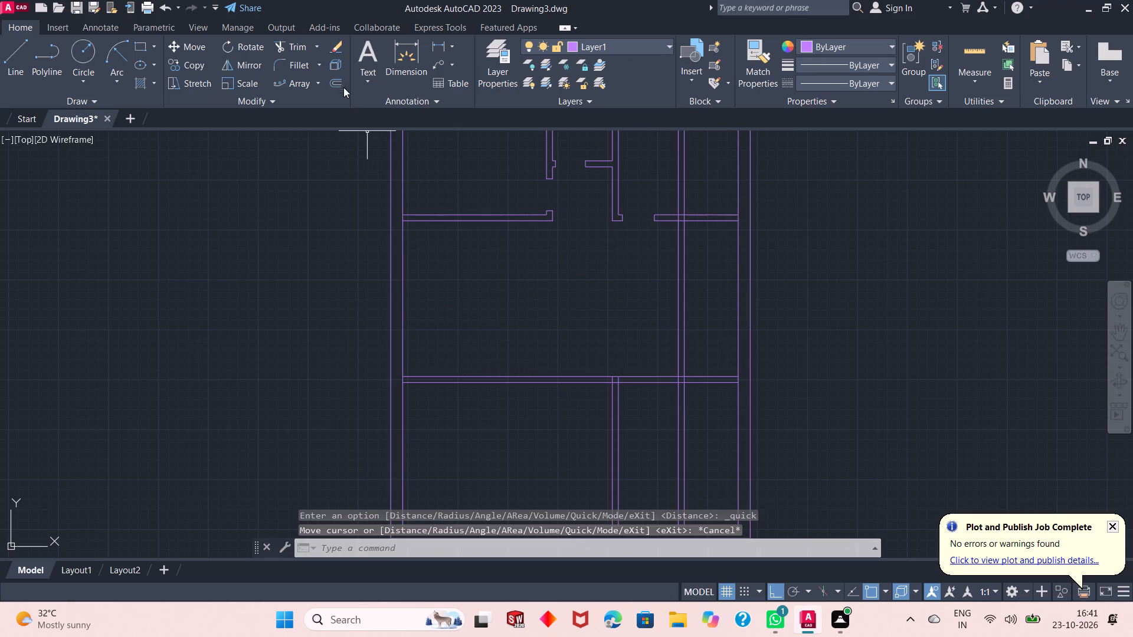
Offset the upper line of the lower horizontal partition 1' upward into the middle room.
left_click(340, 83)
right_click(268, 298)
left_click(295, 311)
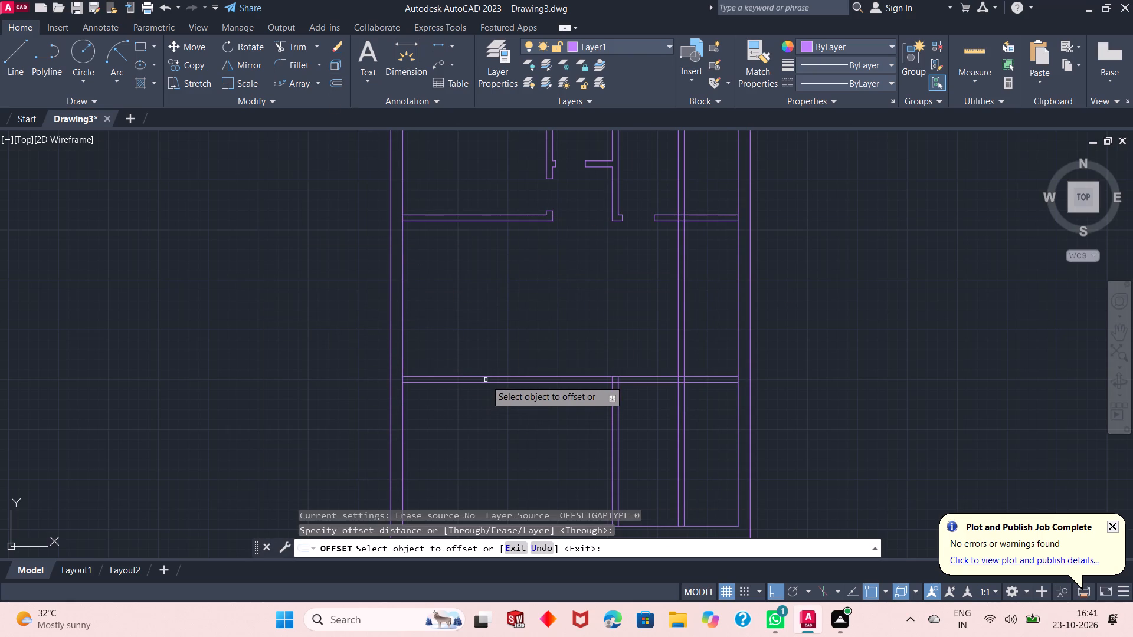
left_click(494, 375)
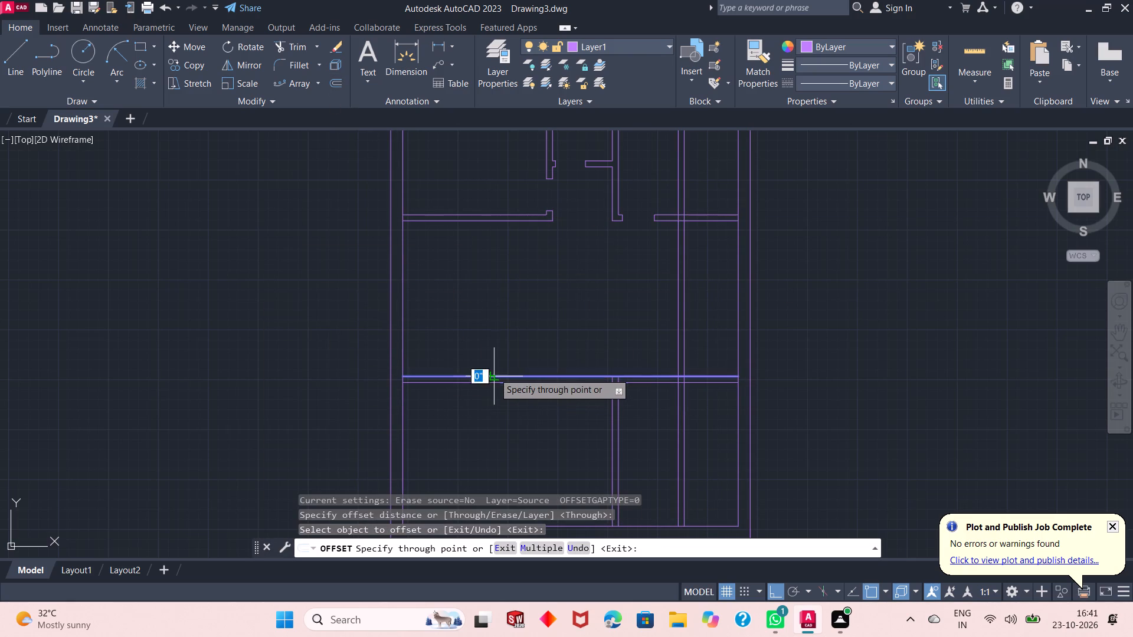
key("1")
key("apostrophe")
key("Return")
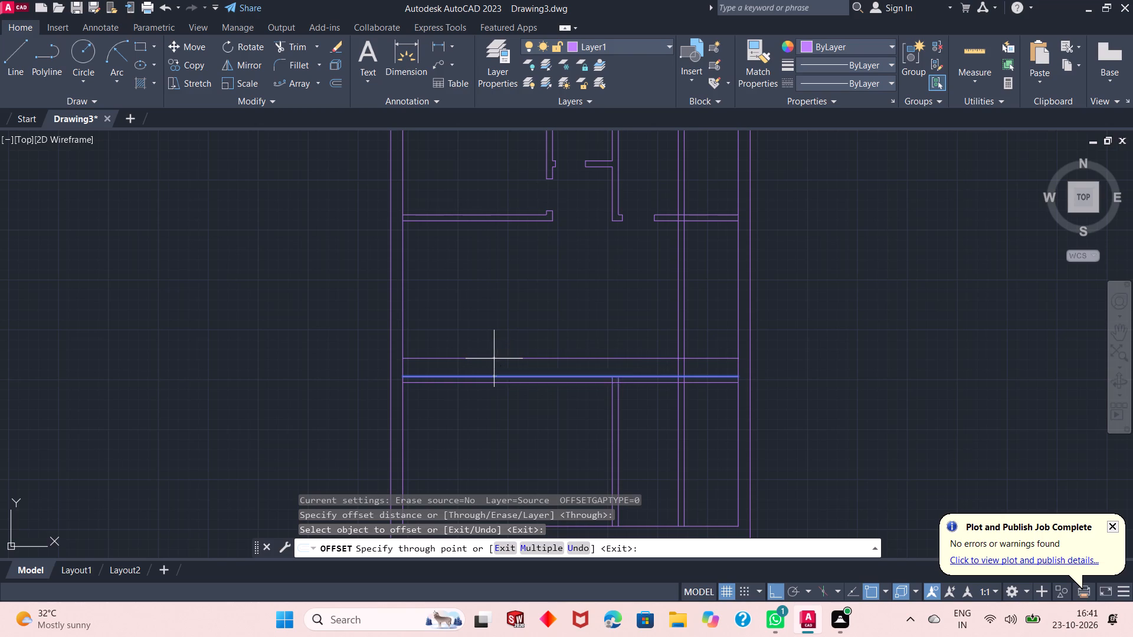
Quick-measure the middle room between the upper partition and the new offset line.
left_click(963, 49)
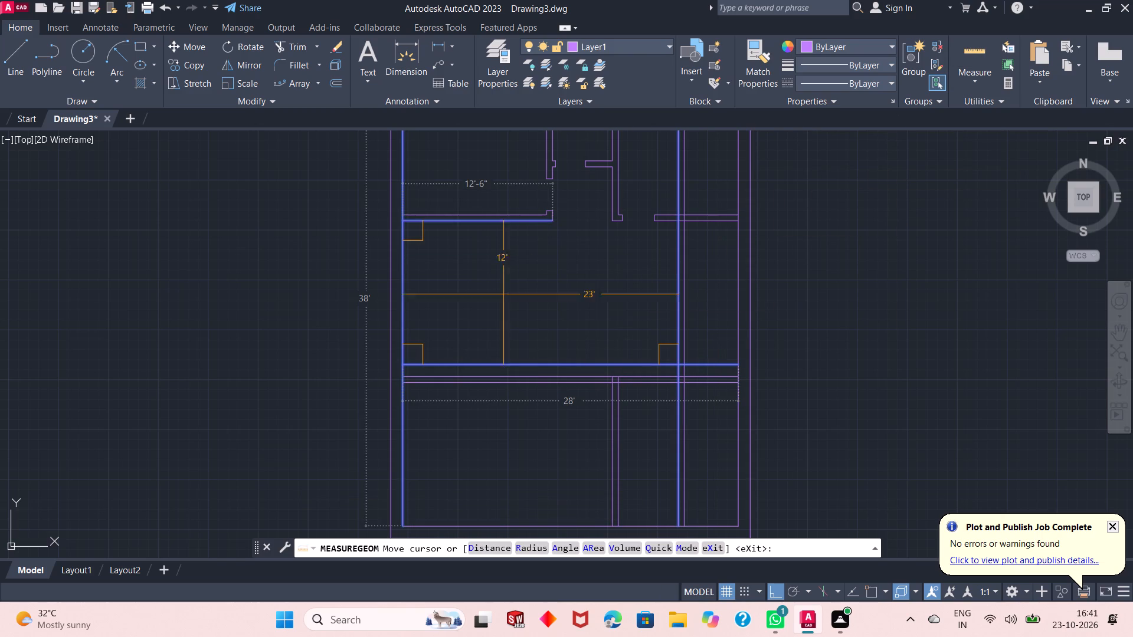
key("Escape")
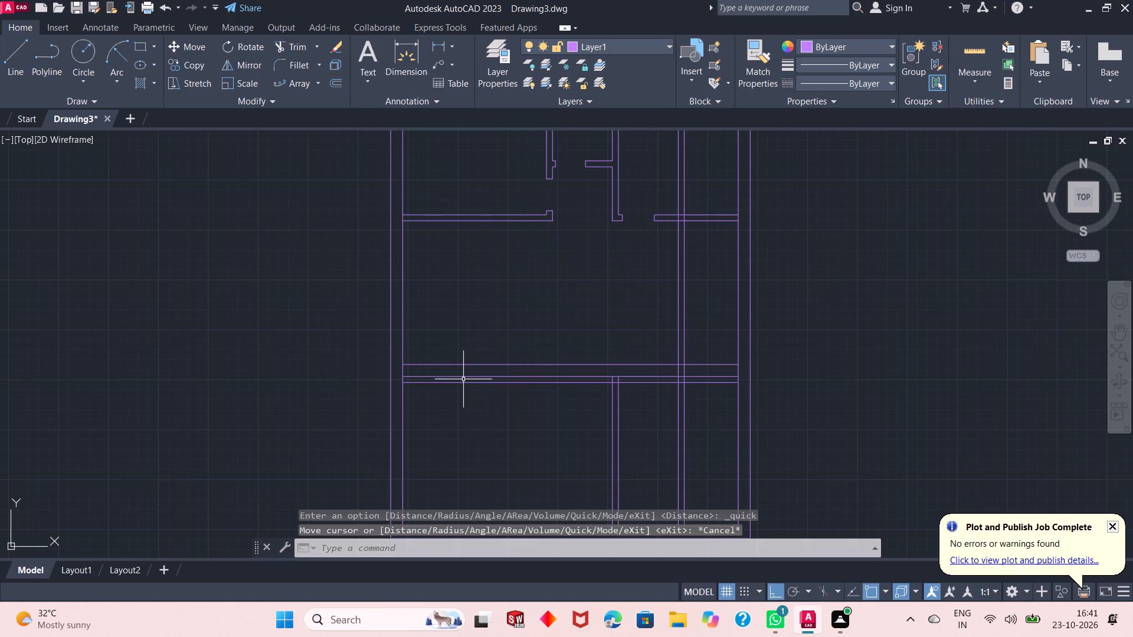
Delete the two old partition lines just below the new horizontal line.
left_click(472, 374)
left_click(463, 388)
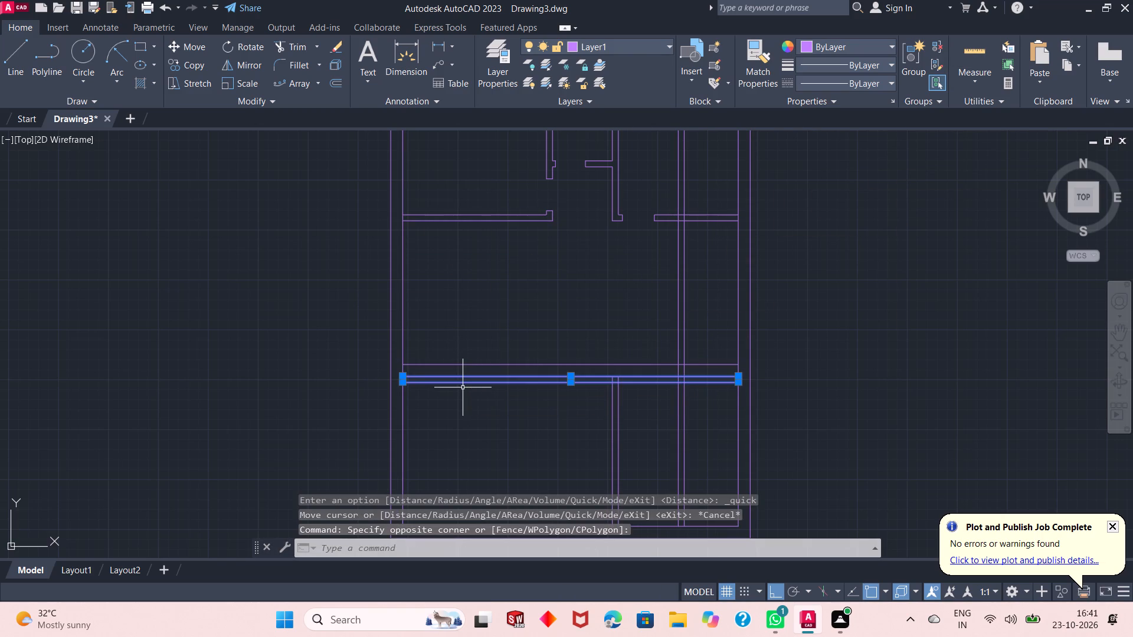
key("Delete")
Offset the remaining horizontal line 6" downward to form the relocated partition.
left_click(335, 83)
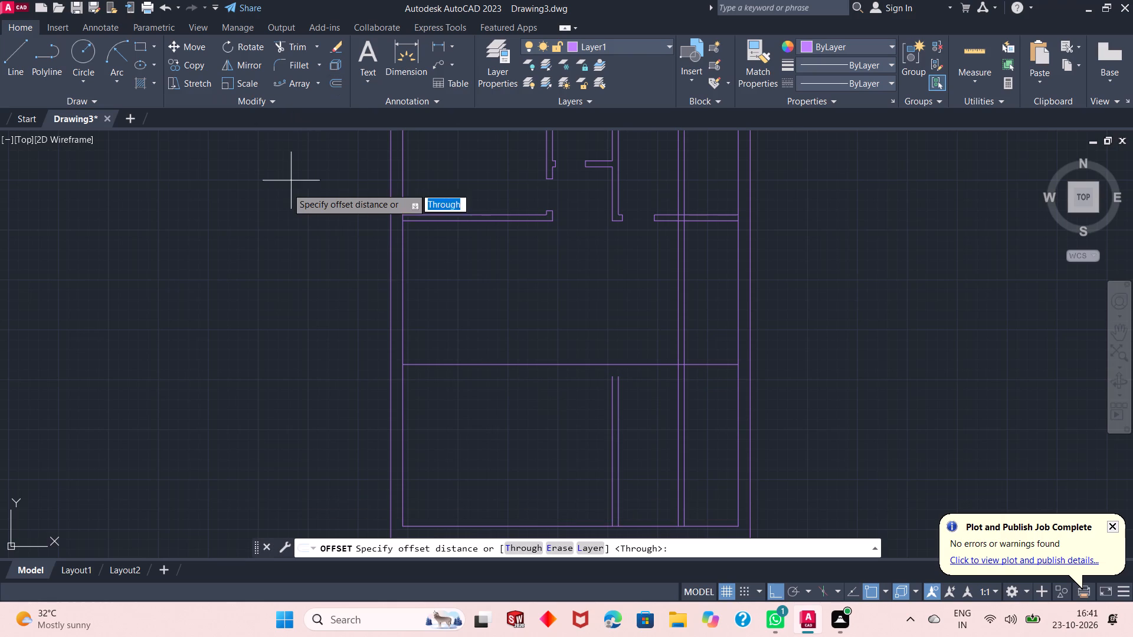
right_click(280, 201)
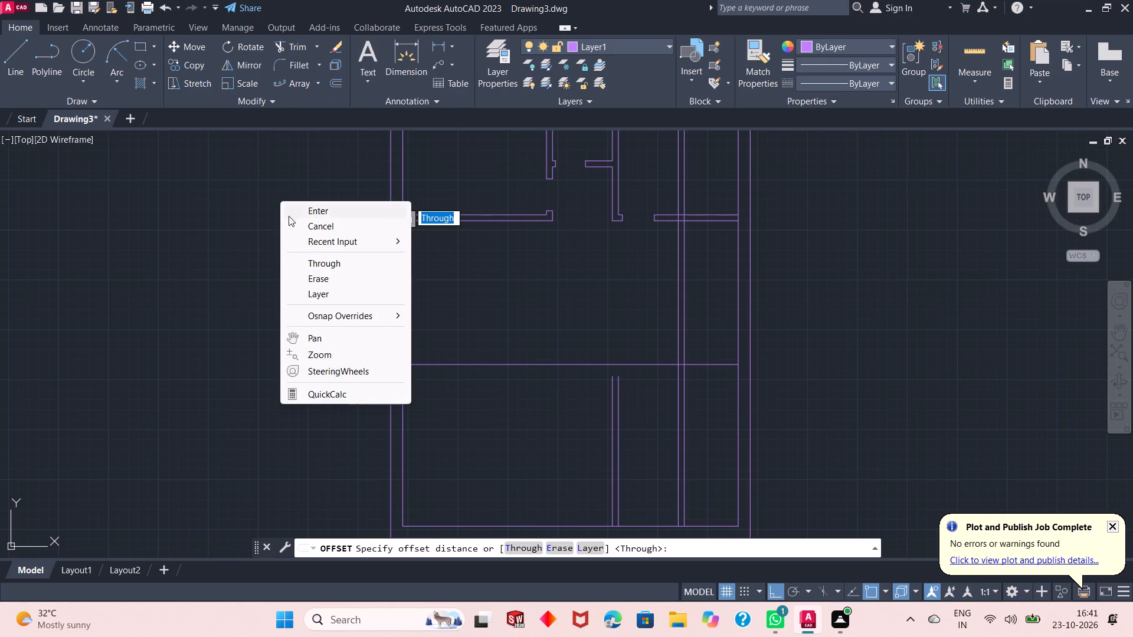
left_click(339, 213)
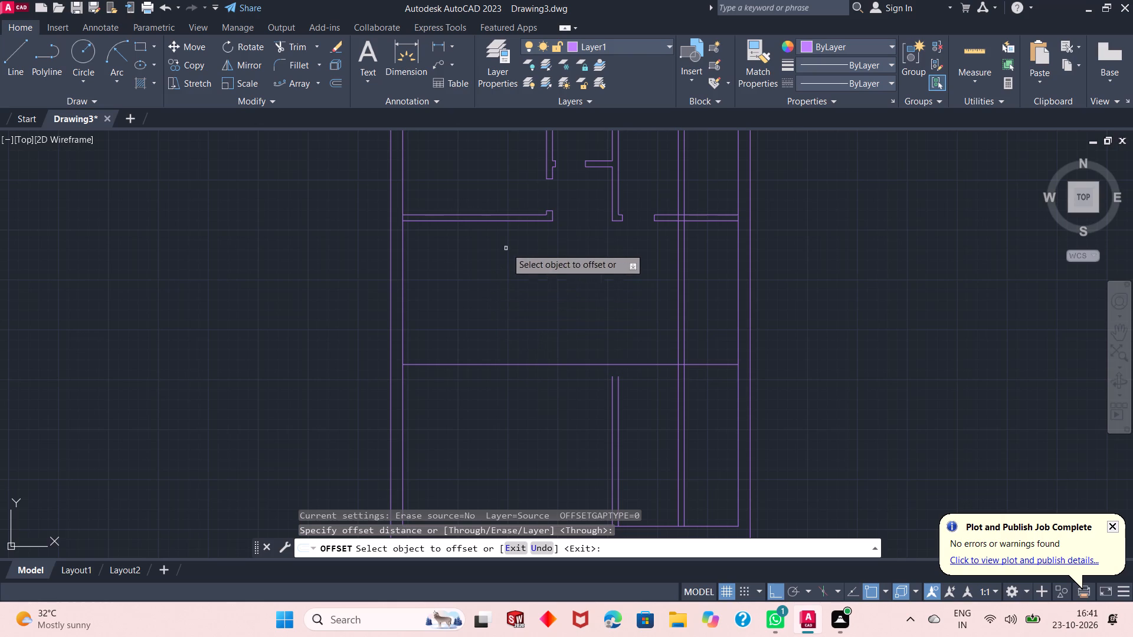
left_click(560, 366)
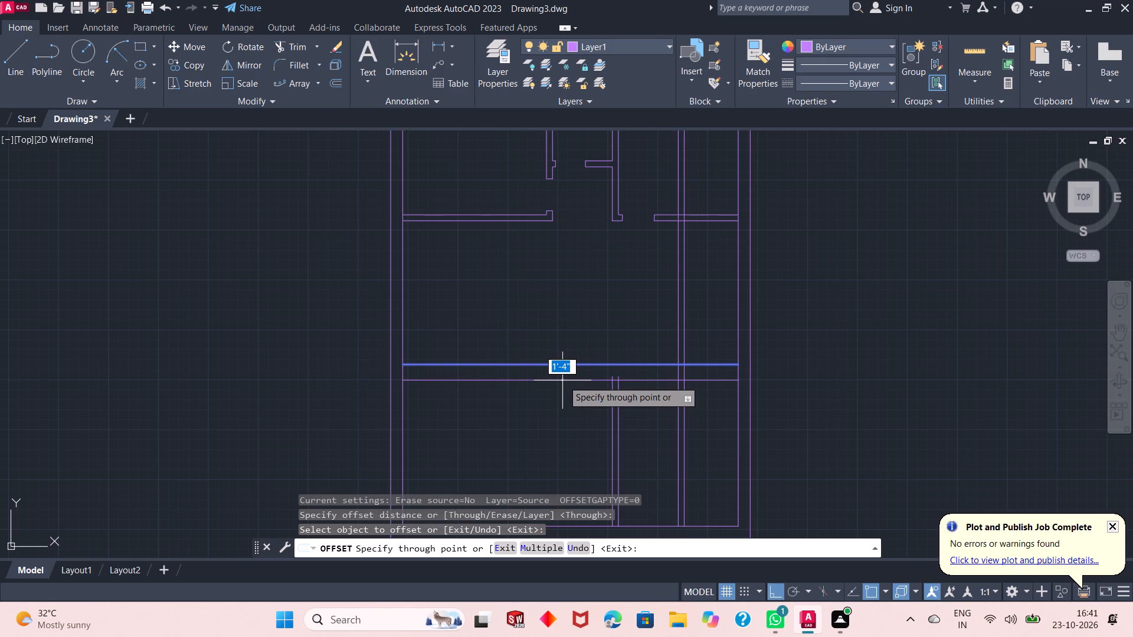
type("6\"")
key("Return")
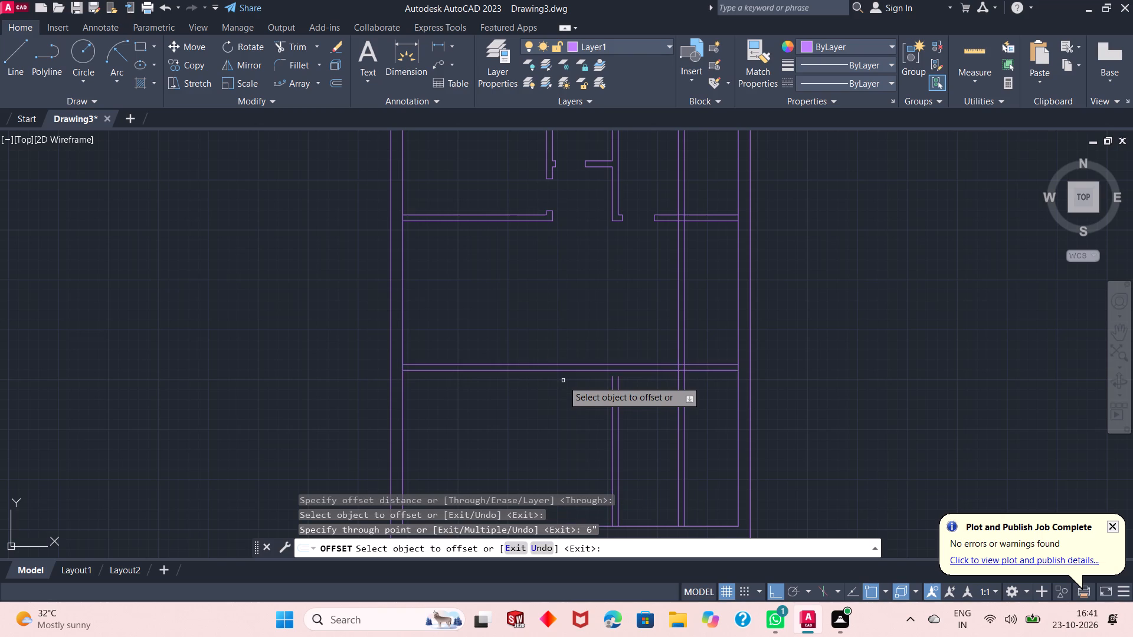
right_click(277, 295)
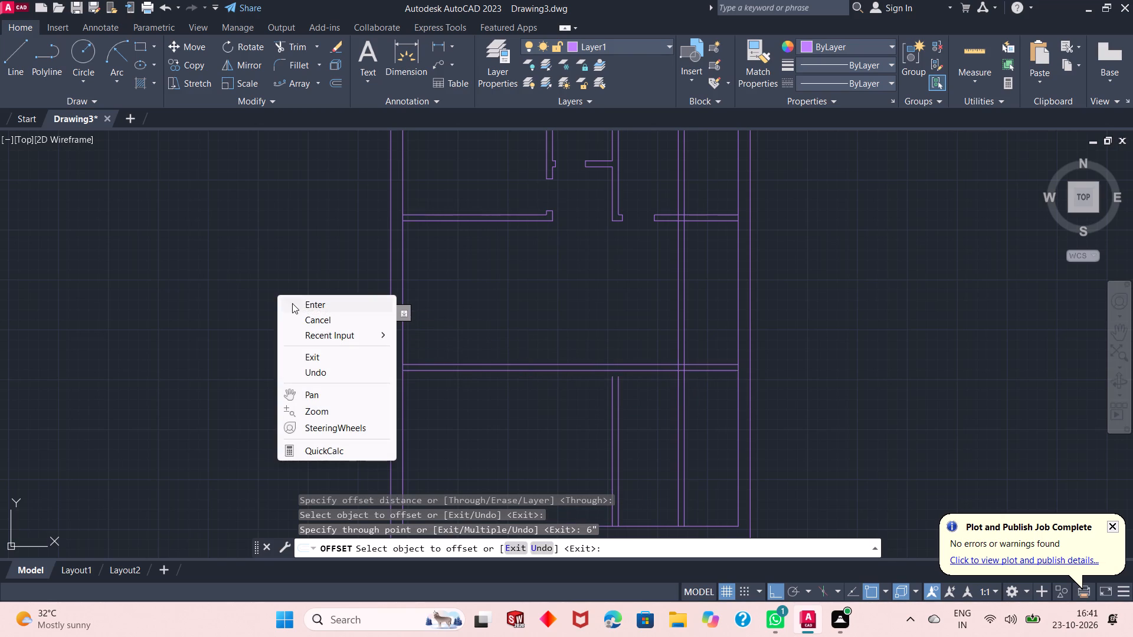
left_click(292, 303)
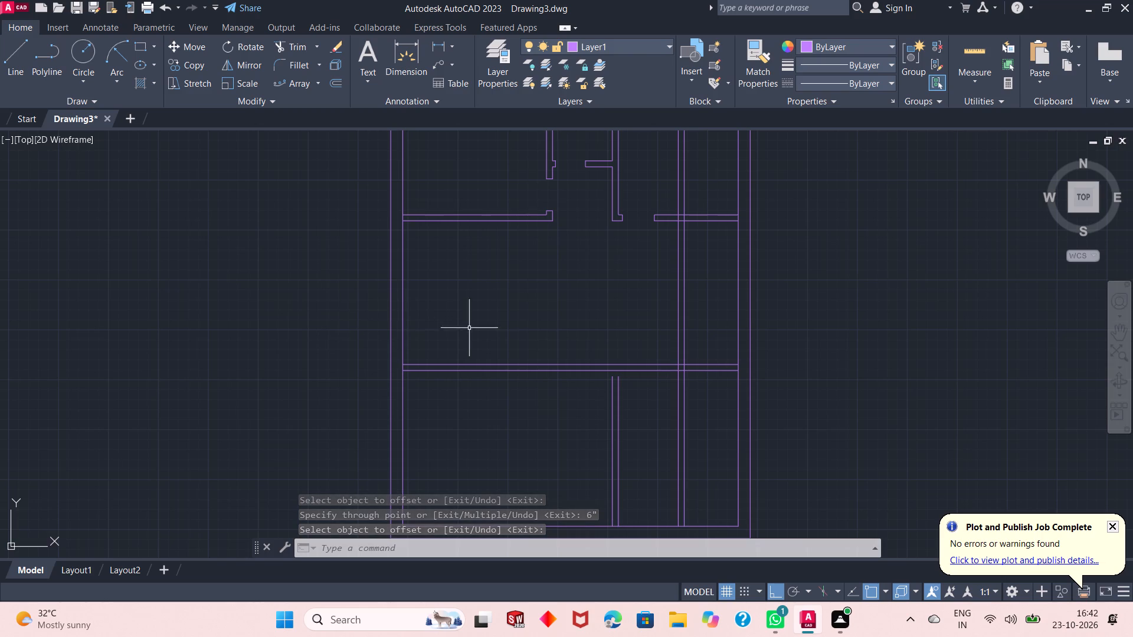
Extend both lines of the lower vertical partition up to the upper line of the relocated horizontal partition.
left_click(315, 43)
left_click(300, 87)
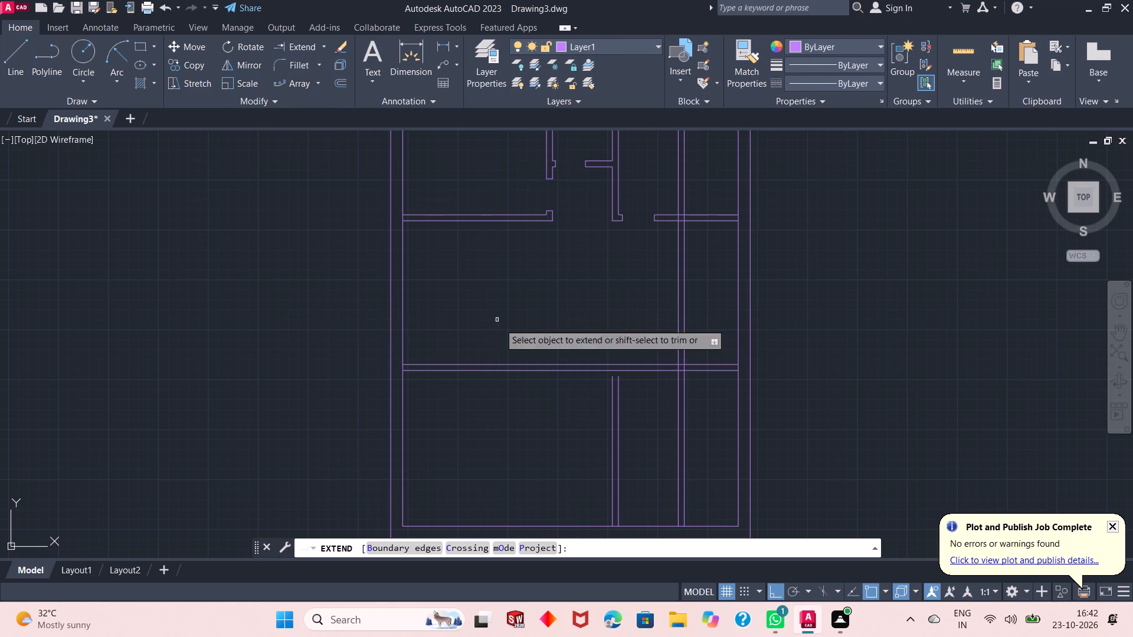
scroll(587, 415, "up", 2)
left_click(646, 346)
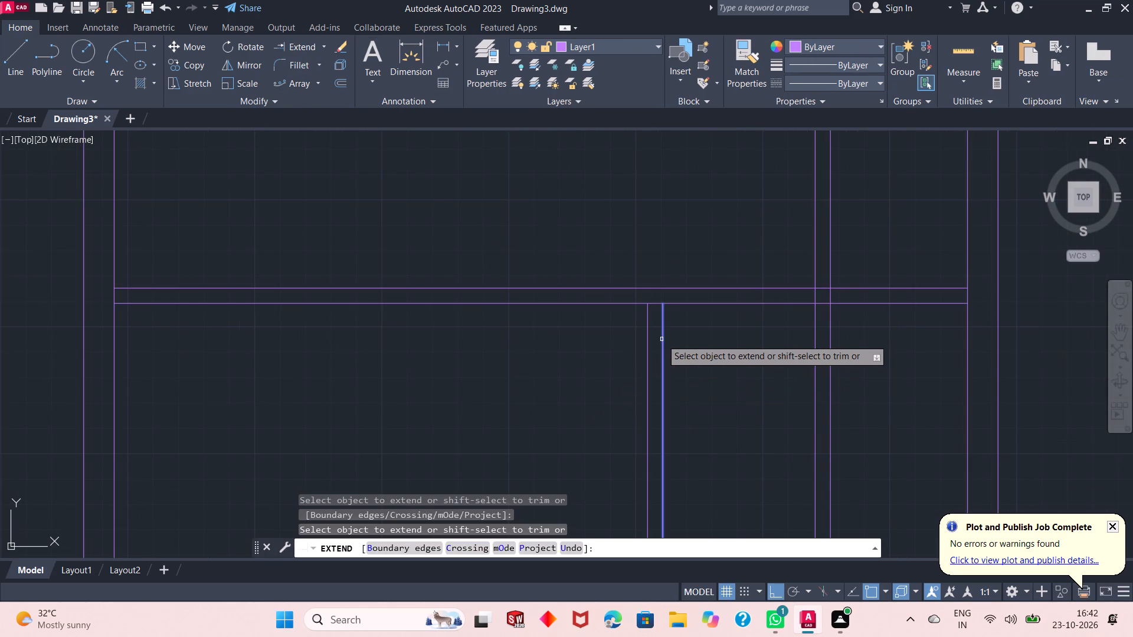
left_click(662, 339)
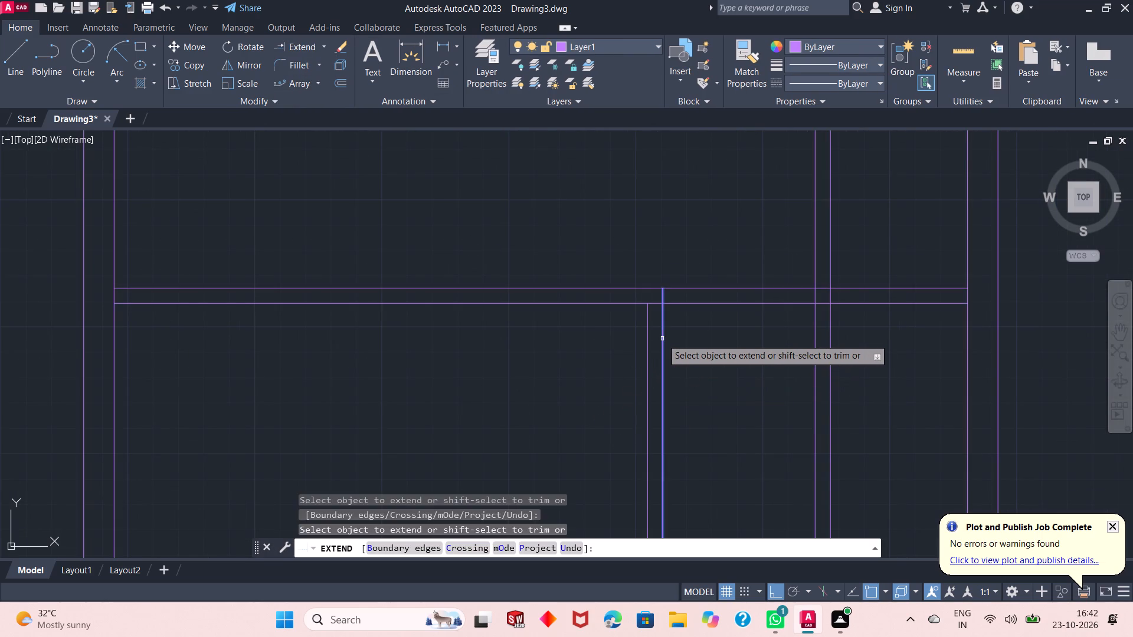
left_click(648, 318)
left_click(663, 320)
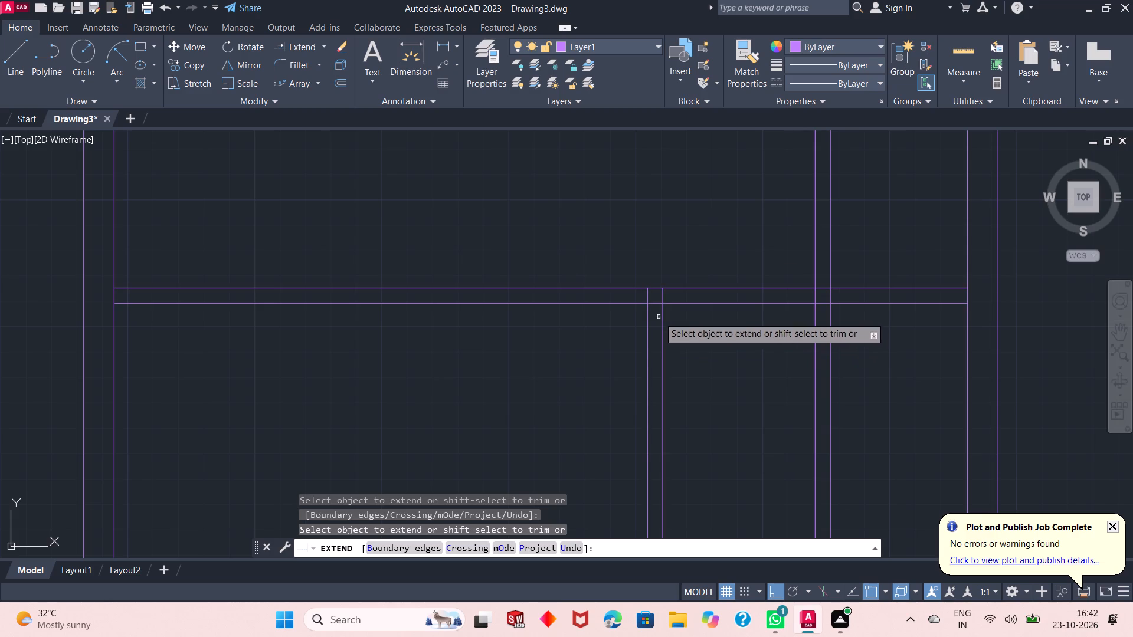
right_click(557, 238)
left_click(578, 241)
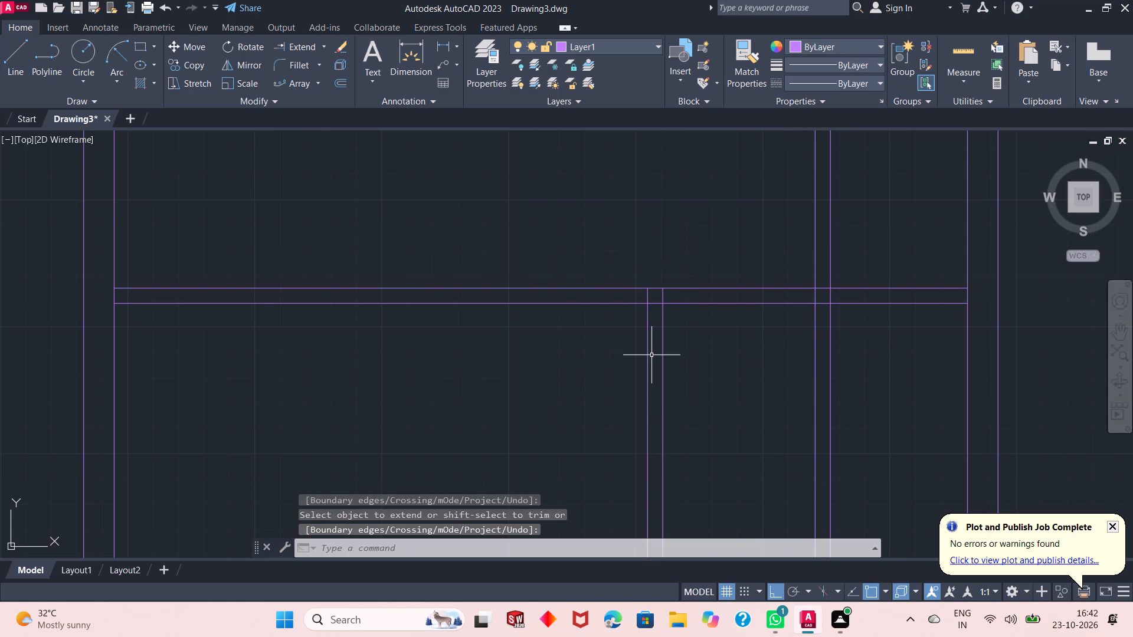
Offset the lower line of the upper-right room's bottom partition 7' downward.
scroll(566, 408, "down", 2)
scroll(553, 344, "down", 1)
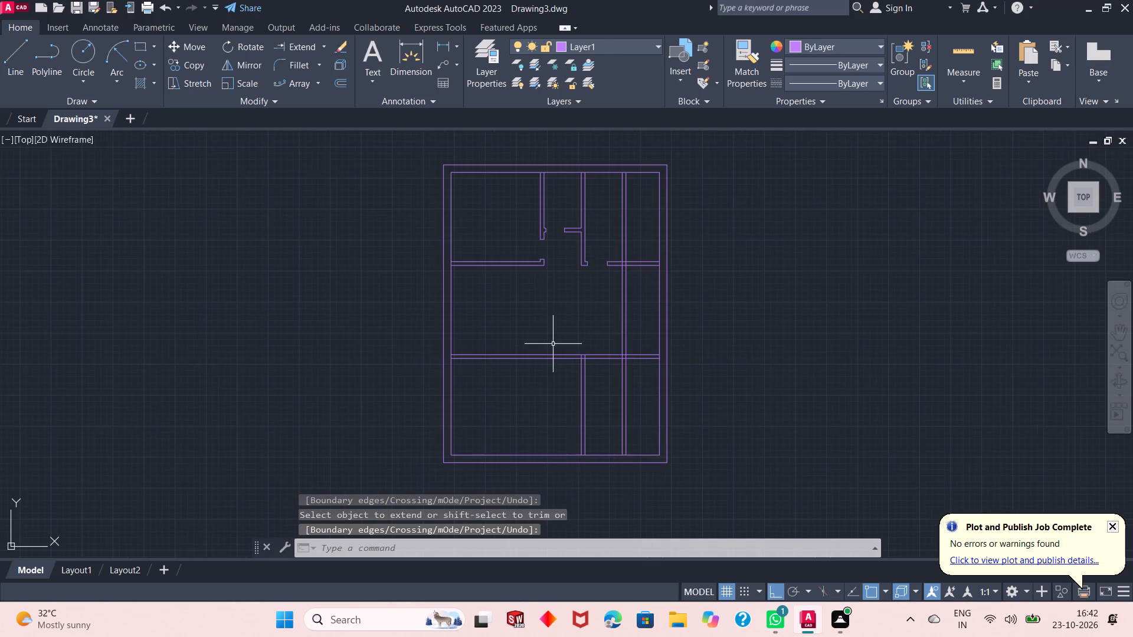
scroll(613, 234, "up", 1)
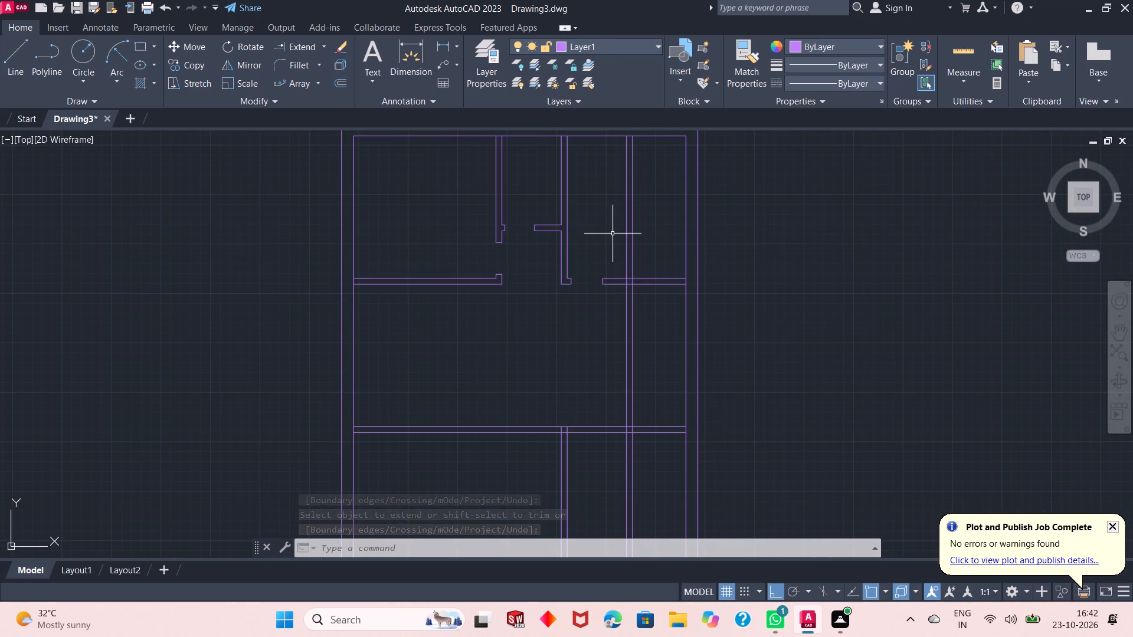
scroll(643, 354, "up", 1)
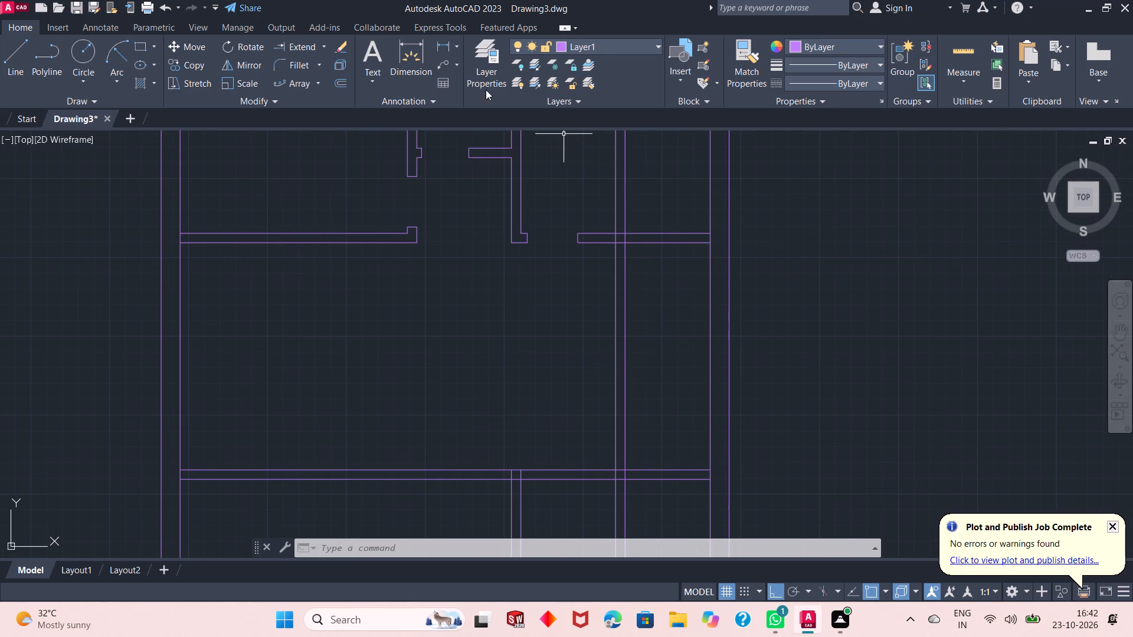
left_click(343, 81)
right_click(356, 156)
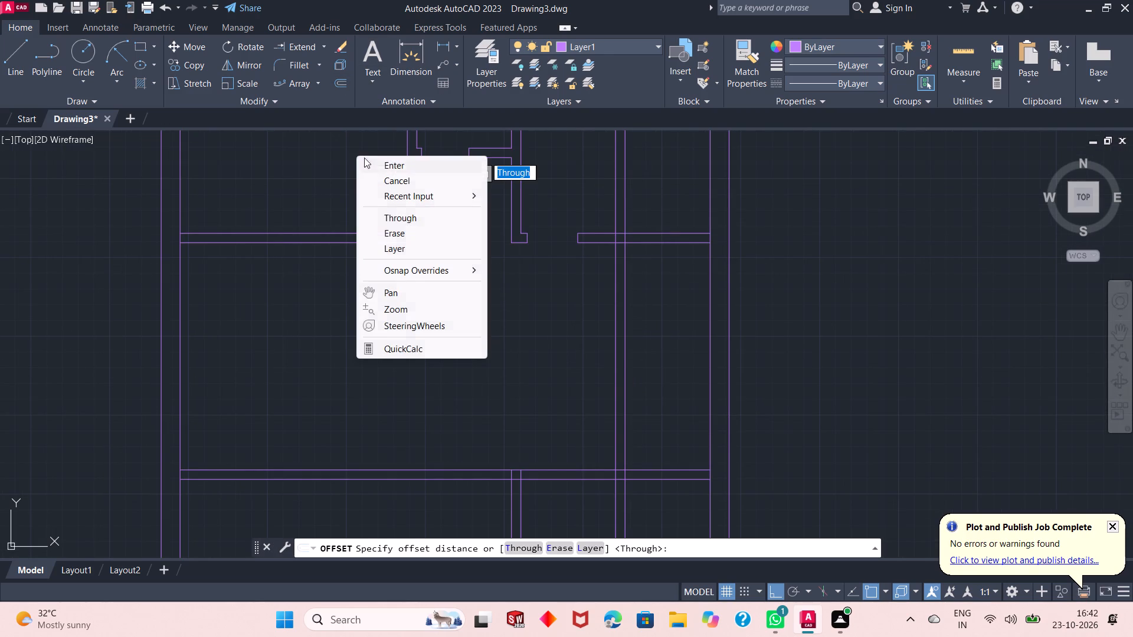
left_click(378, 159)
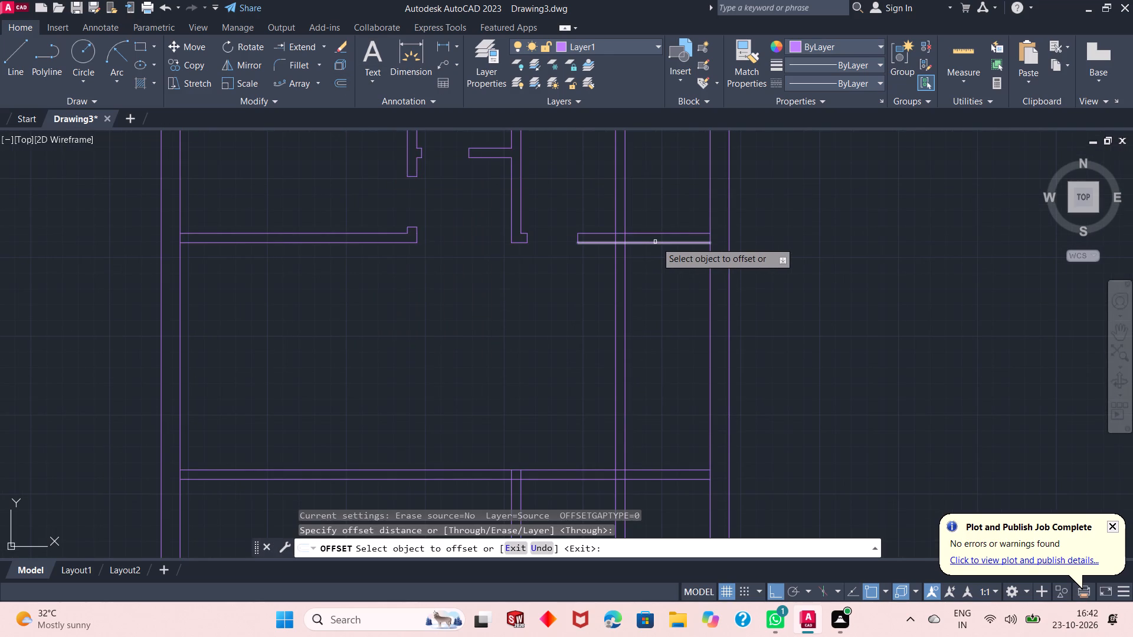
left_click(656, 242)
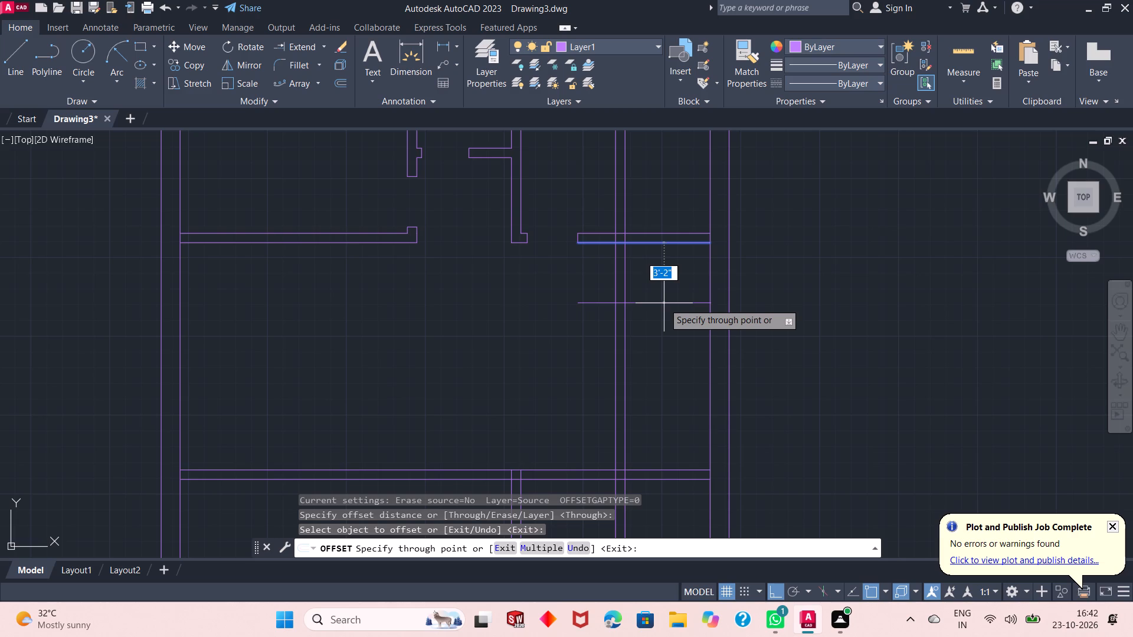
type("7'")
key("Return")
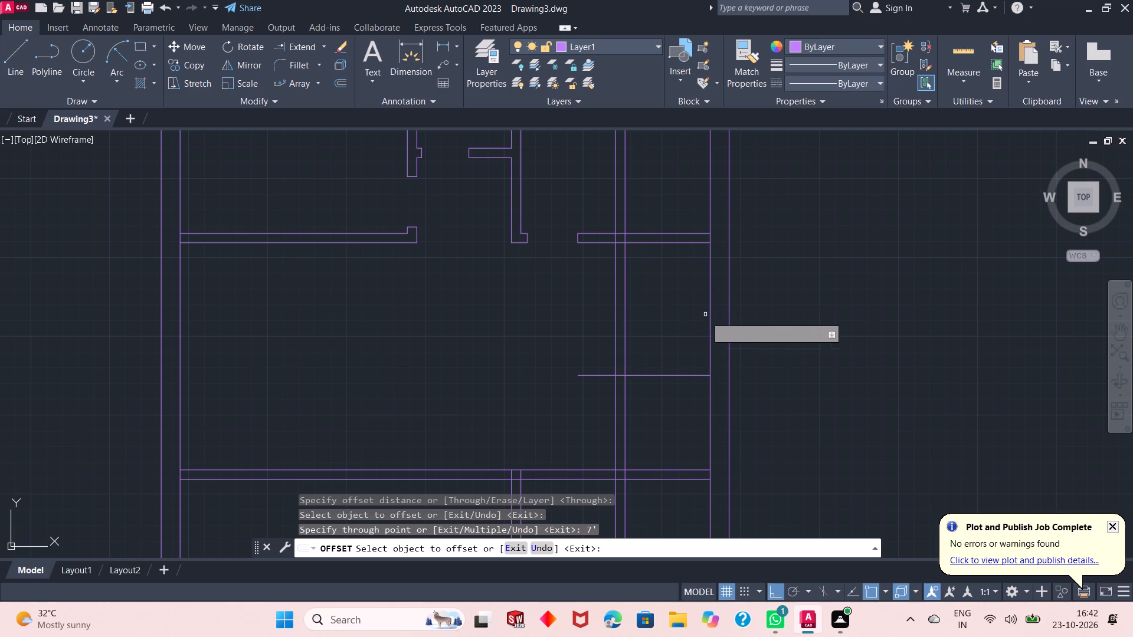
Offset the new short horizontal line 3" downward to form a thin partition.
left_click(672, 376)
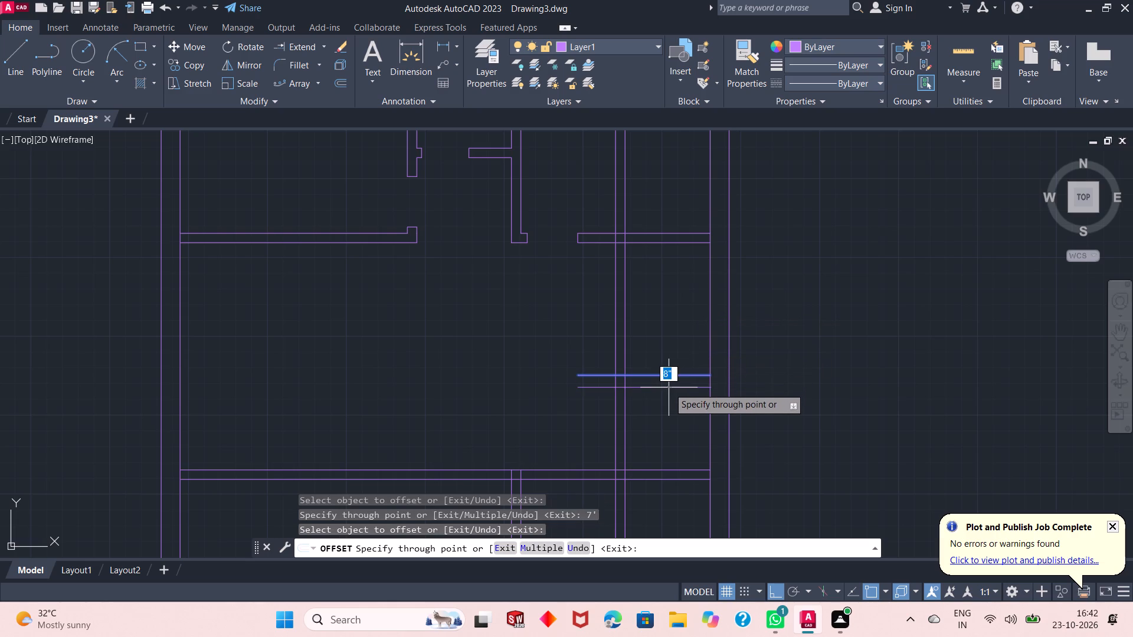
type("3\"")
key("Return")
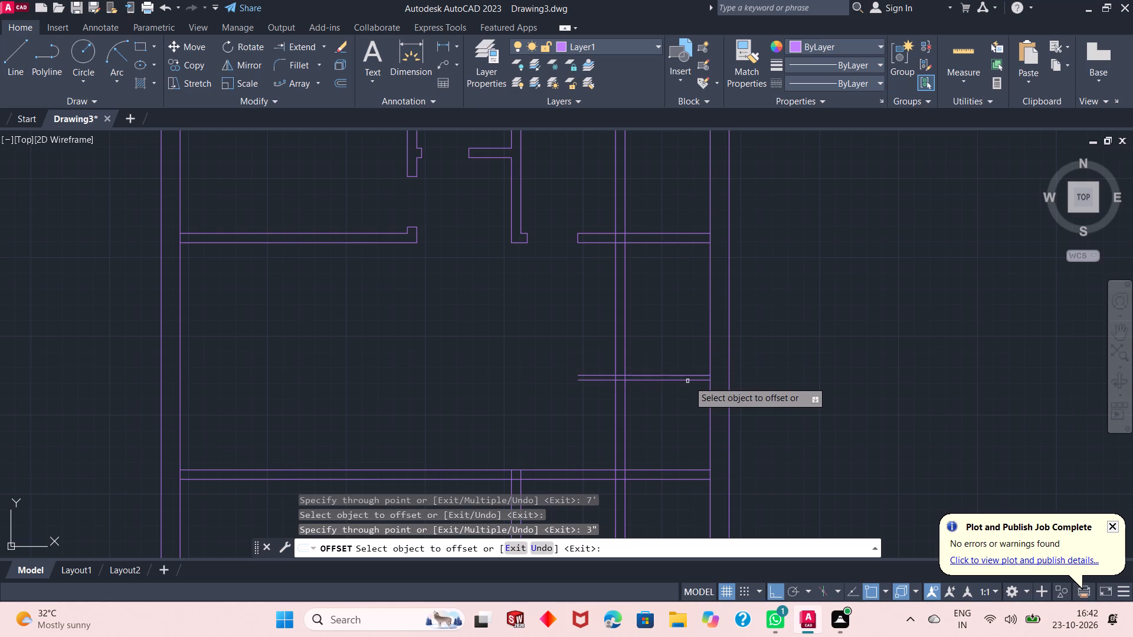
Trim off the ends of the thin horizontal partition's two lines that run past the left face of the vertical partition.
left_click(951, 62)
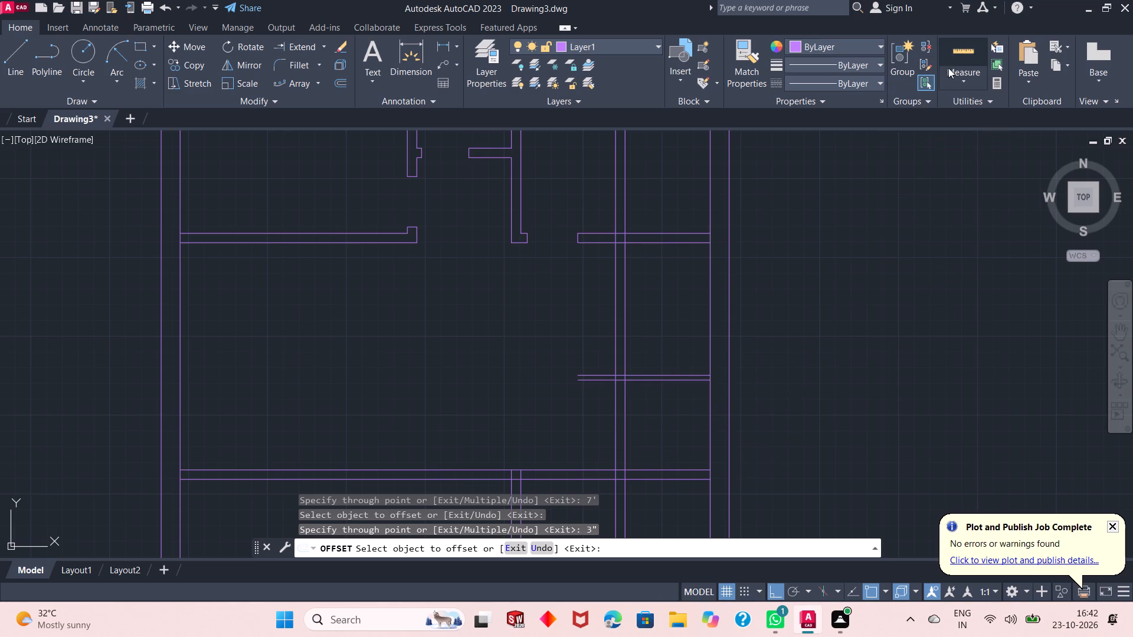
key("Escape")
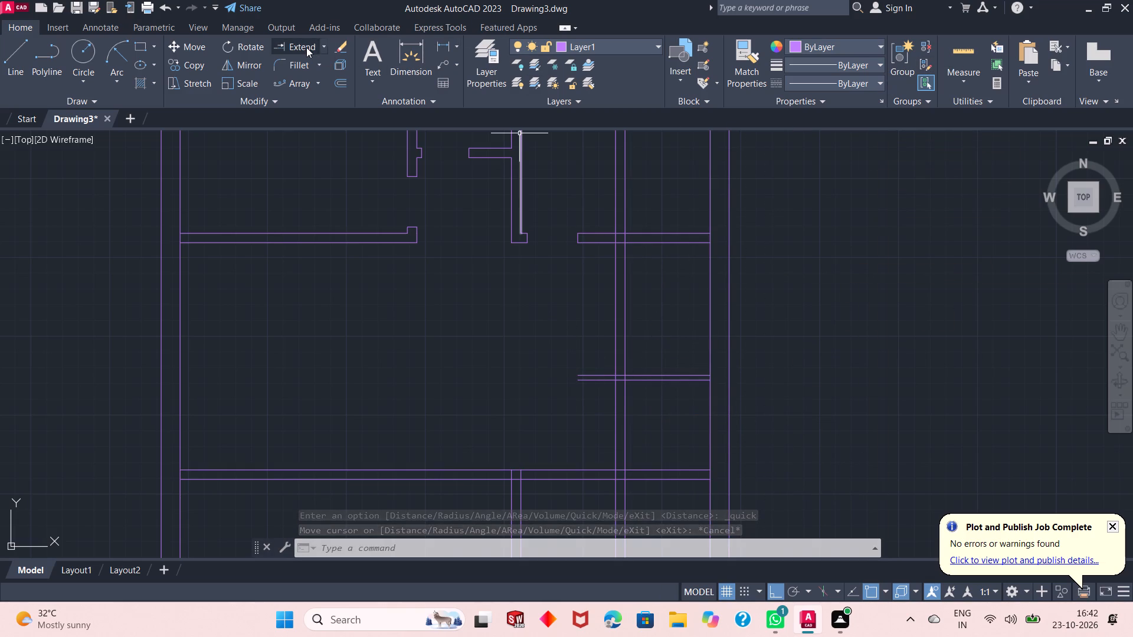
left_click(326, 50)
left_click(330, 65)
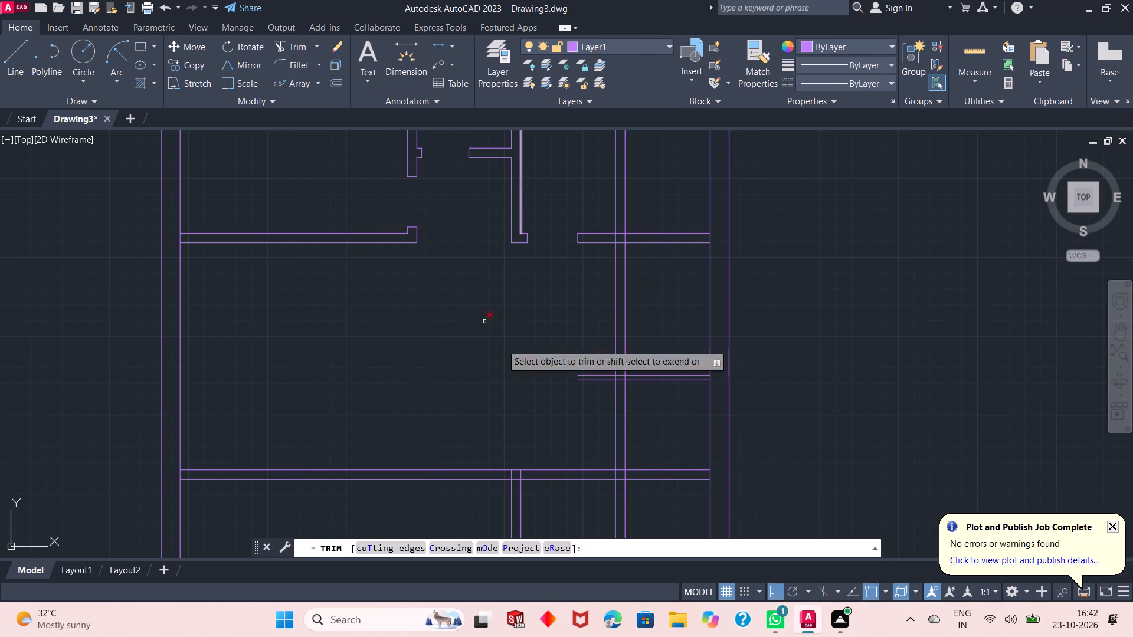
left_click_drag(602, 365, 601, 395)
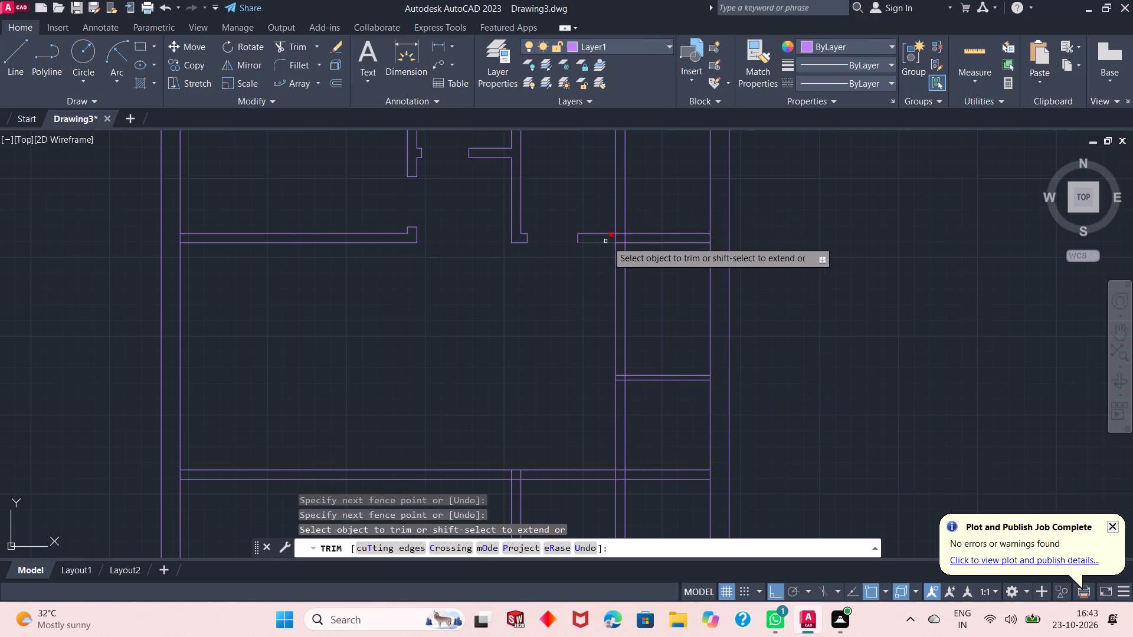
Trim the vertical partition's lines above the upper-right room's bottom partition and open the junction between the two partitions.
left_click_drag(638, 189, 624, 195)
left_click_drag(572, 203, 626, 191)
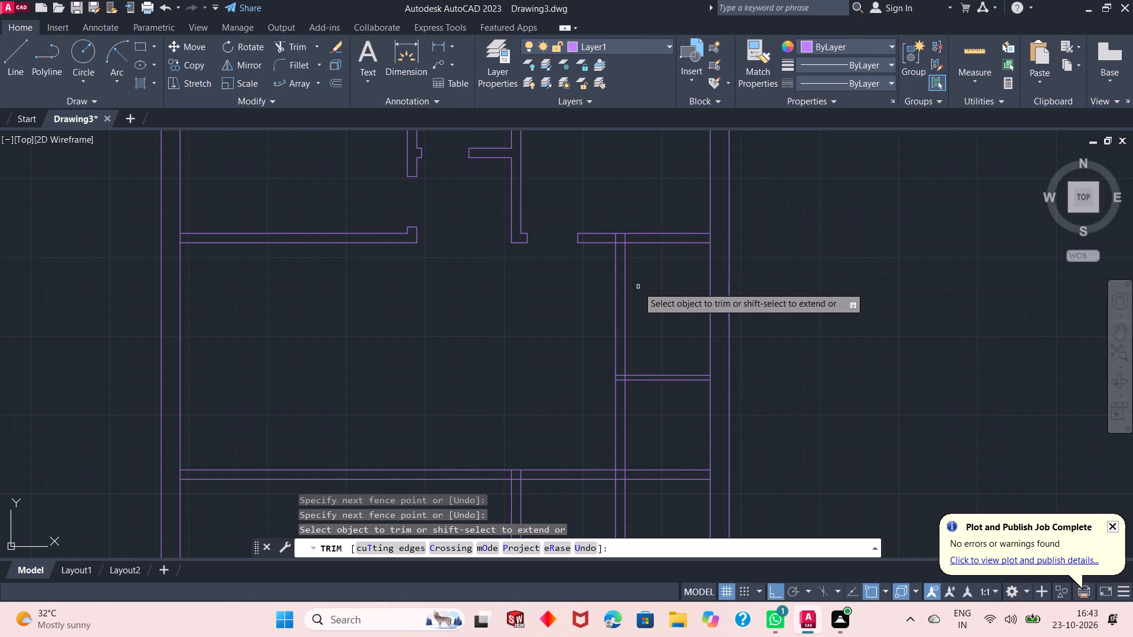
scroll(636, 267, "up", 2)
left_click_drag(623, 196, 560, 198)
left_click_drag(595, 199, 596, 221)
Trim the thin partition's two line segments lying within the thickness of the vertical partition.
scroll(639, 239, "down", 3)
scroll(647, 357, "up", 2)
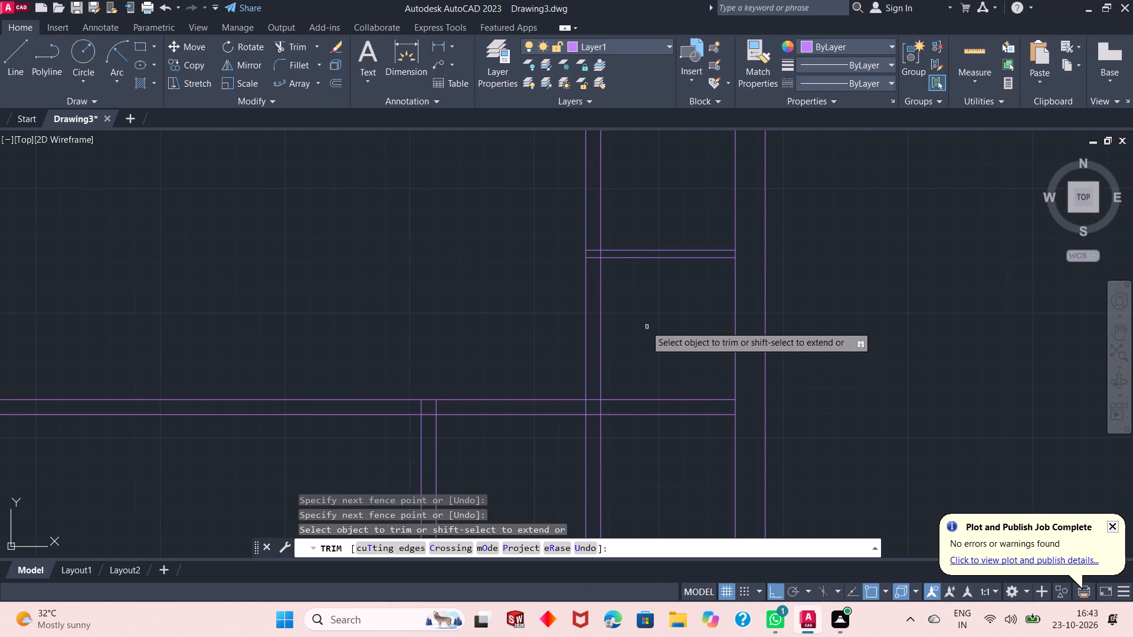
scroll(611, 241, "up", 2)
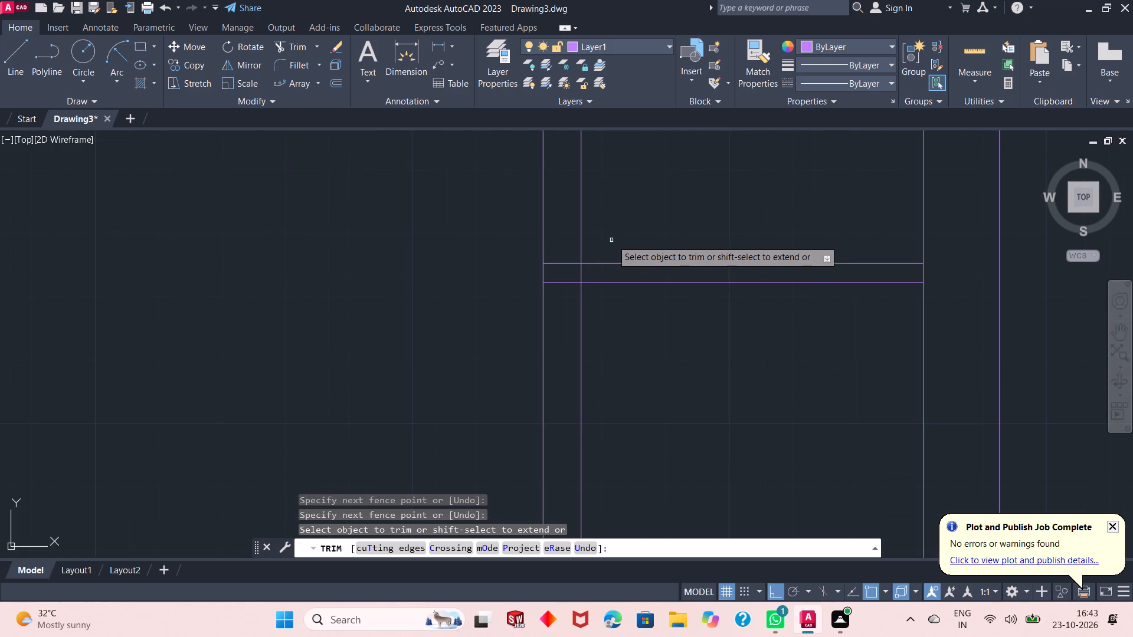
left_click(566, 264)
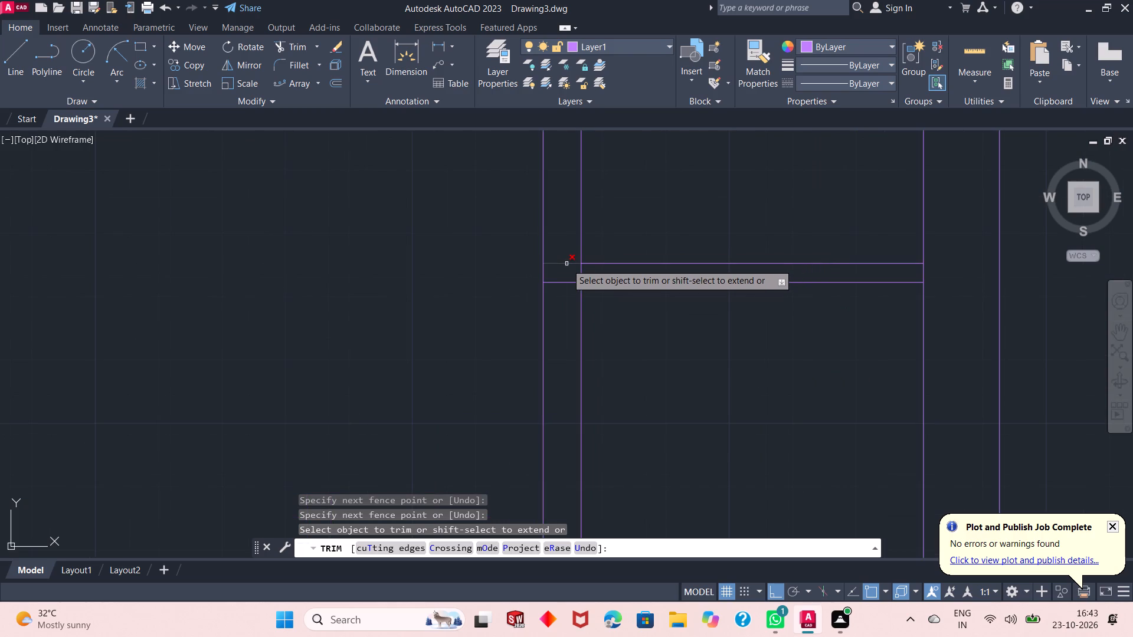
left_click(566, 272)
left_click_drag(566, 283, 566, 293)
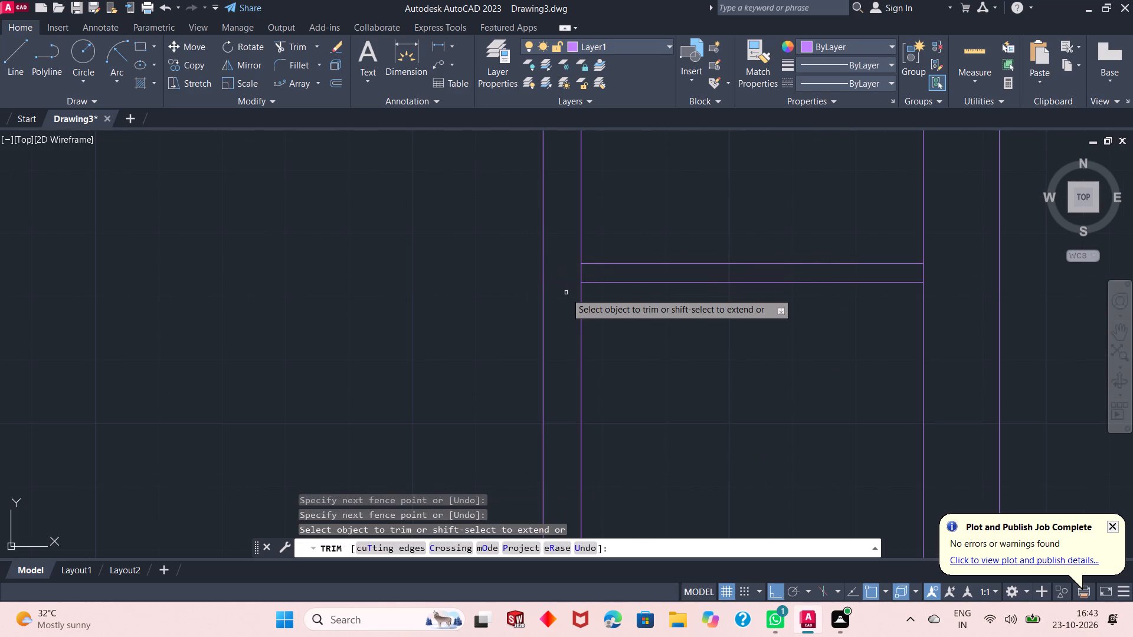
key("Escape")
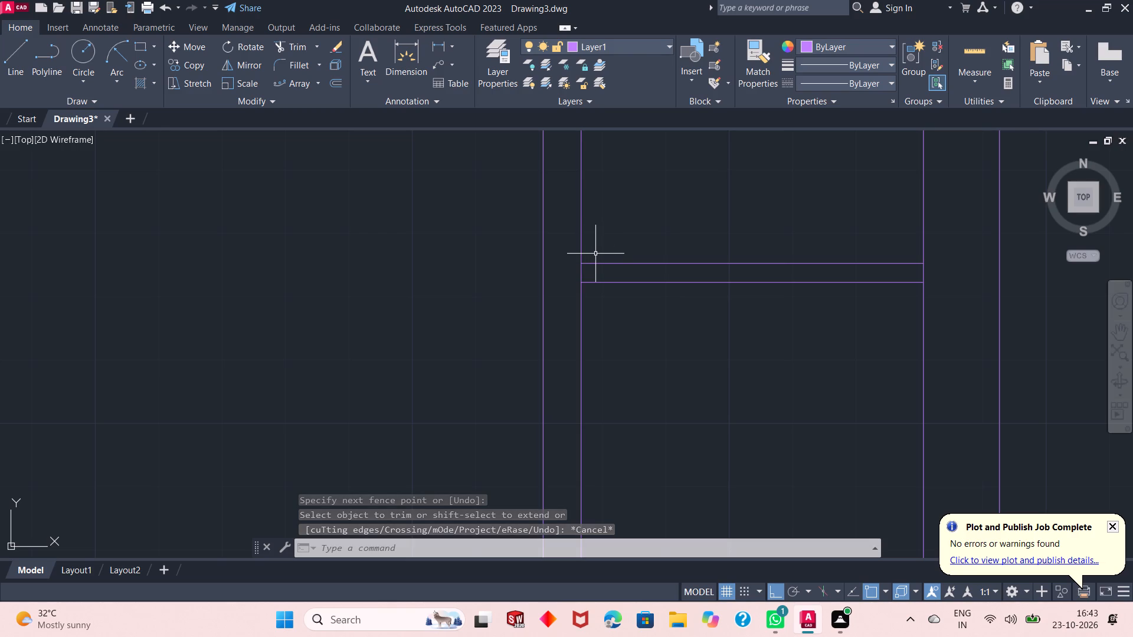
Draw a door jamb line across the thin partition, starting 2" along its upper line from the vertical partition's right face.
left_click(22, 63)
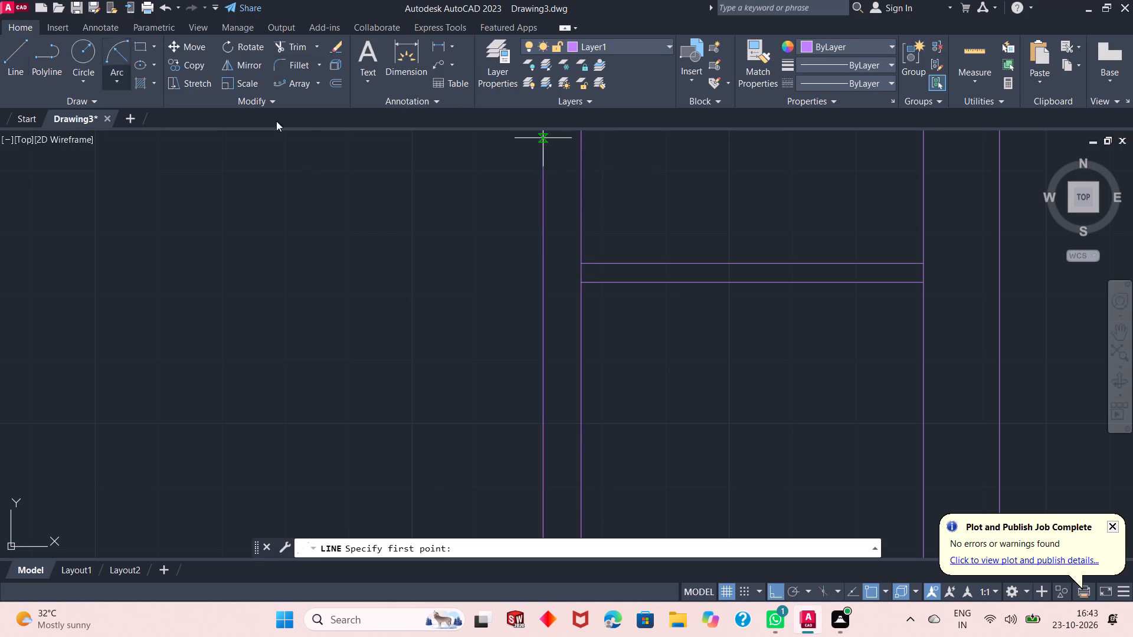
left_click(579, 267)
type("2\"")
key("Return")
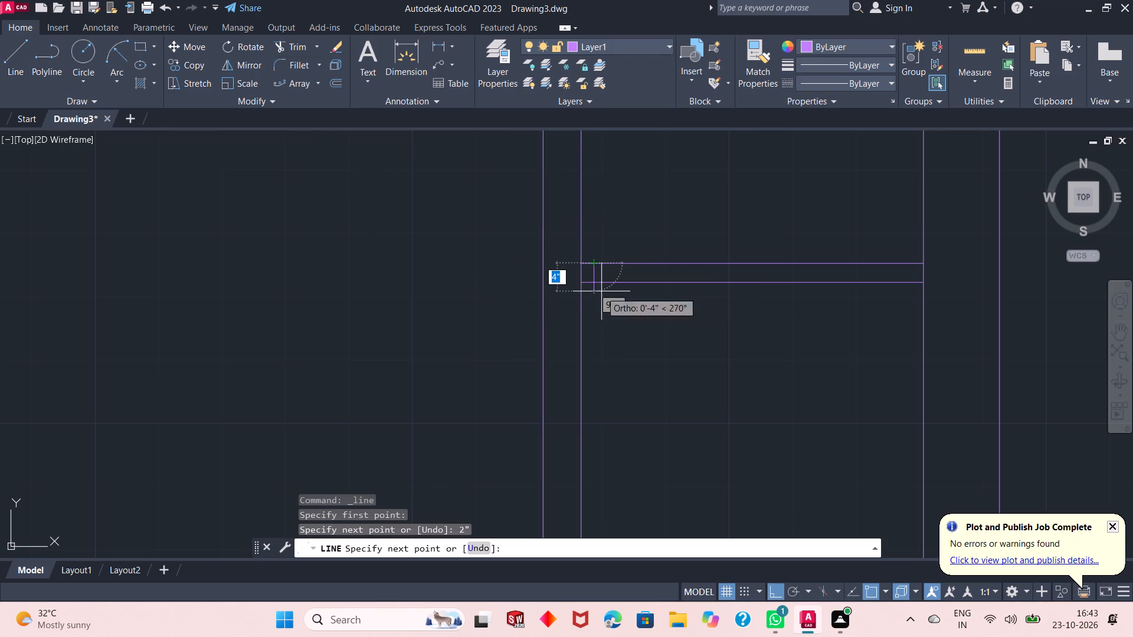
left_click(595, 283)
key("Escape")
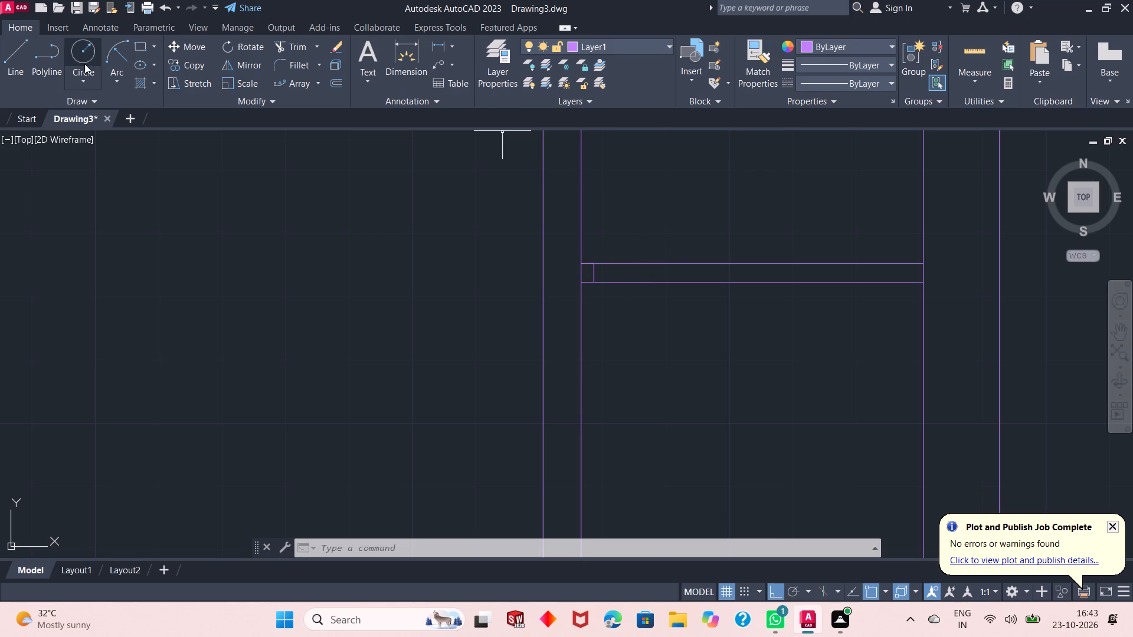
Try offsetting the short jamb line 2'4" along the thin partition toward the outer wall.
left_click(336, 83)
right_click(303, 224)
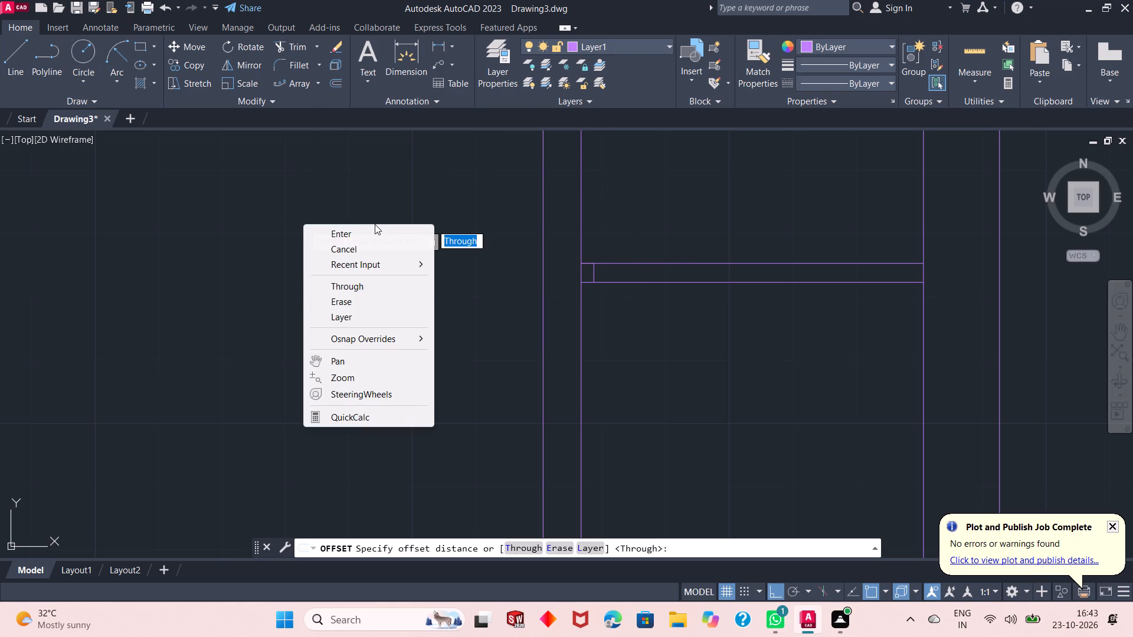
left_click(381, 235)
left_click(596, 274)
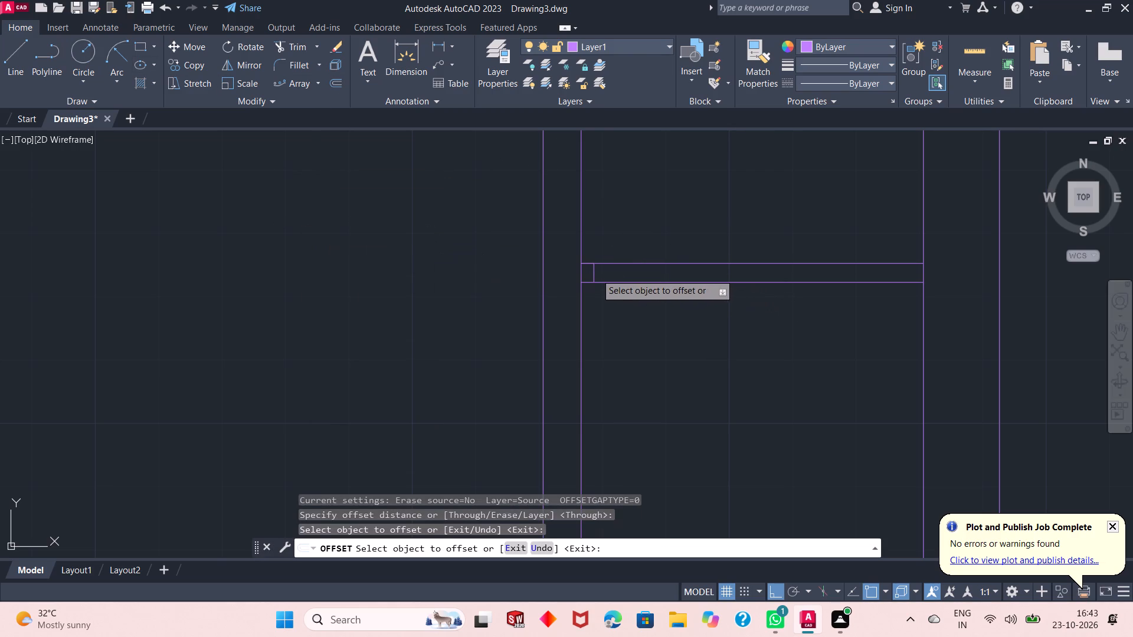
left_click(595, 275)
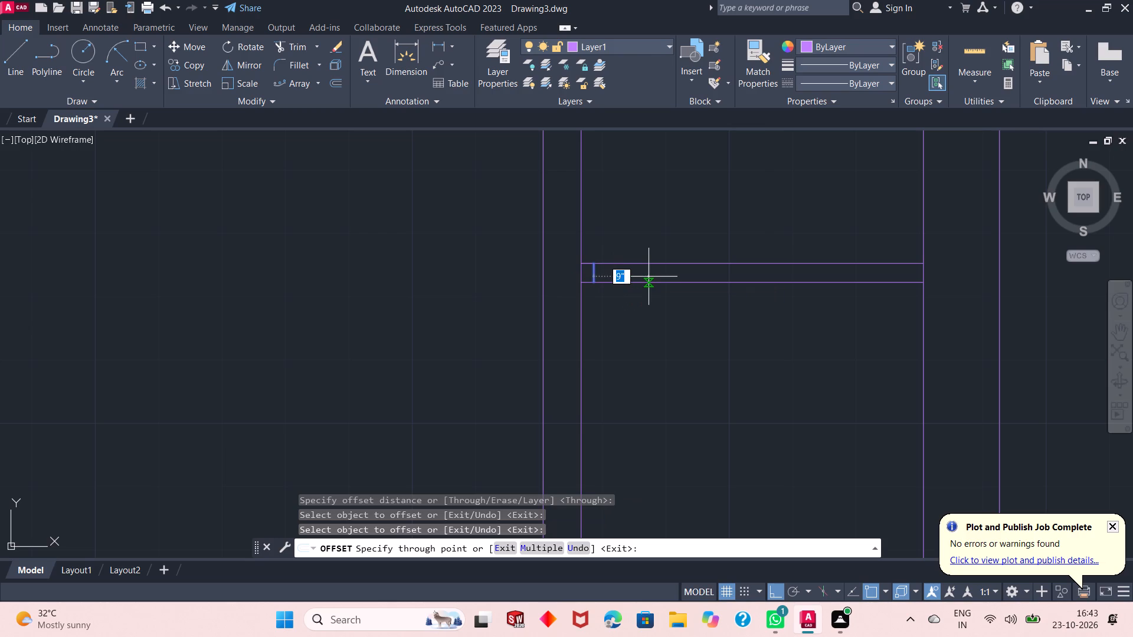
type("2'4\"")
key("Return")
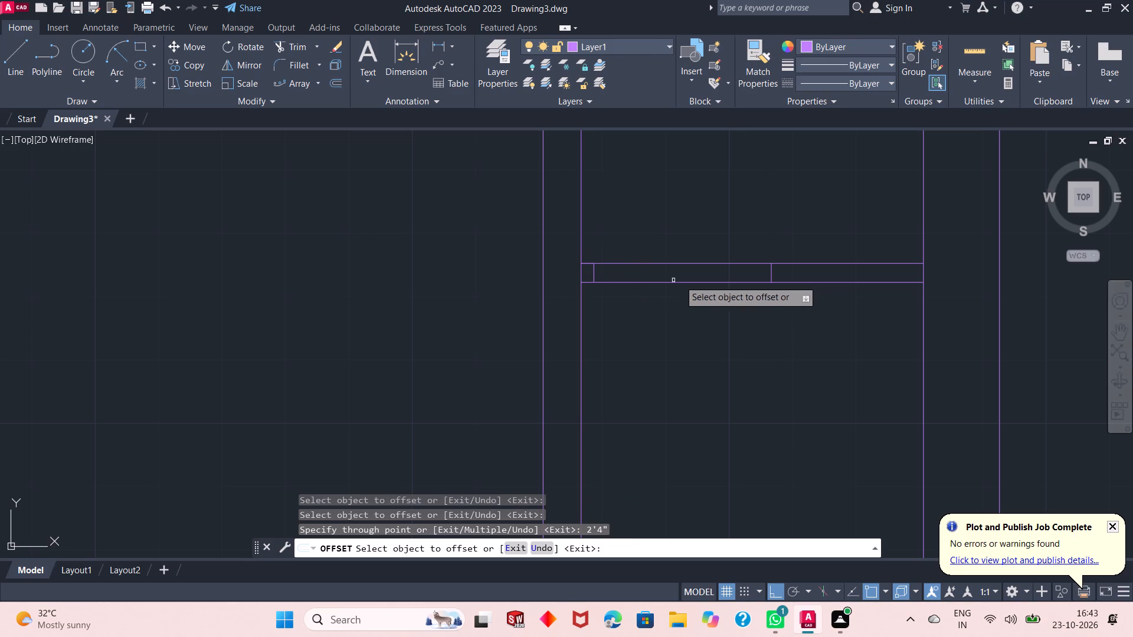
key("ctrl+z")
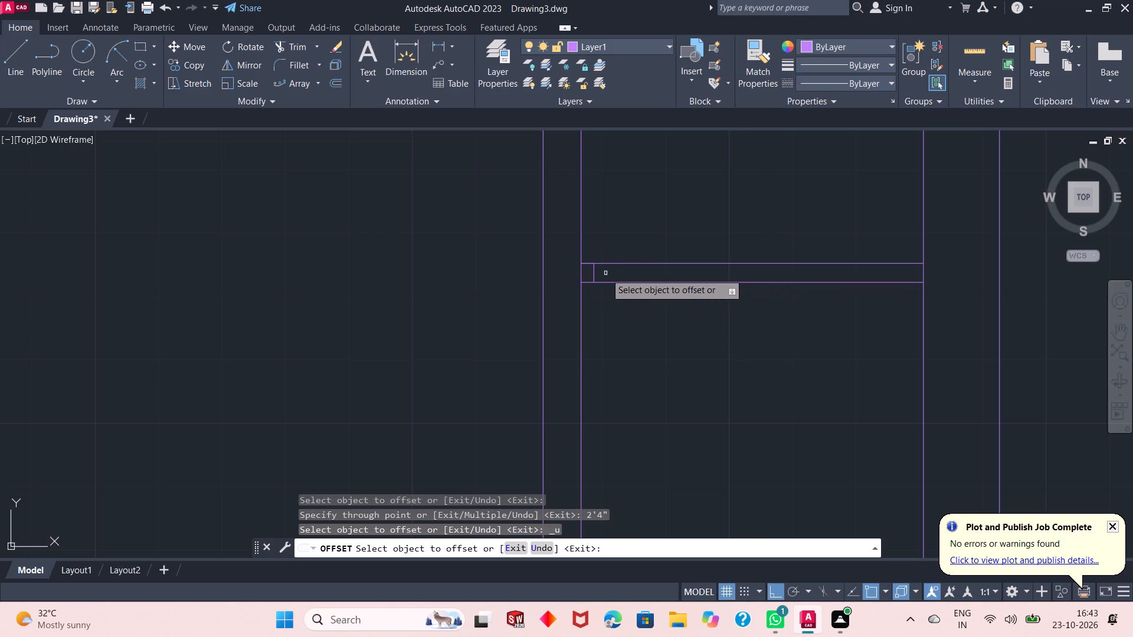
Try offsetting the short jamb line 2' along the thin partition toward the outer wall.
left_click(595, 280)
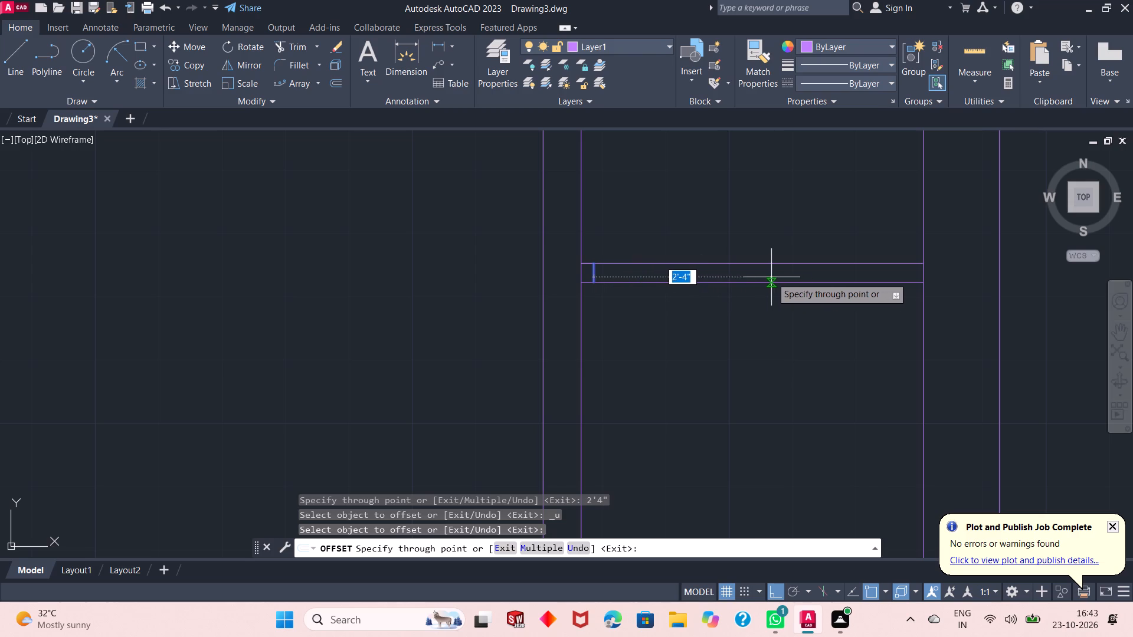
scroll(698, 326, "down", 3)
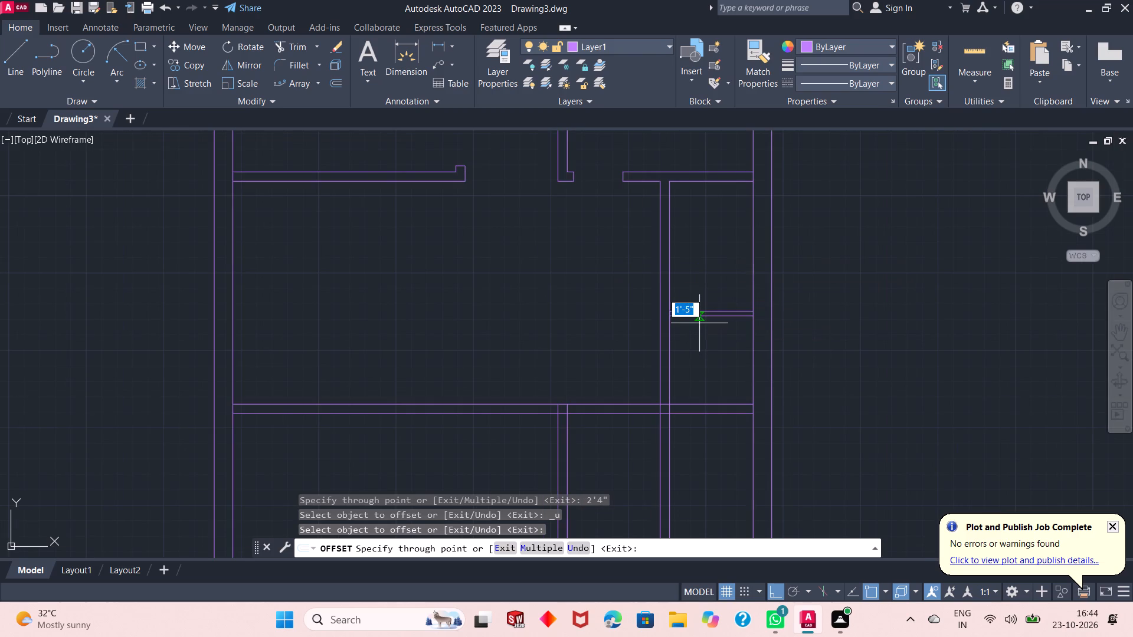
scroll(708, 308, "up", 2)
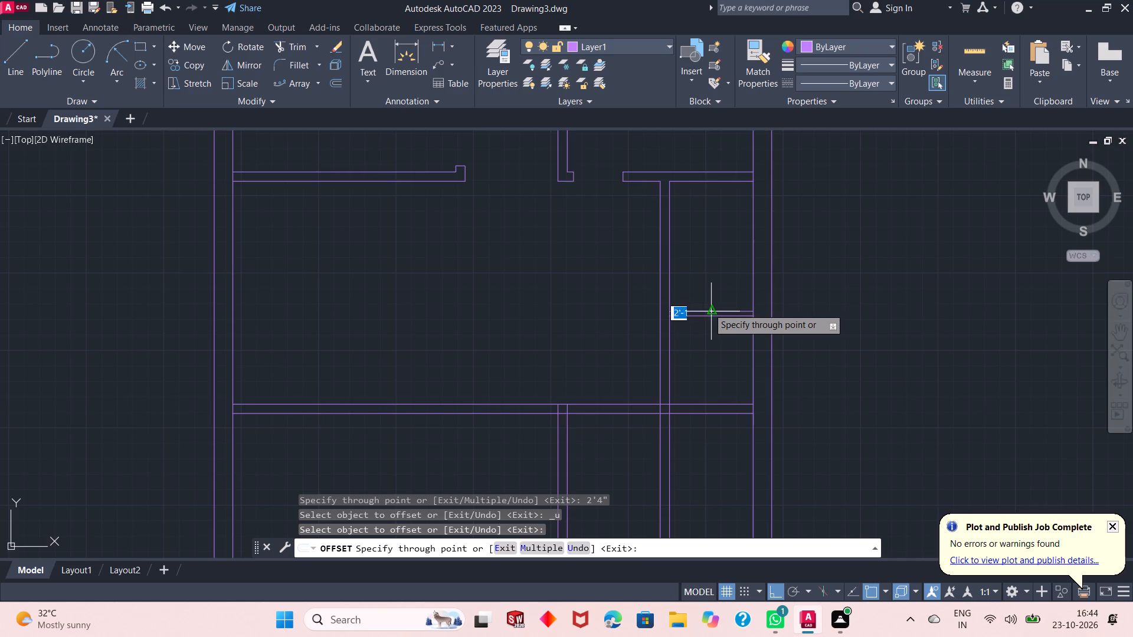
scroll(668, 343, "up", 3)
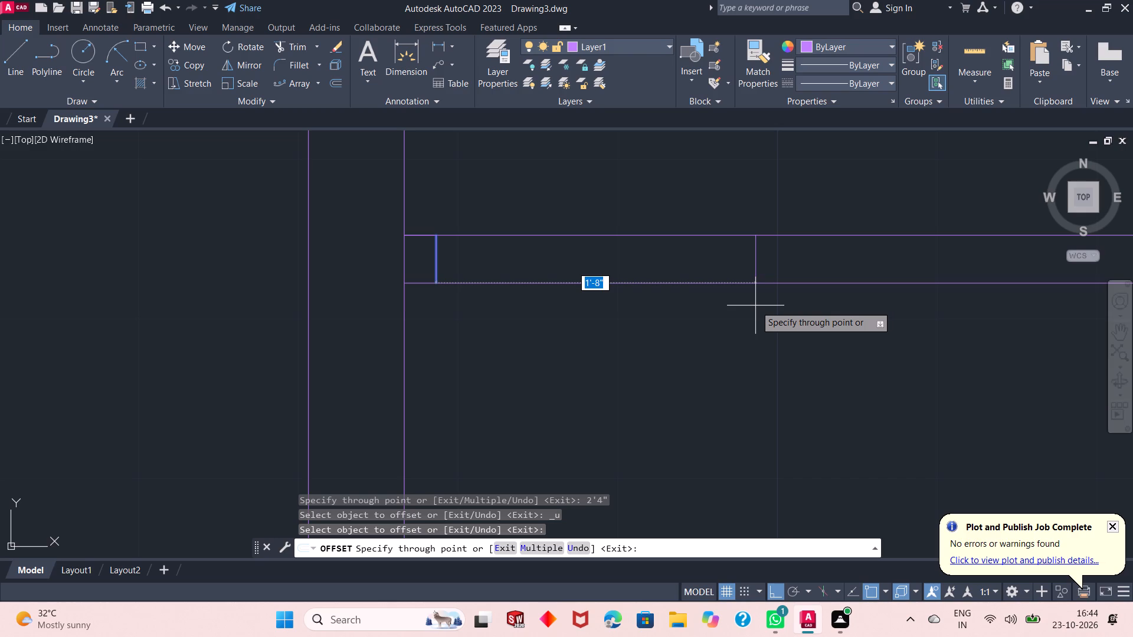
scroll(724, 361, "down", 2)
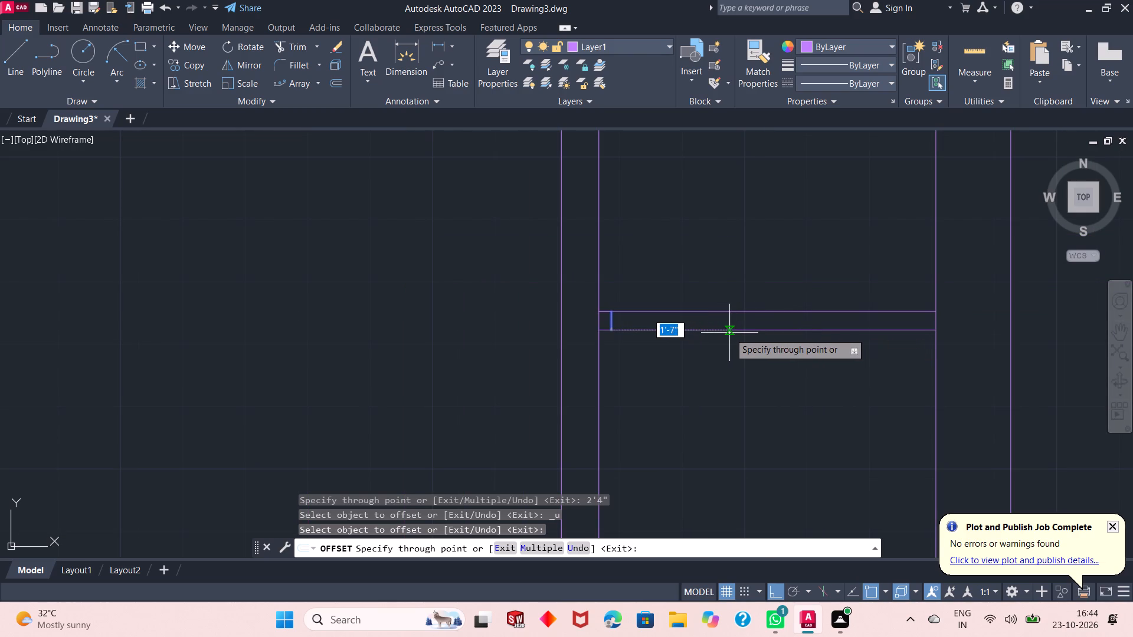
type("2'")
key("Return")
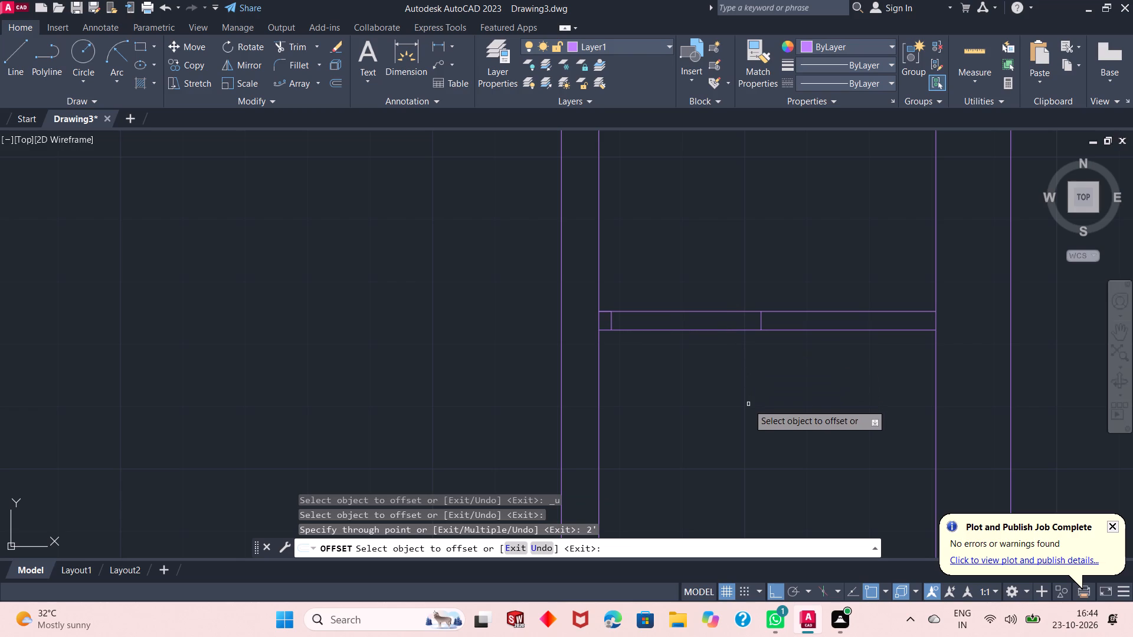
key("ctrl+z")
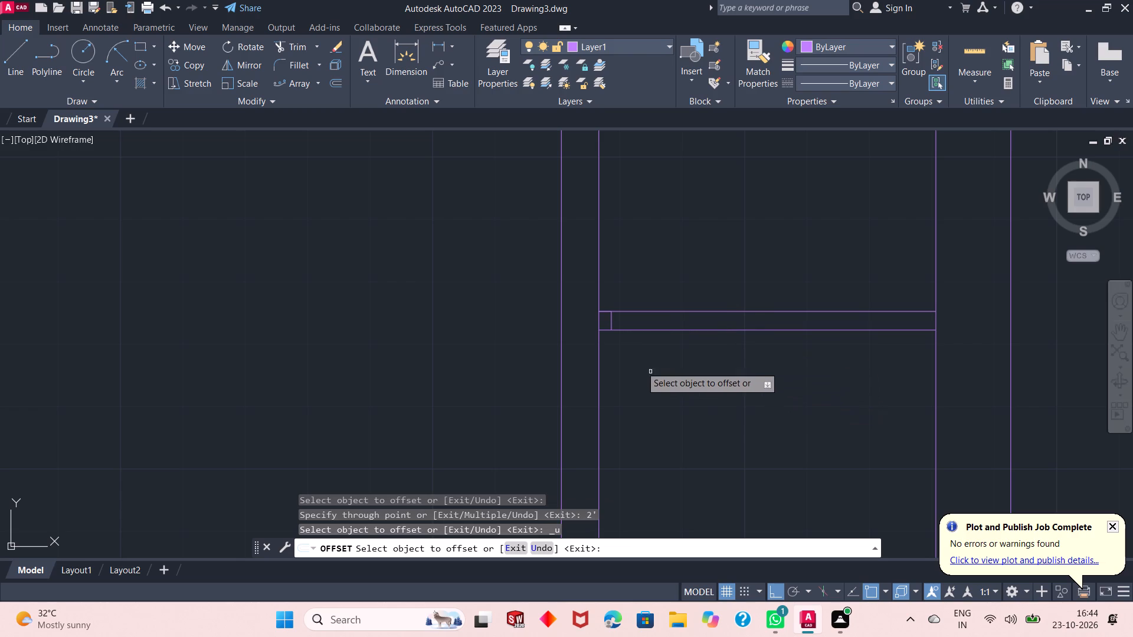
Select the short jamb line in the thin partition for offsetting toward the outer wall.
left_click(611, 324)
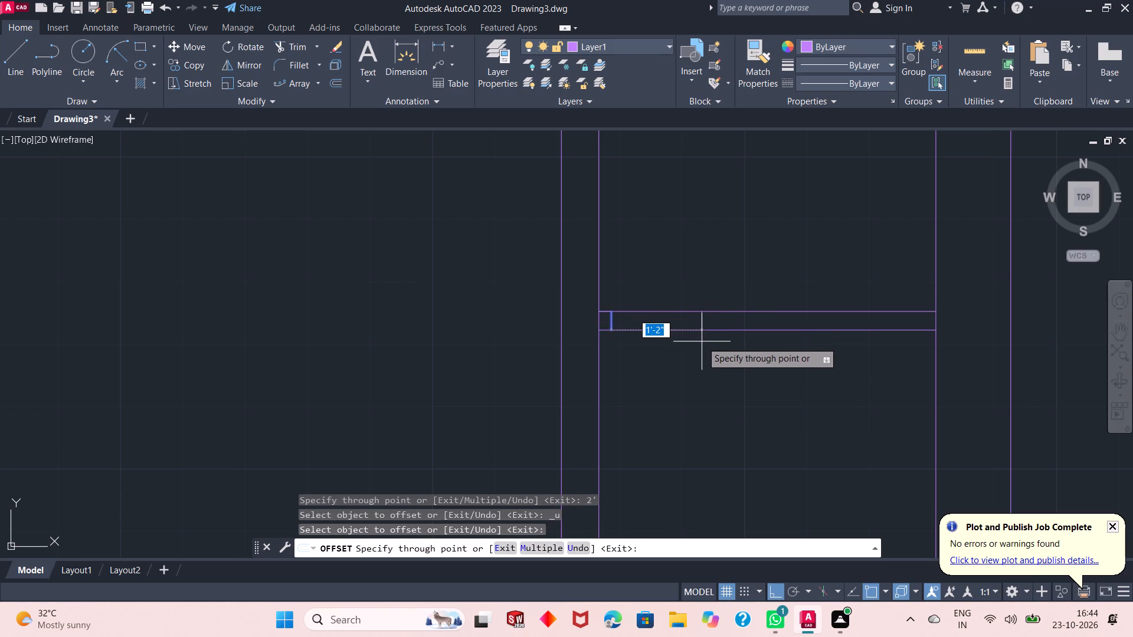
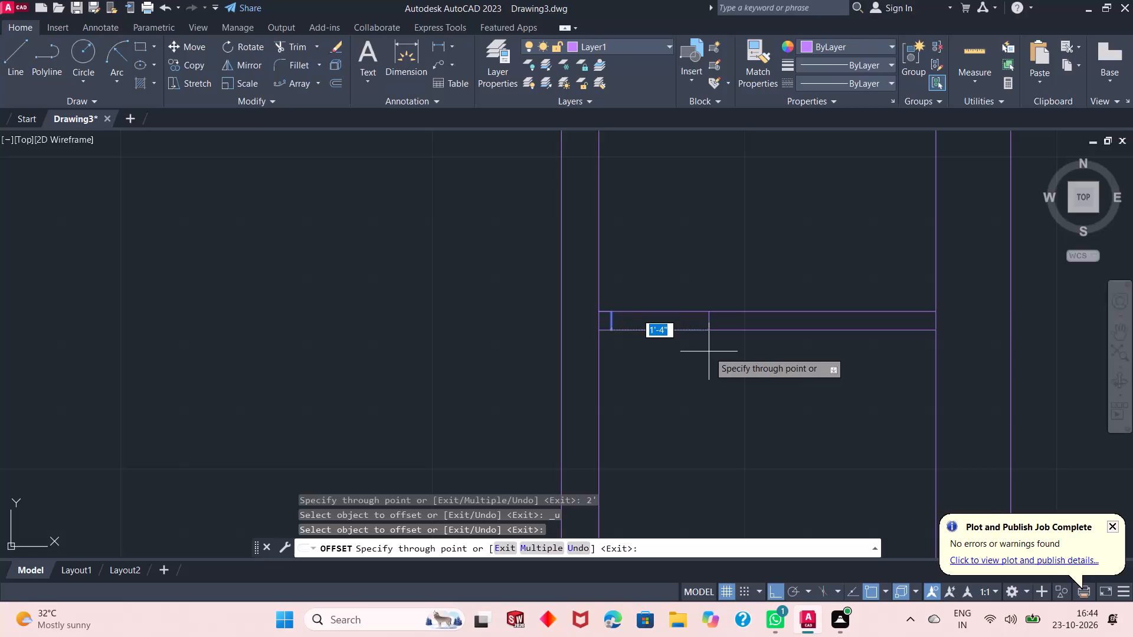
Offset the short jamb line about 1'4" along the thin partition toward the outer wall.
left_click(709, 352)
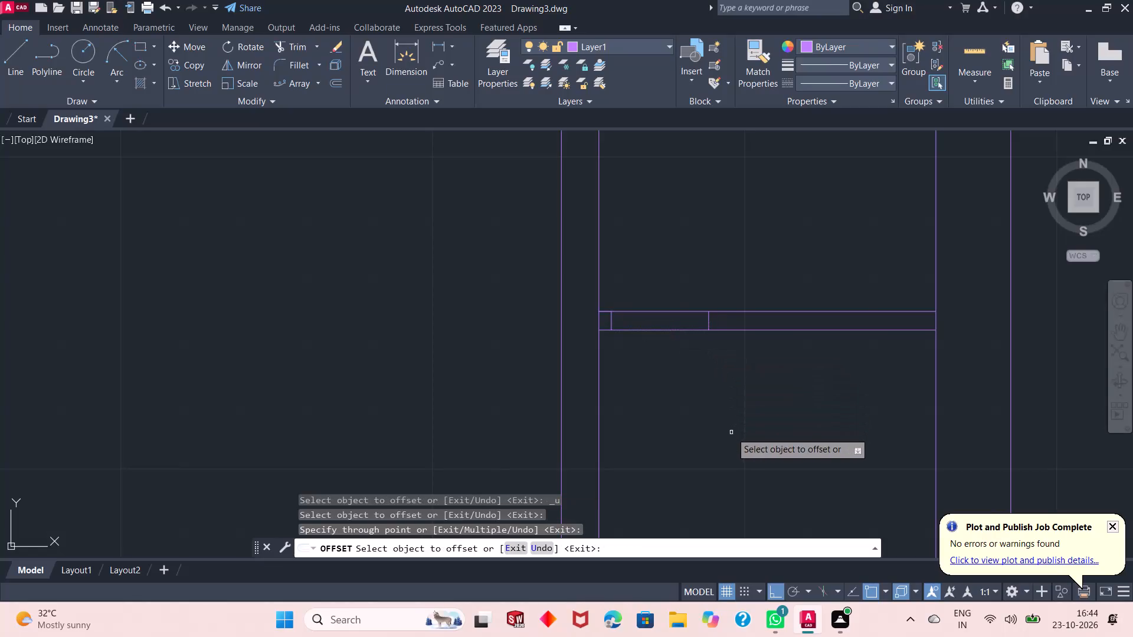
key("Escape")
Trim the thin partition's lines between its two jambs, and the vertical partition's face line across the small door stub.
left_click(294, 50)
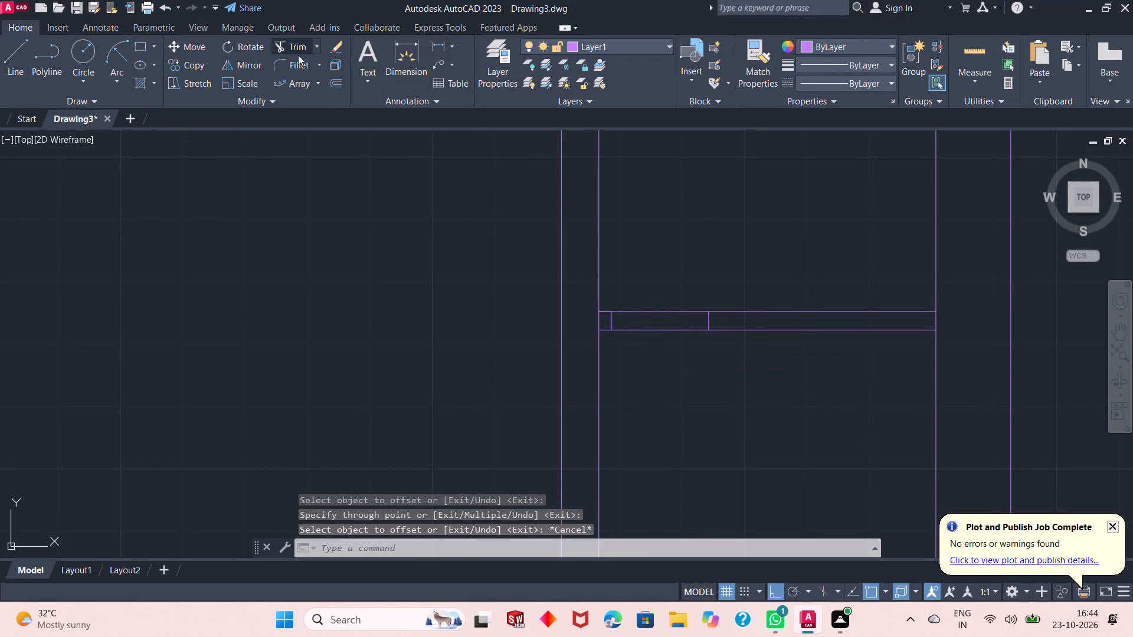
left_click_drag(699, 282, 675, 354)
key("Escape")
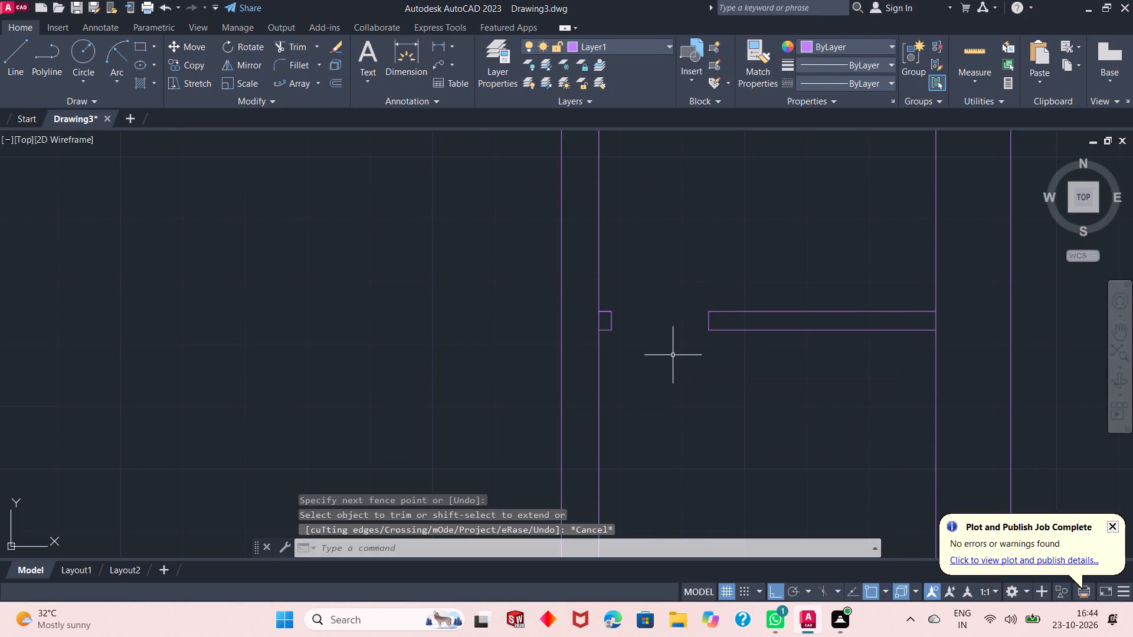
left_click(281, 47)
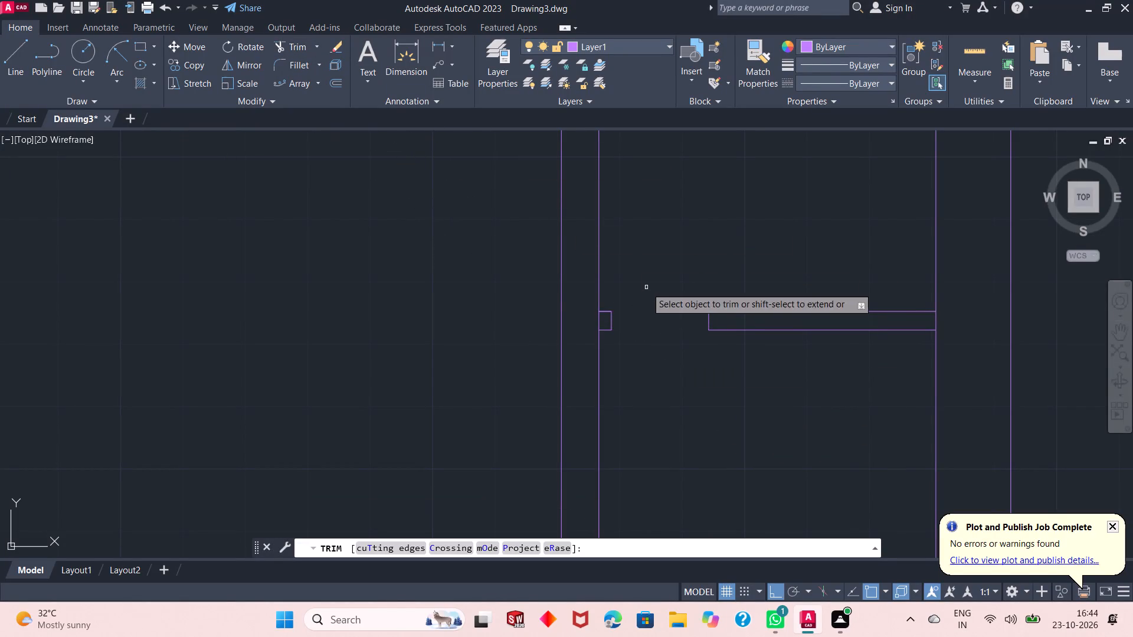
left_click_drag(607, 318, 588, 323)
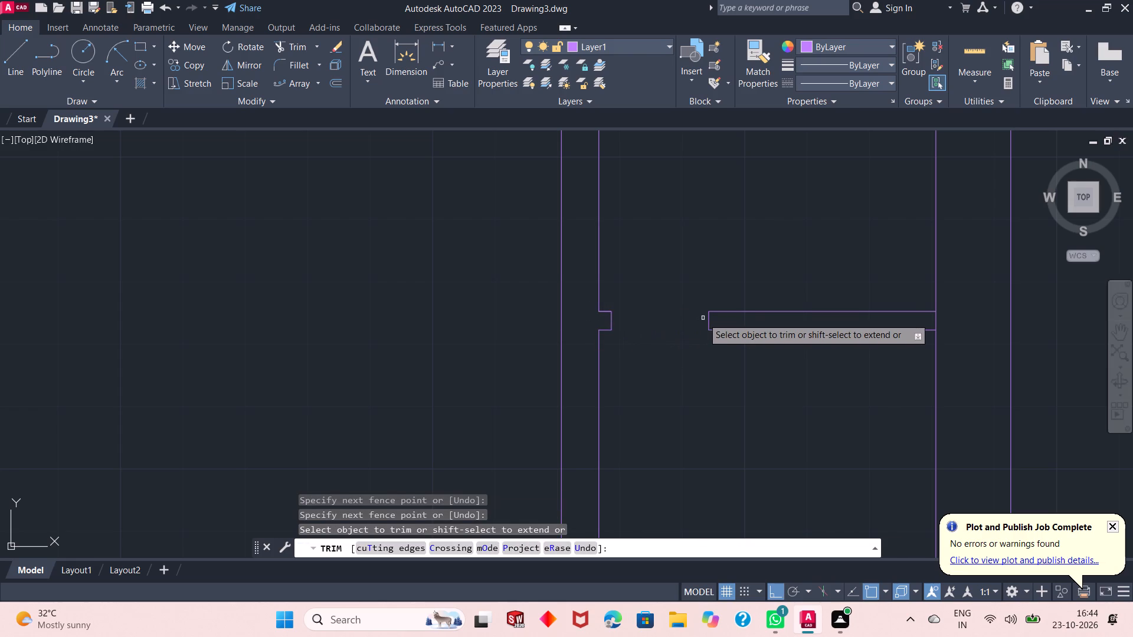
key("Escape")
key("Escape")
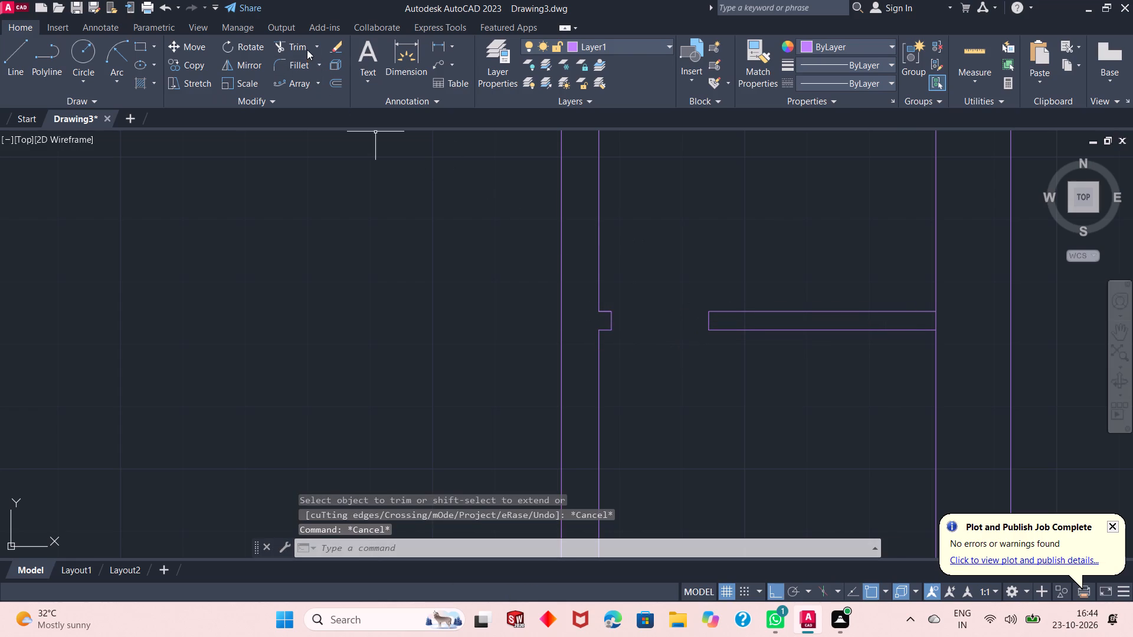
Extend the thin partition's lower line across the door opening to the vertical partition's right face.
left_click(315, 47)
left_click(318, 103)
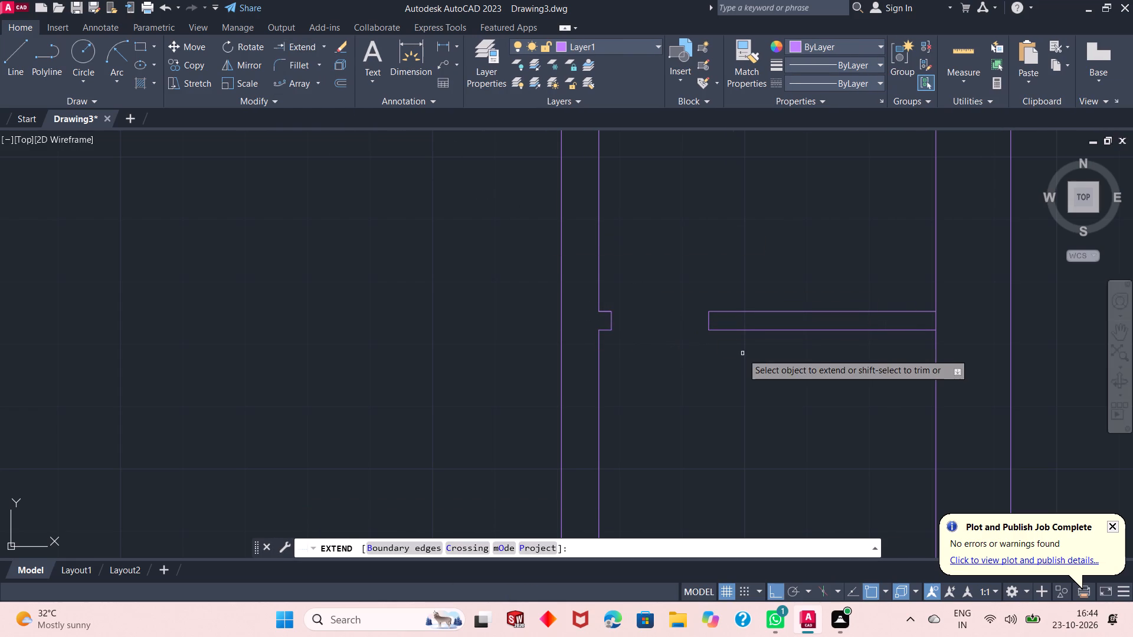
left_click(743, 331)
key("Escape")
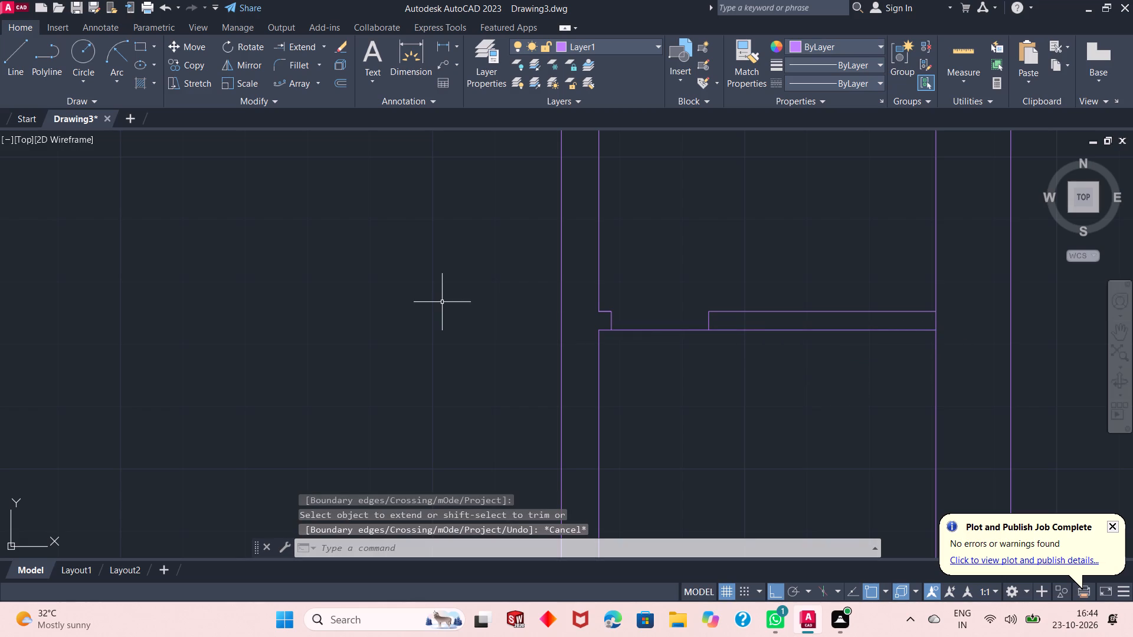
Draw a door jamb line across the vertical partition, 2" above the horizontal partition's upper line.
scroll(648, 273, "down", 2)
scroll(647, 442, "up", 1)
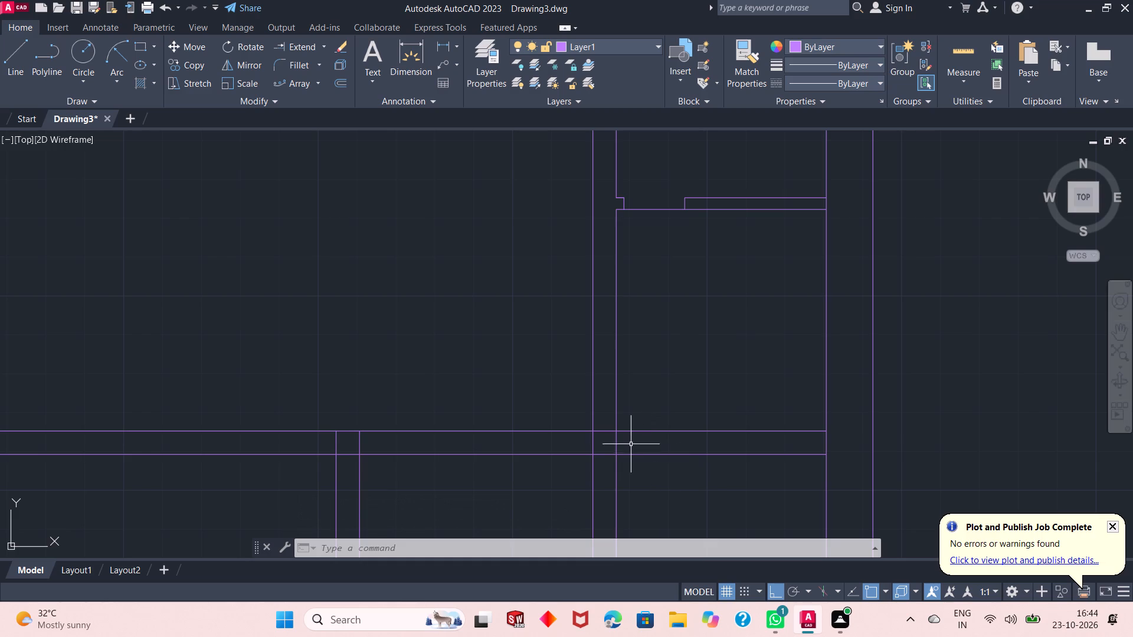
left_click(26, 64)
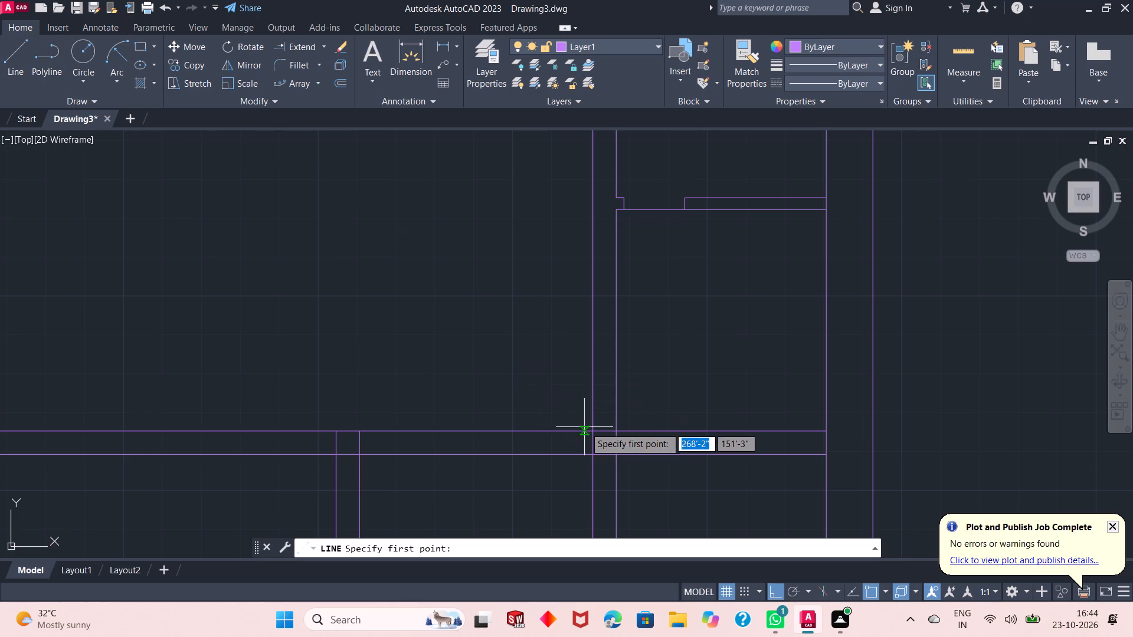
left_click(597, 429)
type("2\"")
key("Return")
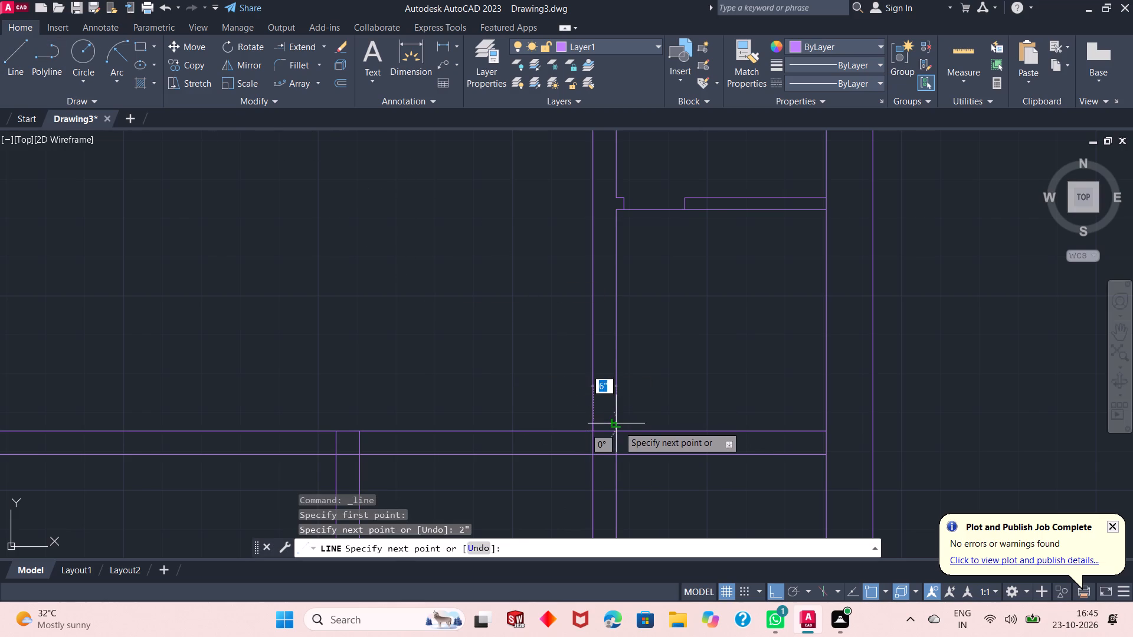
left_click(618, 426)
key("Escape")
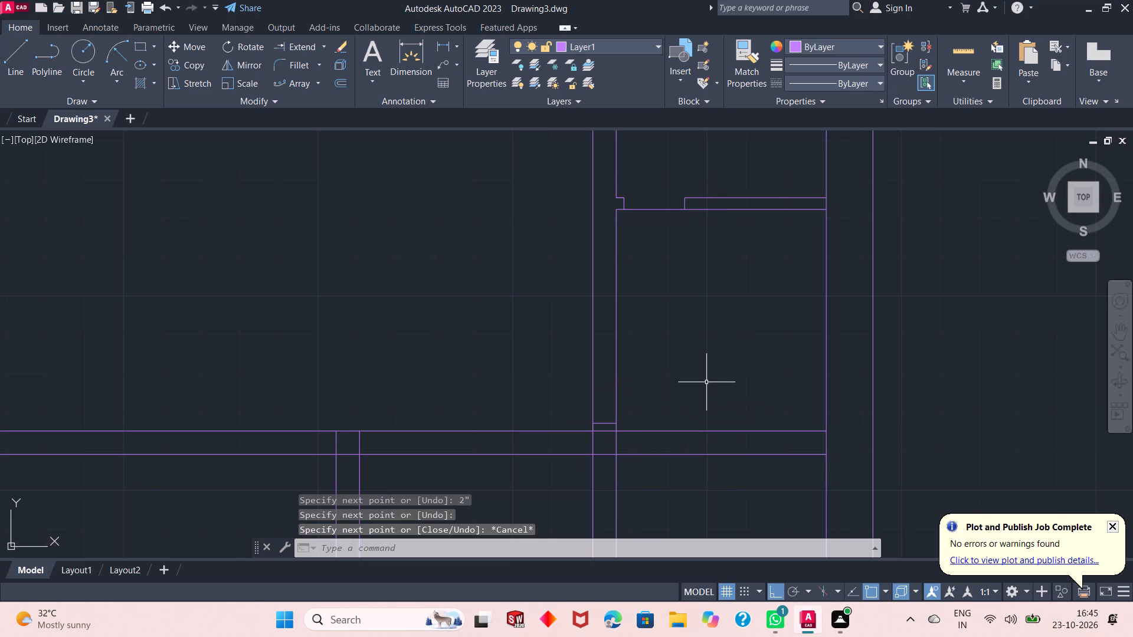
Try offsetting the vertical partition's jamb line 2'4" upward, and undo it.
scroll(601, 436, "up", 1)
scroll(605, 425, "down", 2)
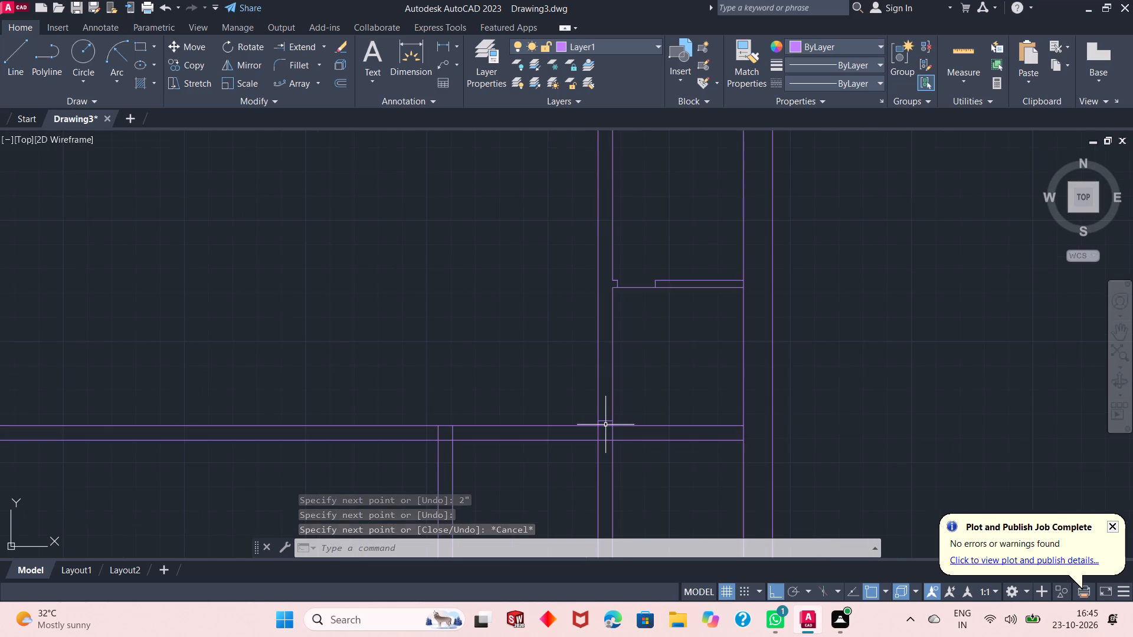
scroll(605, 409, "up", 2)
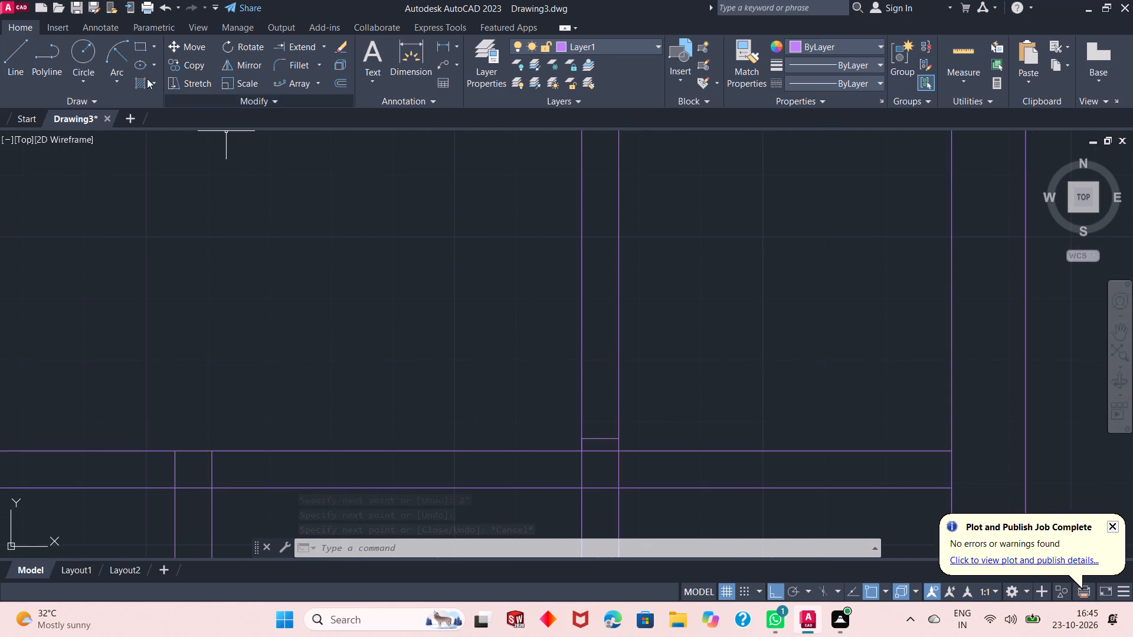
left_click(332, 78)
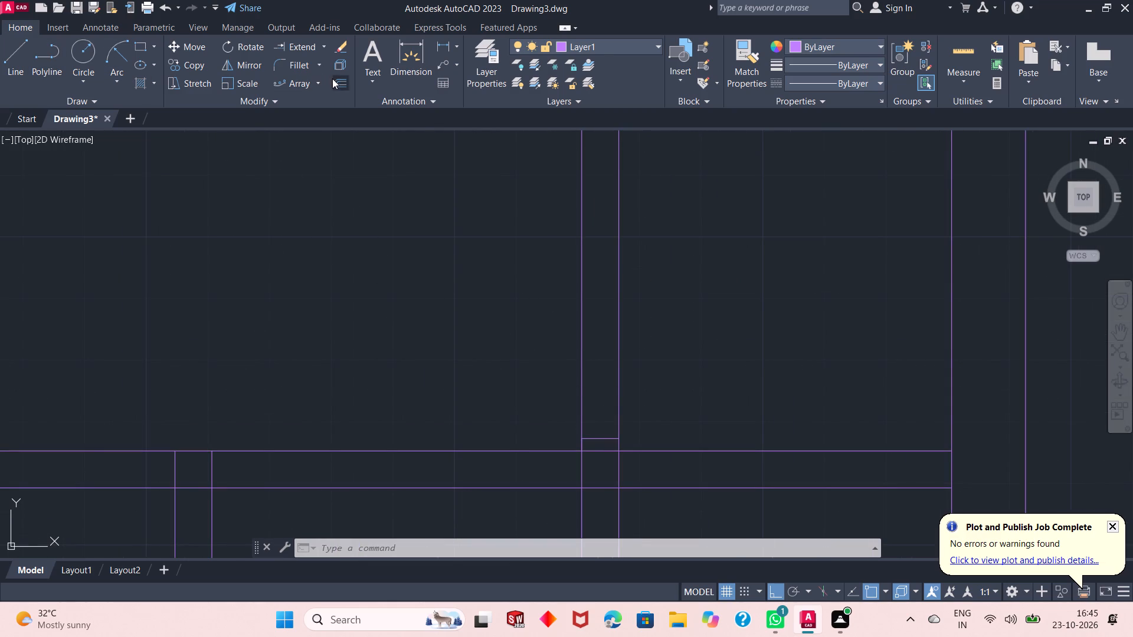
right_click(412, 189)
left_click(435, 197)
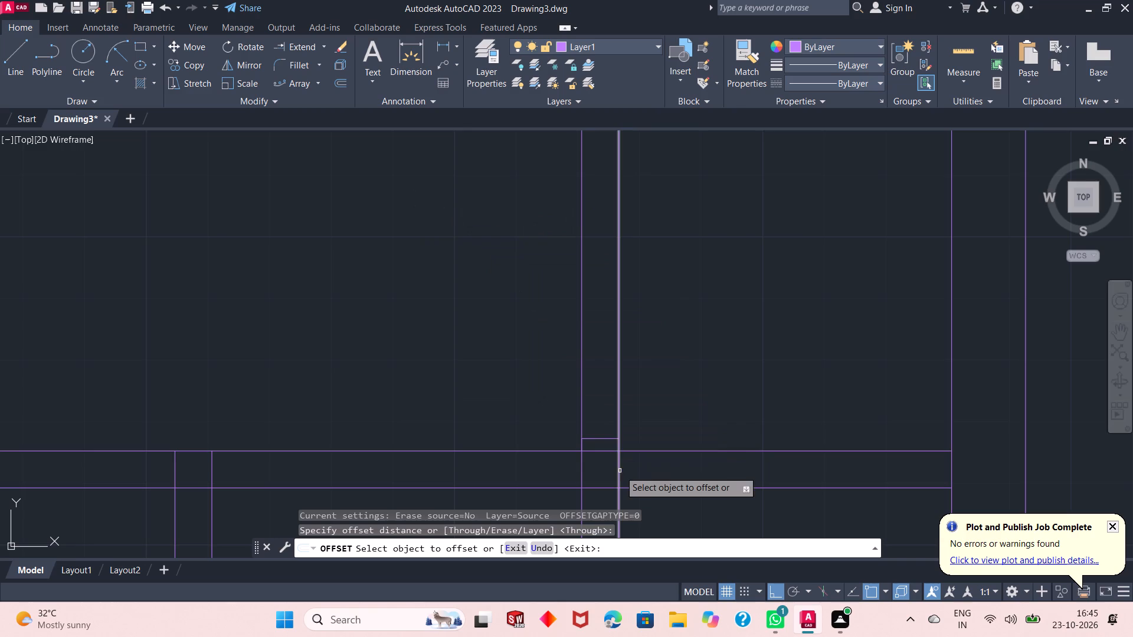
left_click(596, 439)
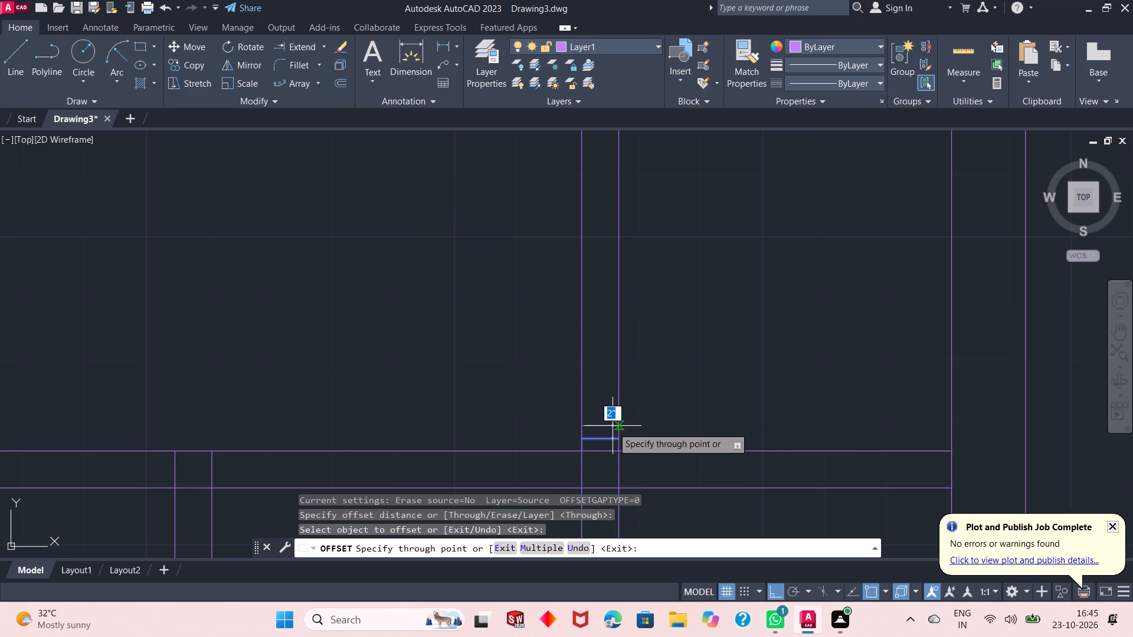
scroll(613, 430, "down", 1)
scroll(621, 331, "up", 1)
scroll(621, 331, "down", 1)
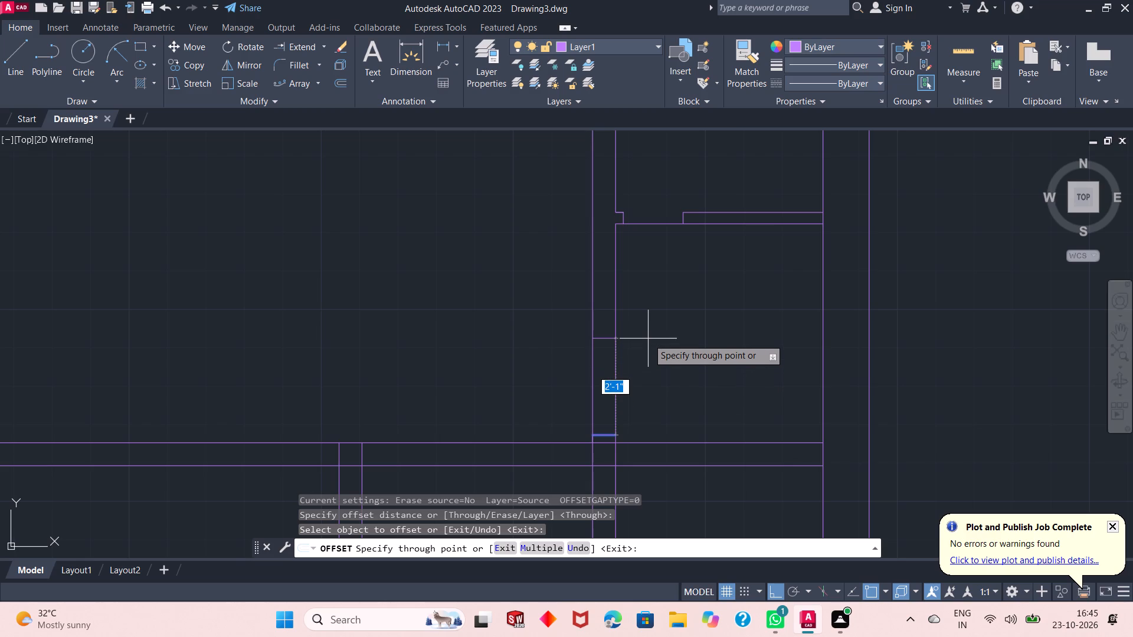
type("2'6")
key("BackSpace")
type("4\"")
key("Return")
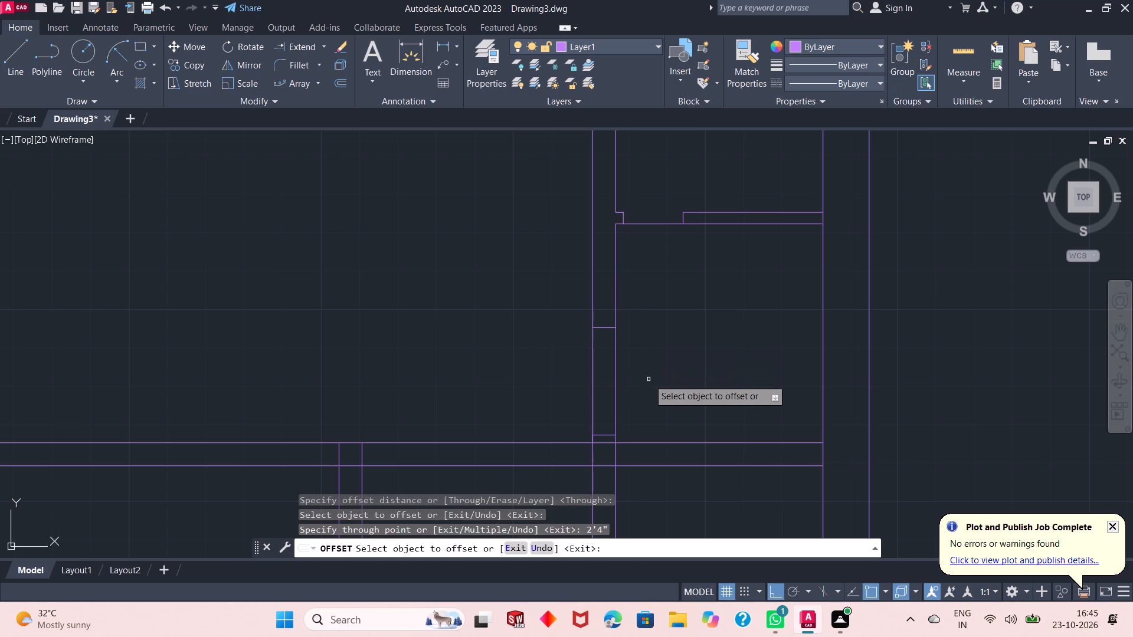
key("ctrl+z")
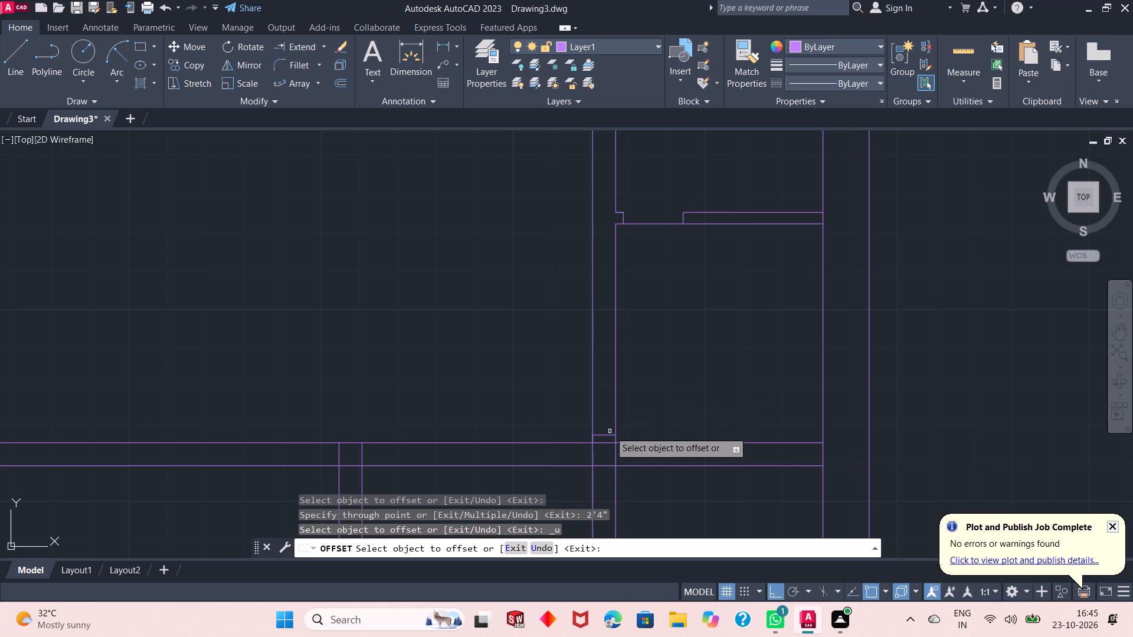
Offset the vertical partition's jamb line 2'2" upward along the partition.
left_click(609, 435)
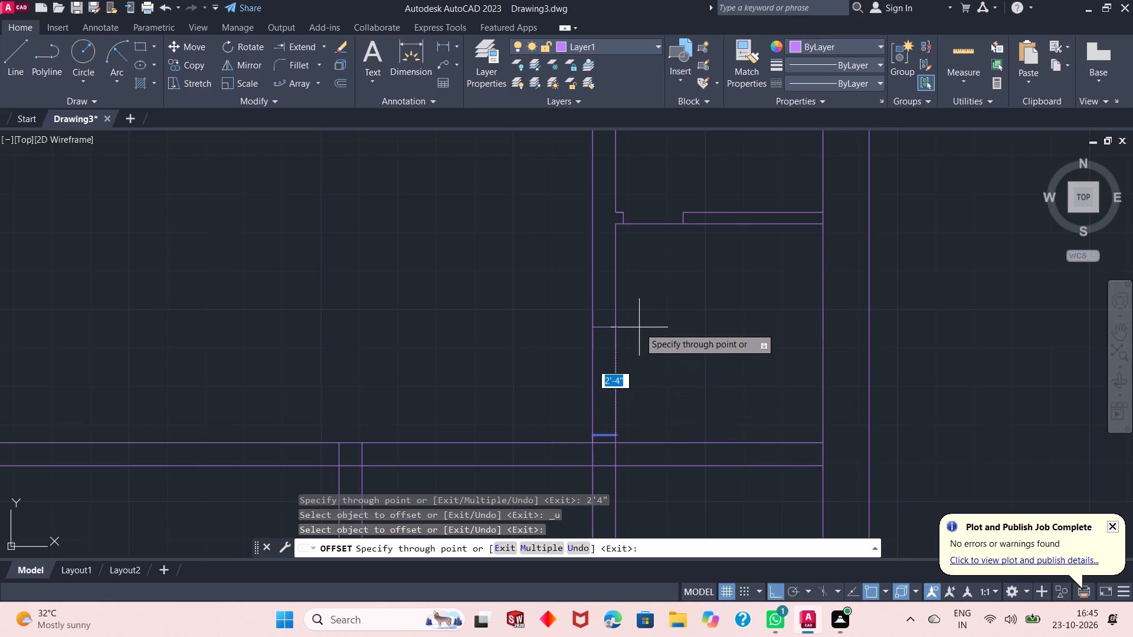
type("2'2\"")
key("Return")
key("Escape")
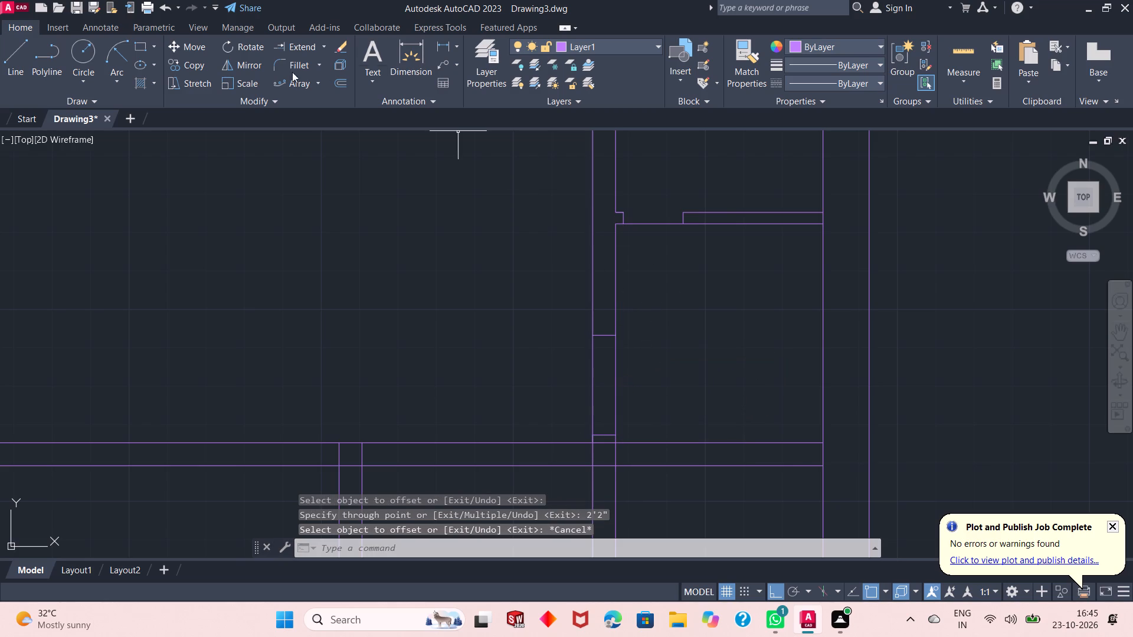
Trim both vertical partition lines between the two jambs to open the doorway.
left_click(325, 48)
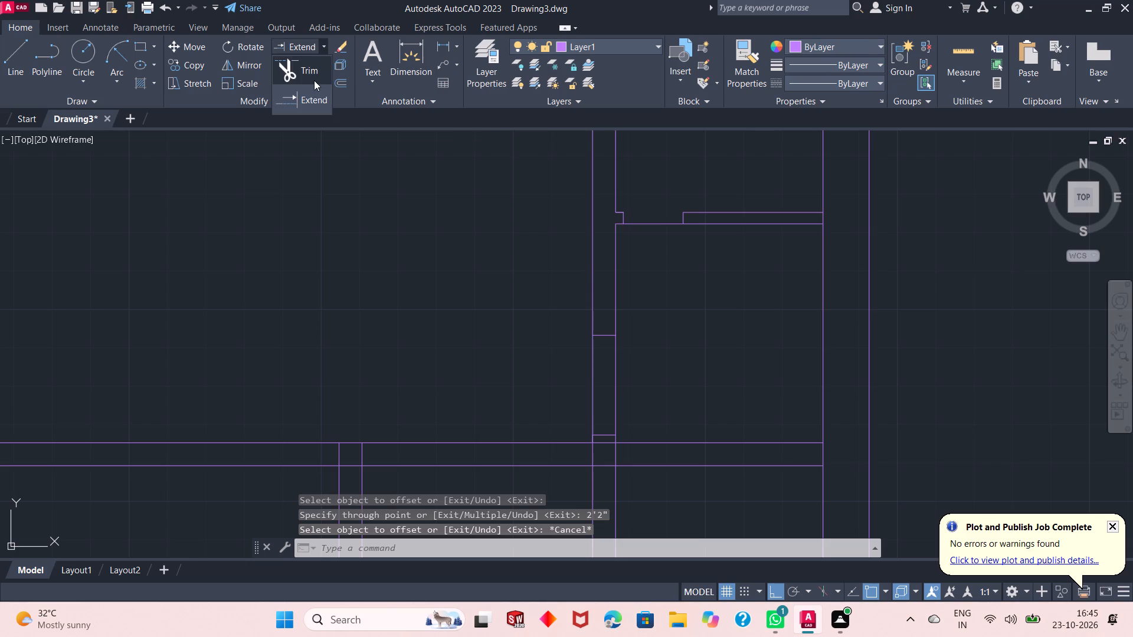
left_click(314, 80)
left_click_drag(649, 376, 533, 390)
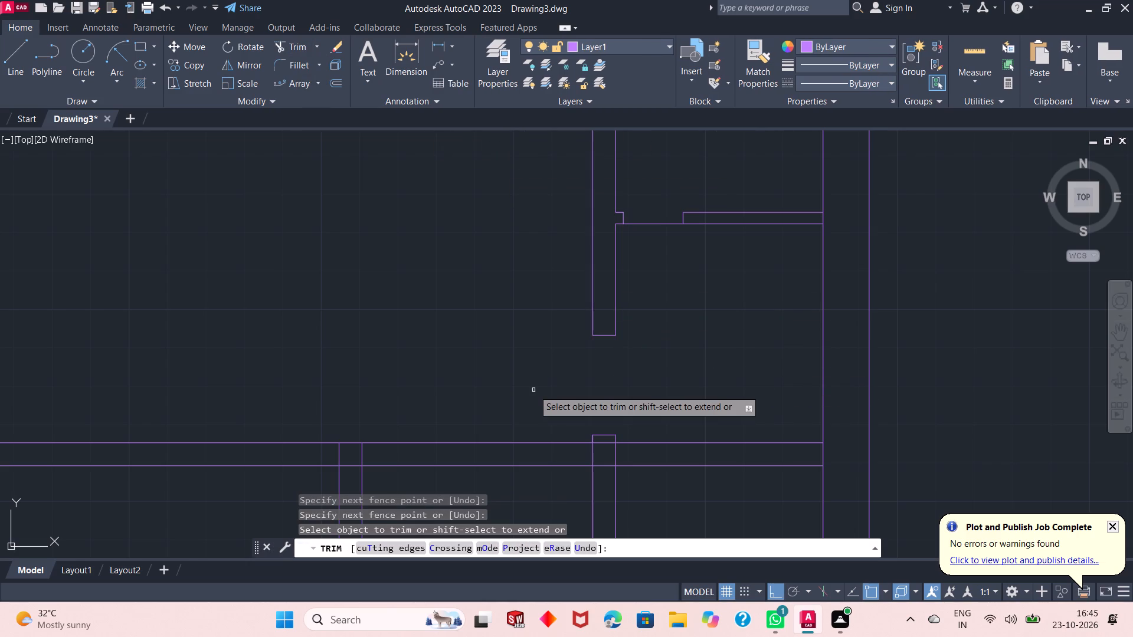
Trim the horizontal partition's upper line across the jamb stub, and the vertical partition's lines within and below the horizontal partition.
scroll(608, 475, "up", 2)
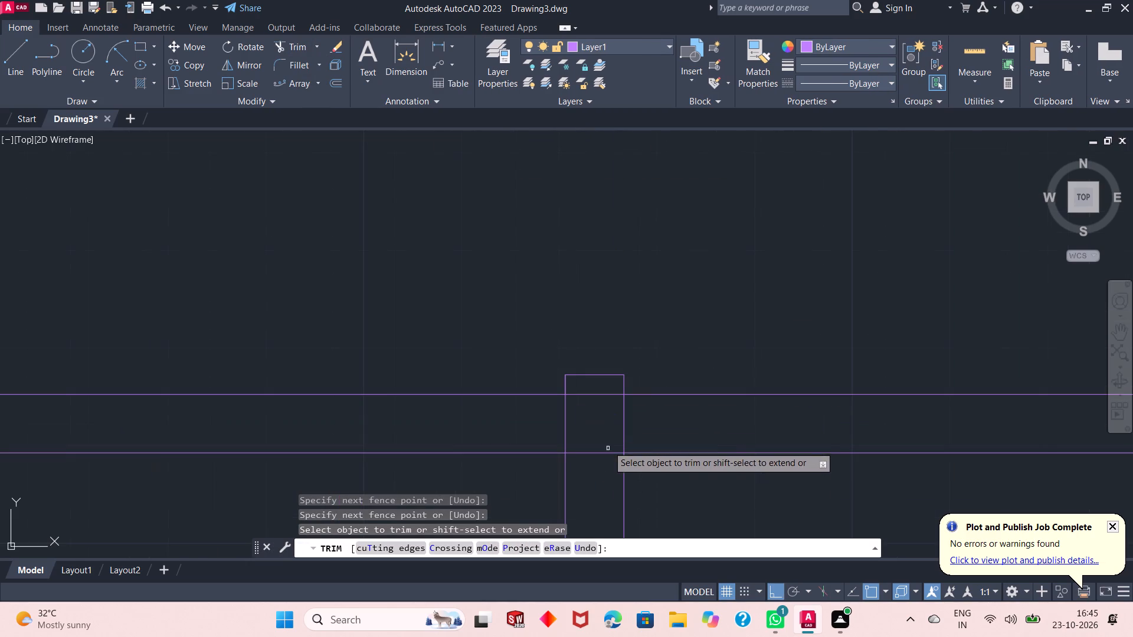
left_click_drag(607, 389, 606, 410)
left_click_drag(532, 431, 694, 441)
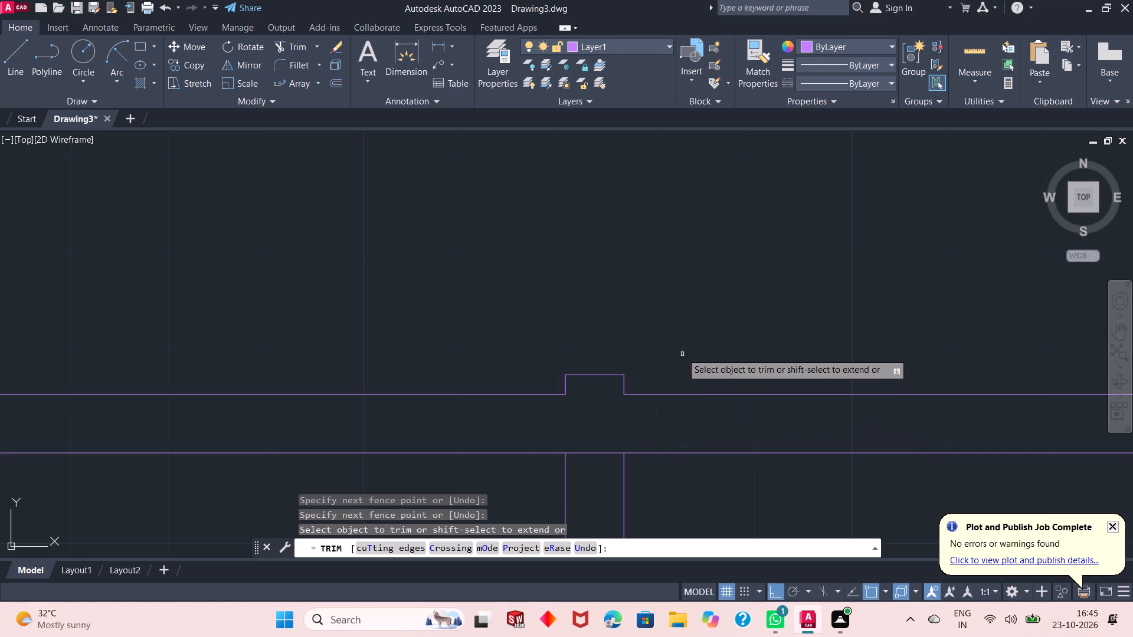
scroll(670, 263, "down", 2)
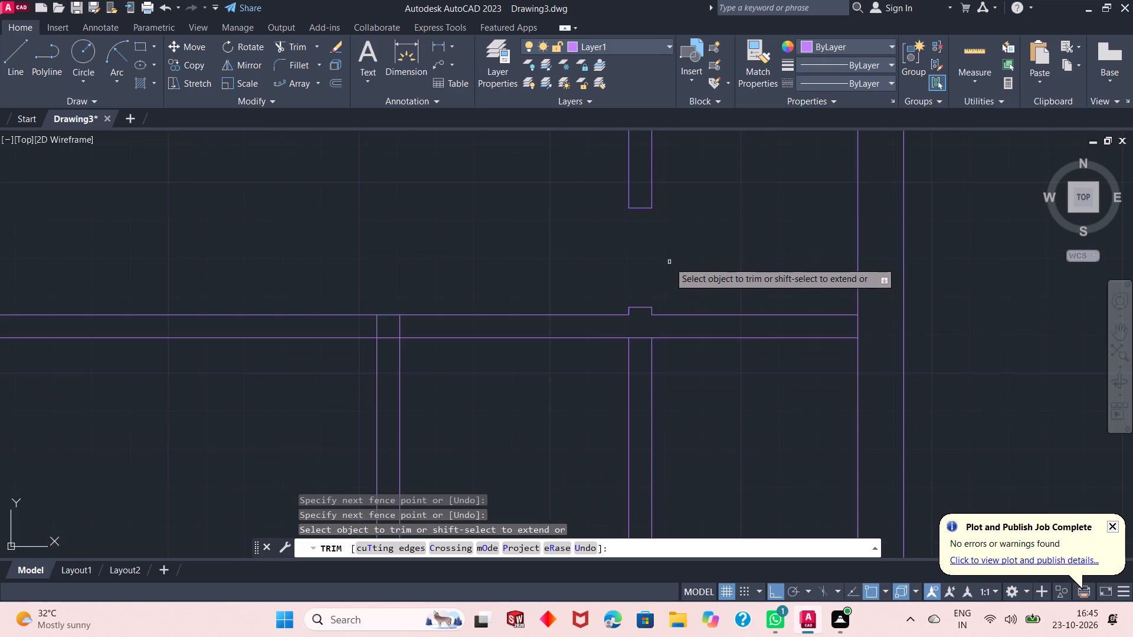
scroll(669, 254, "down", 2)
left_click_drag(690, 358, 628, 382)
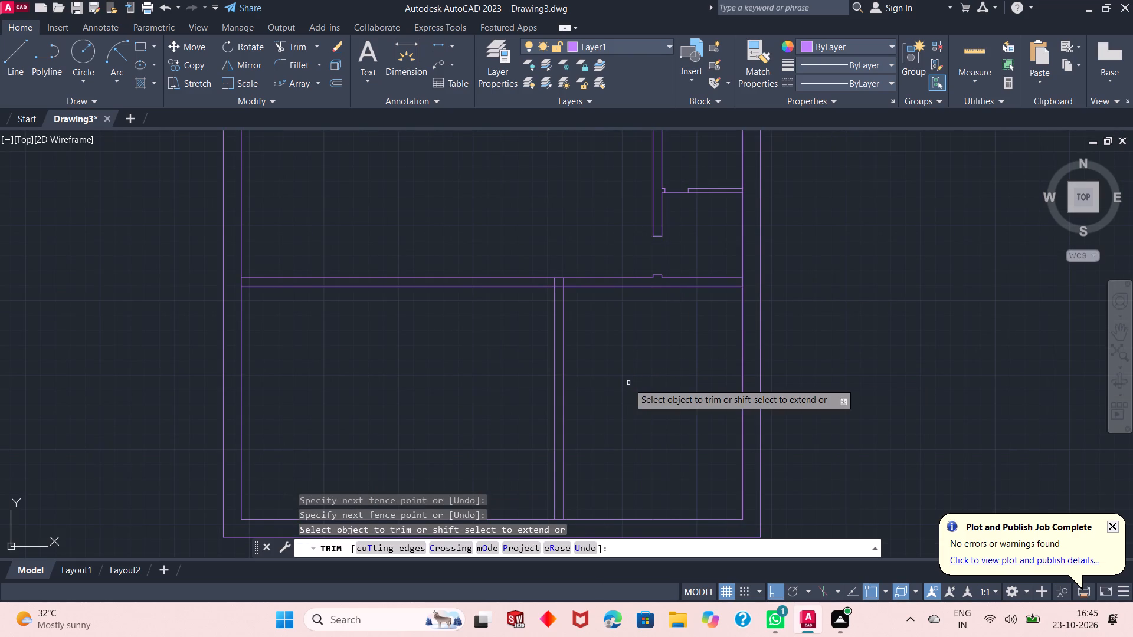
scroll(618, 239, "up", 1)
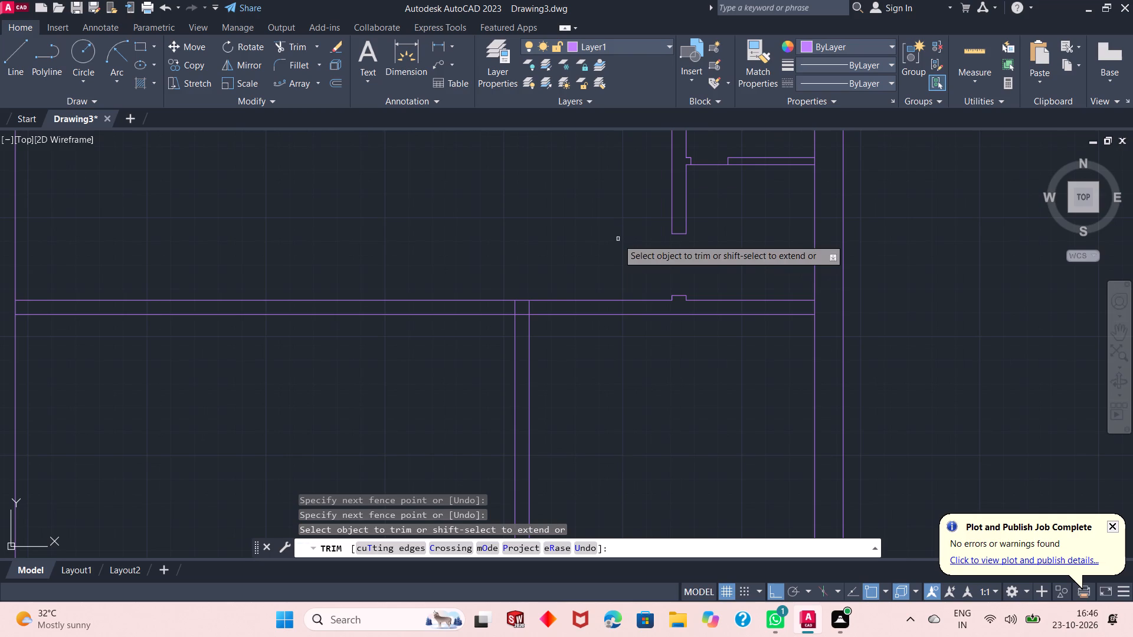
key("Escape")
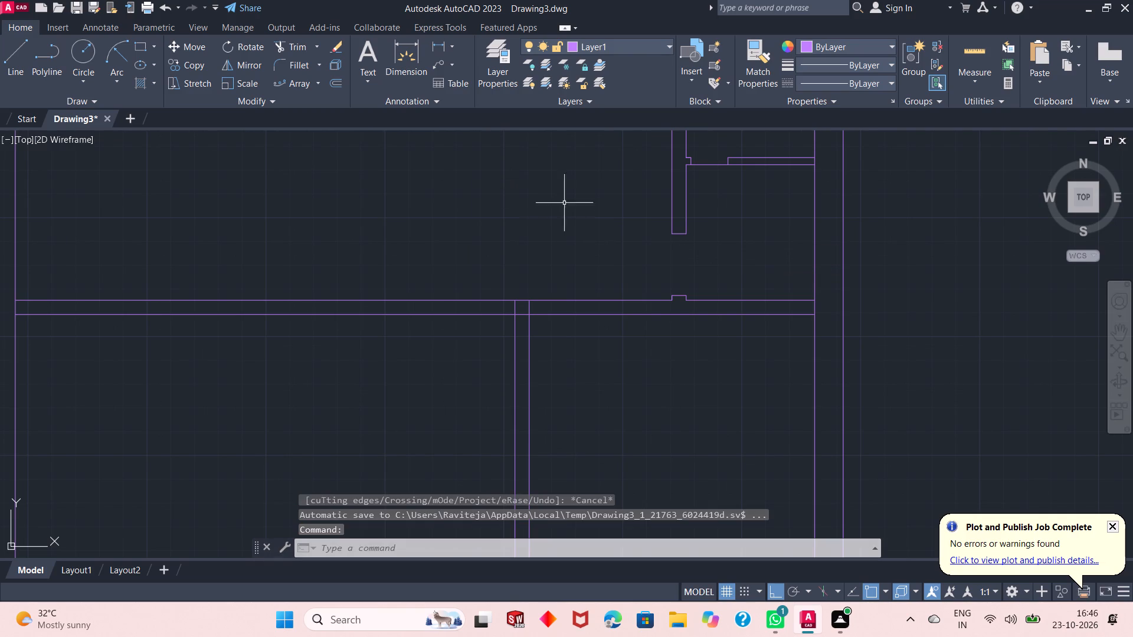
Offset the lower vertical partition's right face line 3' toward the right outer wall.
left_click(334, 87)
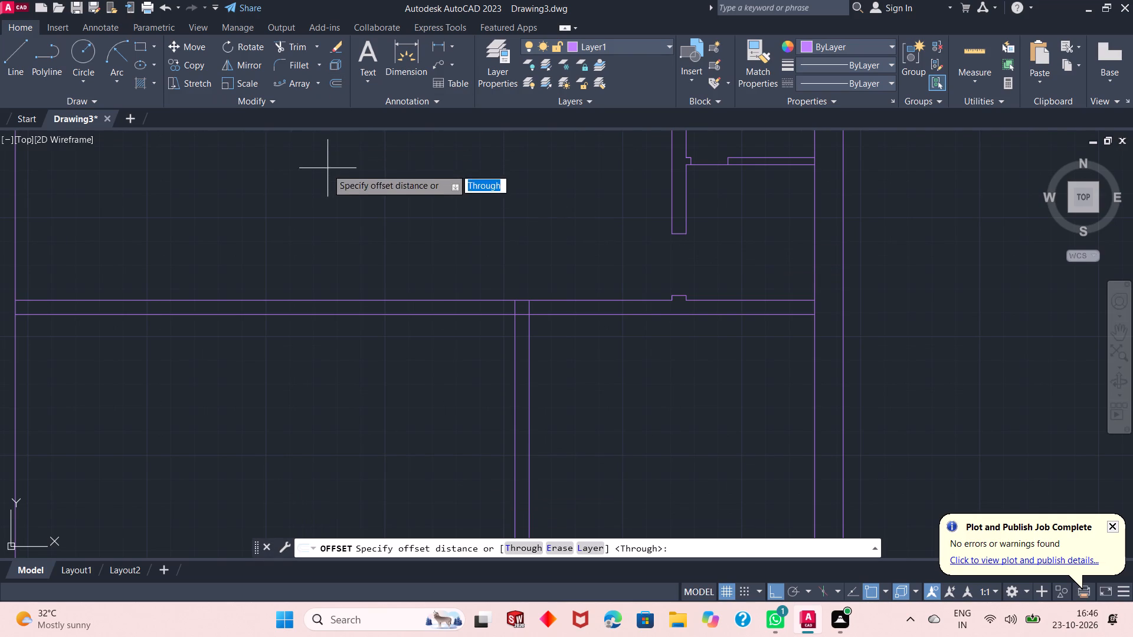
right_click(273, 173)
left_click(304, 185)
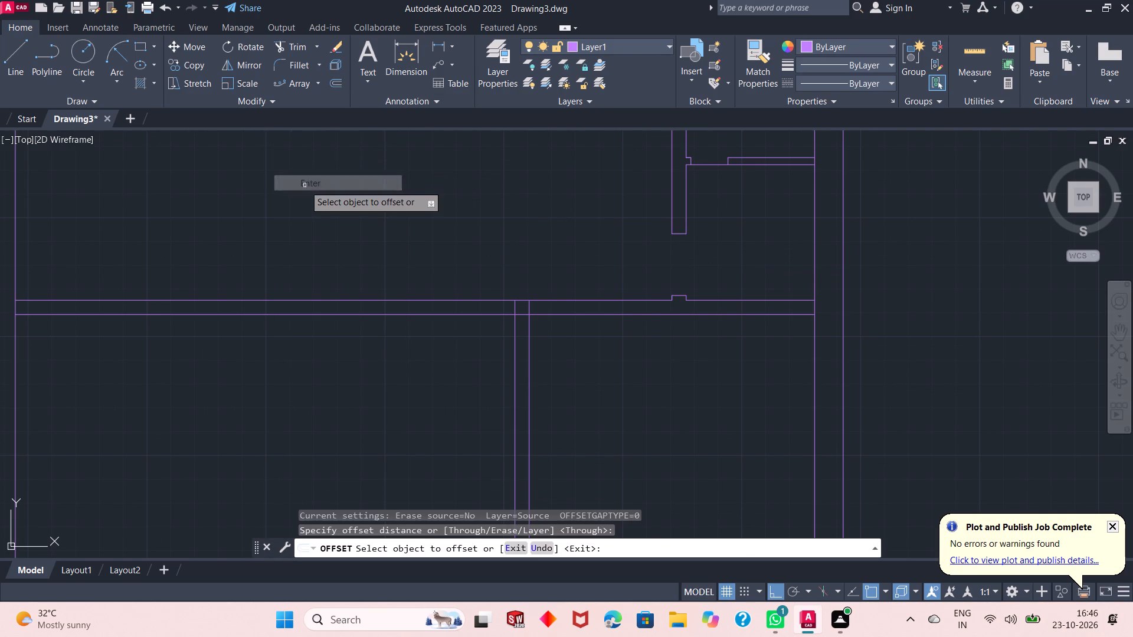
left_click(528, 348)
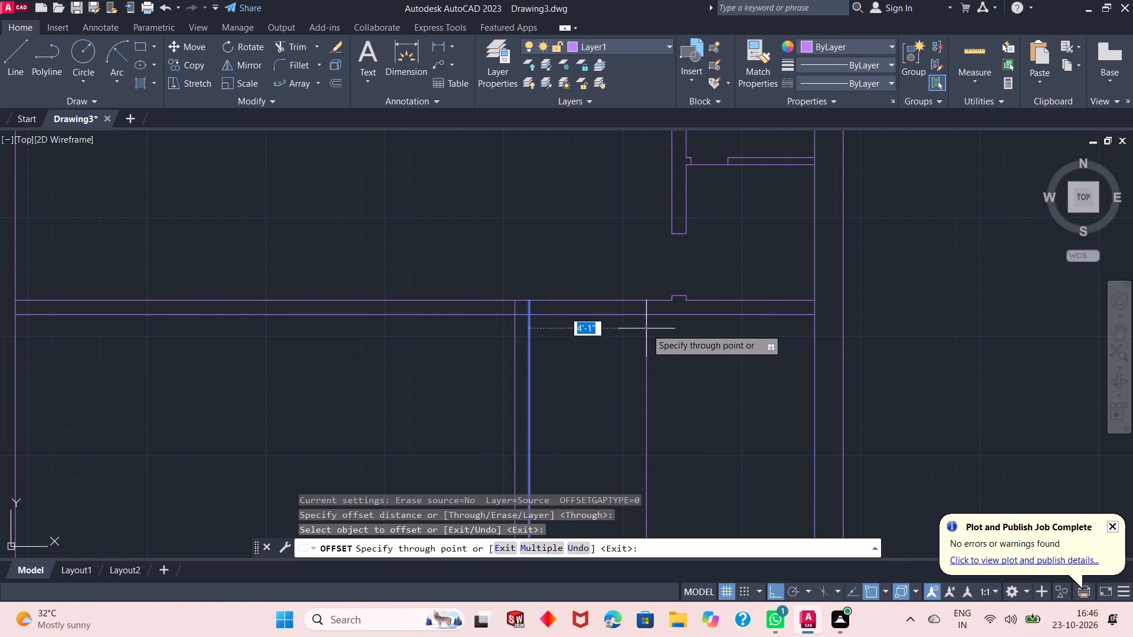
key("3")
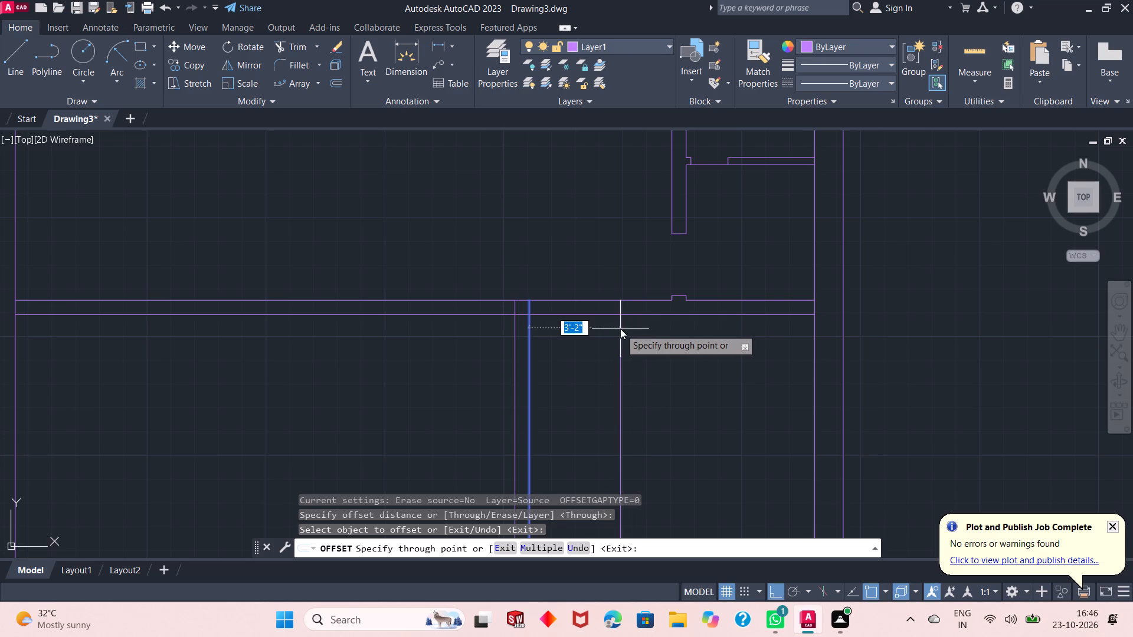
key("apostrophe")
key("Return")
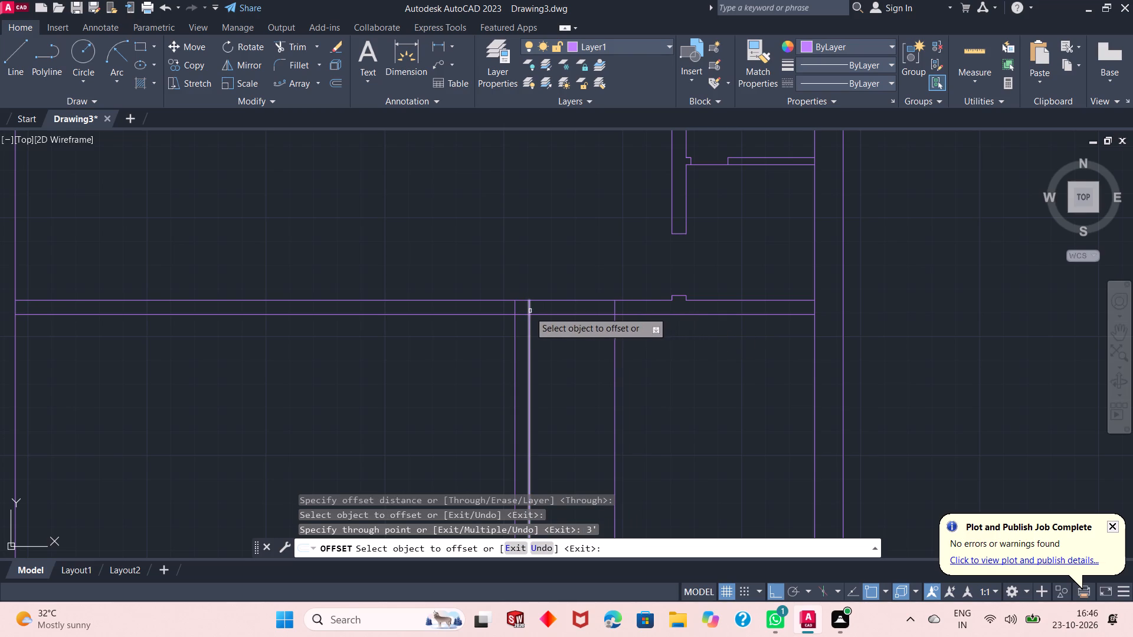
Offset the lower vertical partition's right face line 2" toward the right outer wall.
left_click(531, 327)
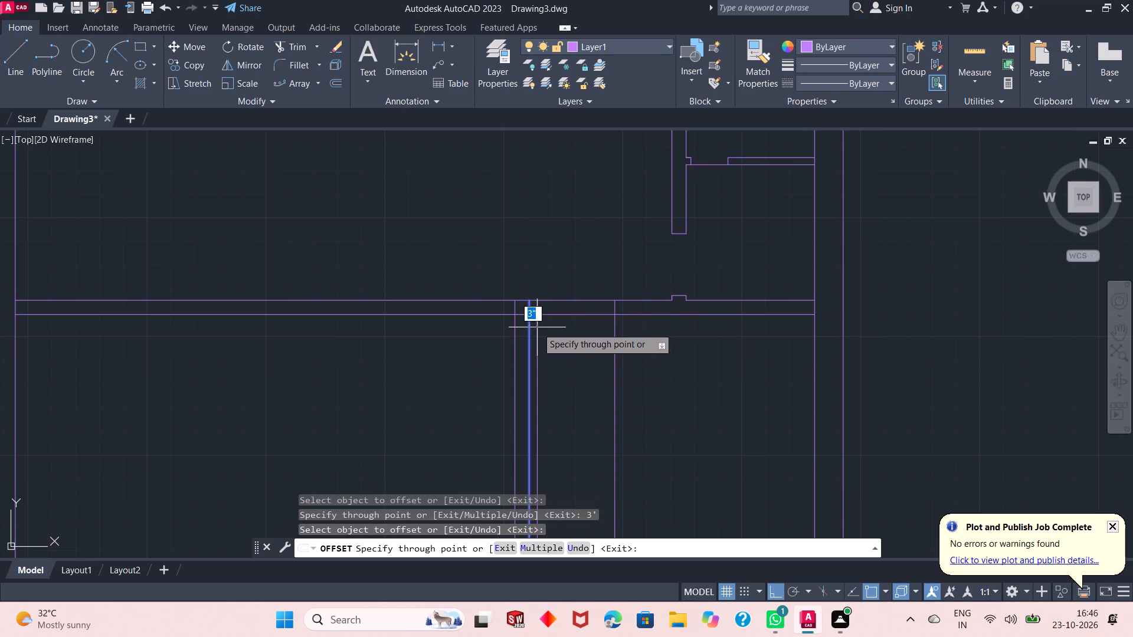
type("2\"")
key("Return")
key("Escape")
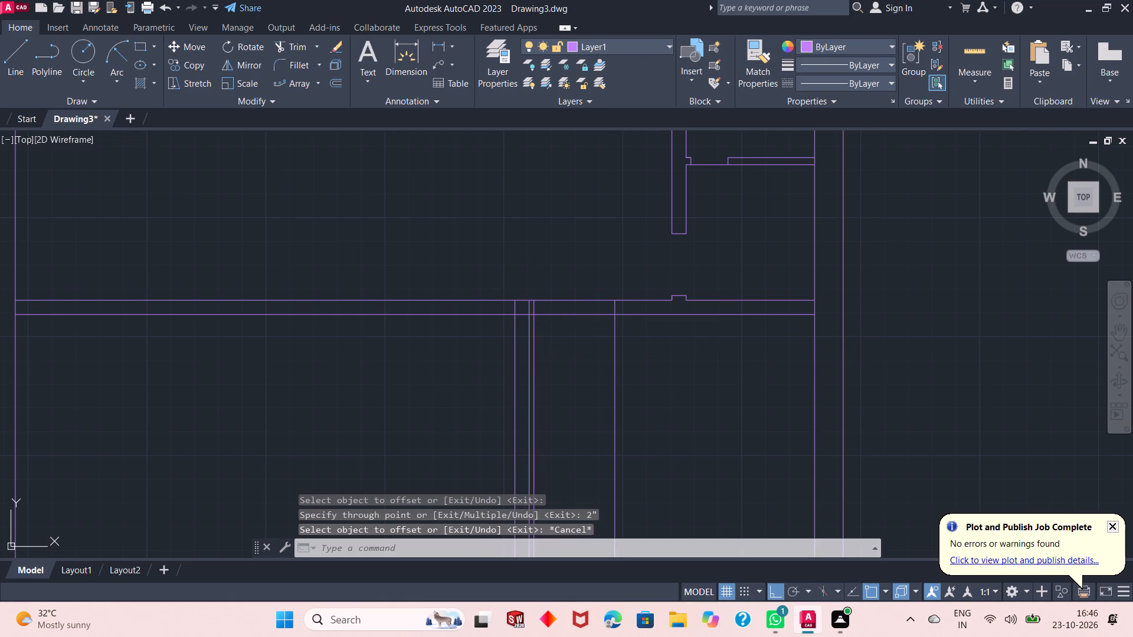
Trim the horizontal partition's lines between the two jamb lines to open the doorway, and remove the leftover jamb and partition segments around it.
scroll(537, 327, "up", 1)
left_click(292, 44)
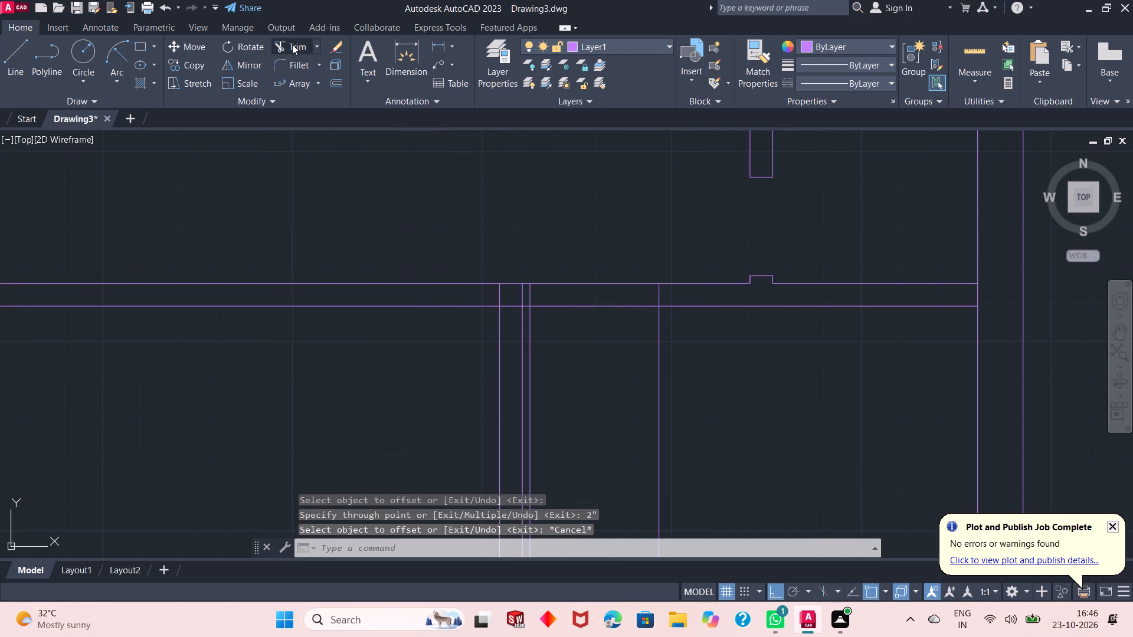
left_click(533, 321)
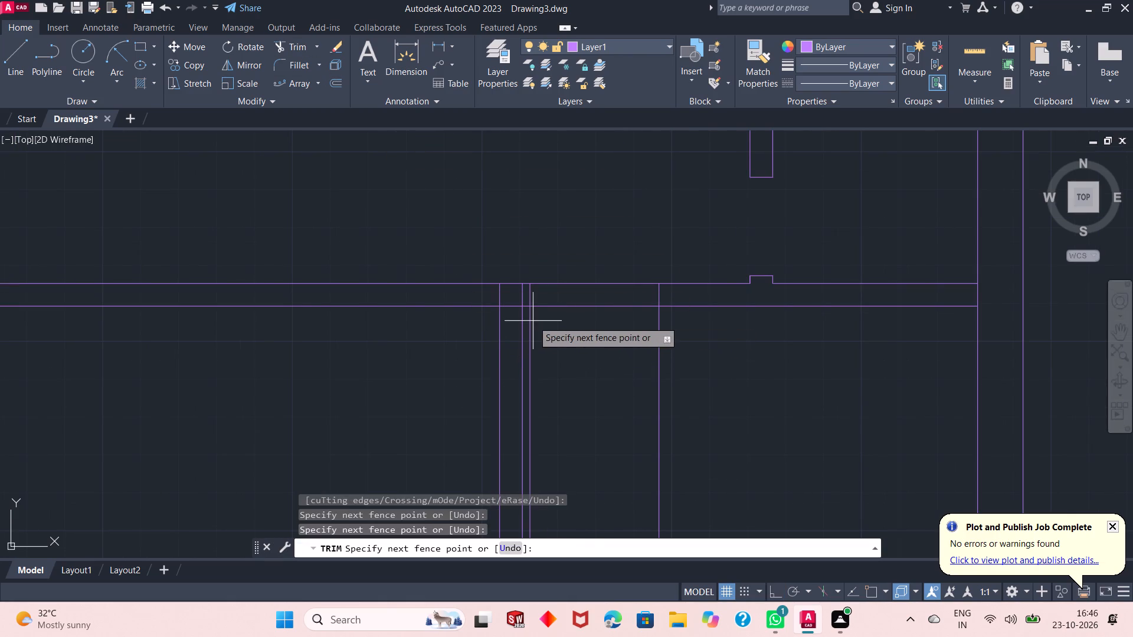
left_click(528, 326)
left_click_drag(565, 324, 569, 249)
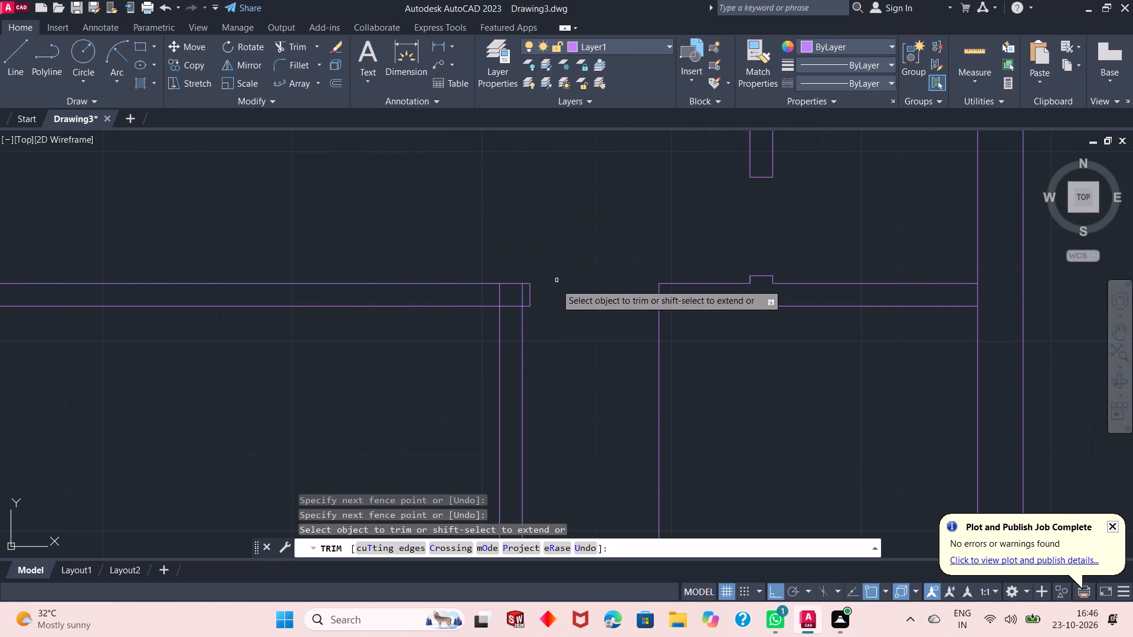
left_click_drag(528, 297, 516, 313)
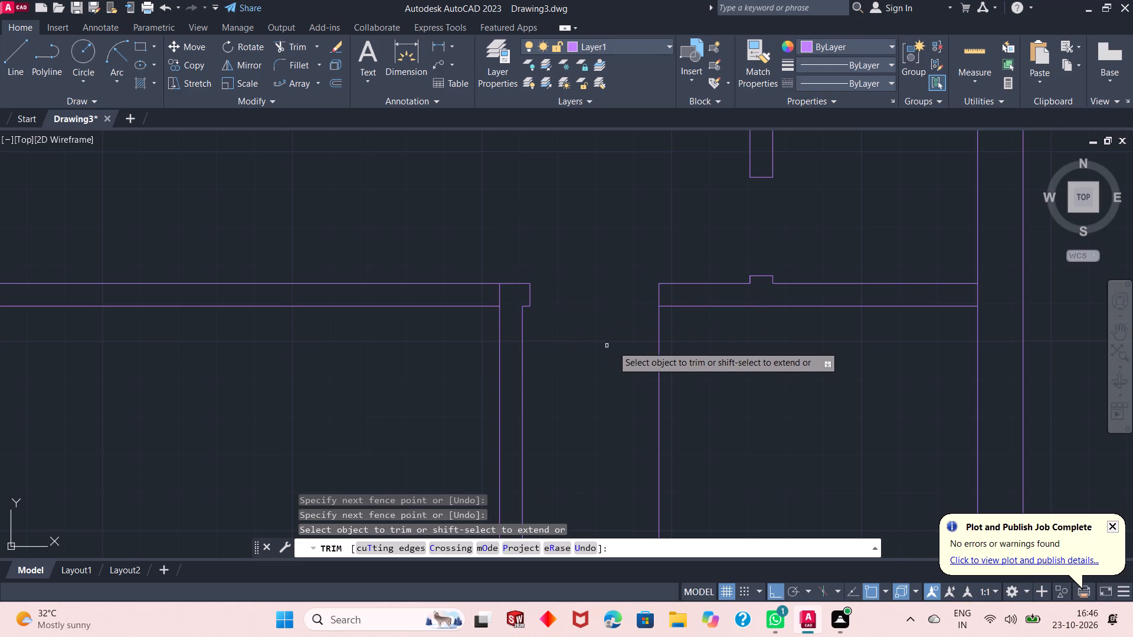
left_click(662, 346)
left_click(643, 357)
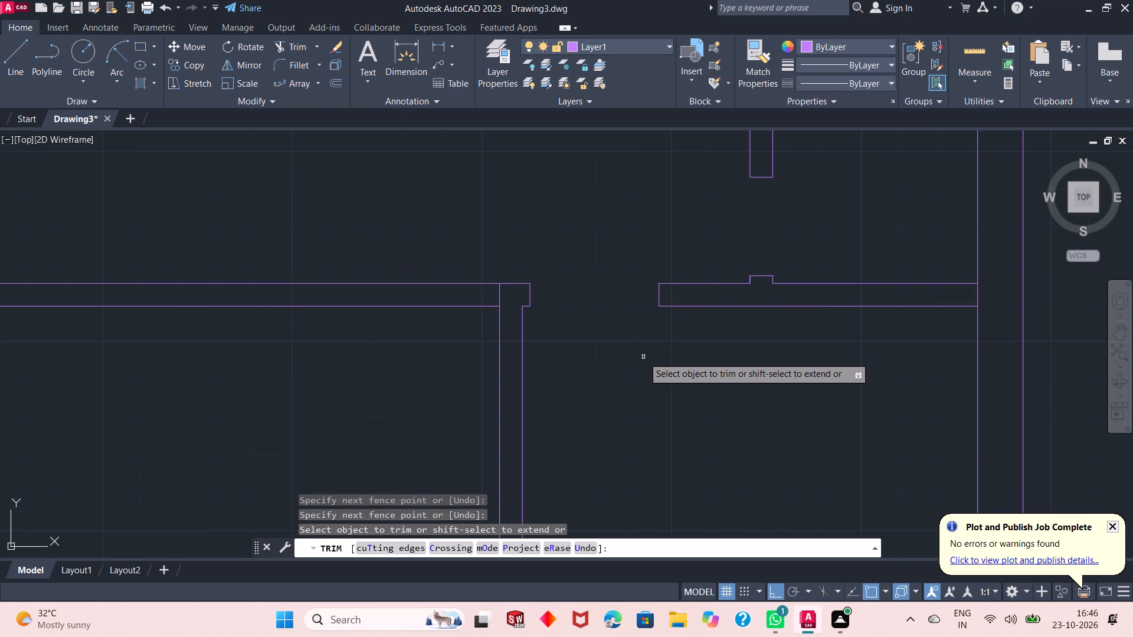
scroll(602, 278, "down", 1)
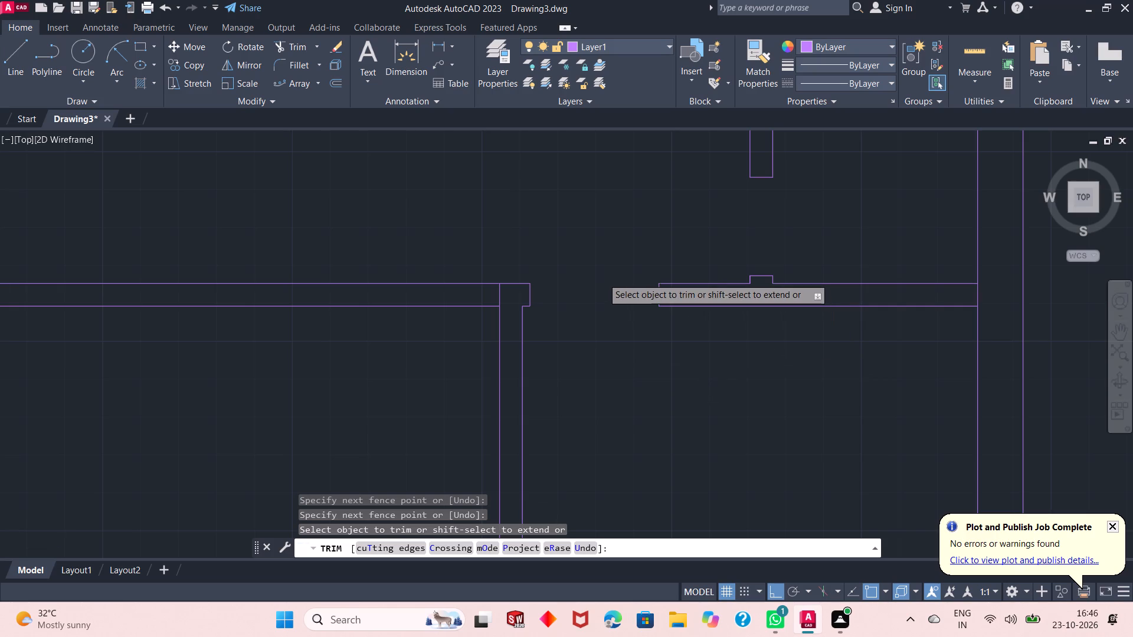
scroll(602, 278, "down", 2)
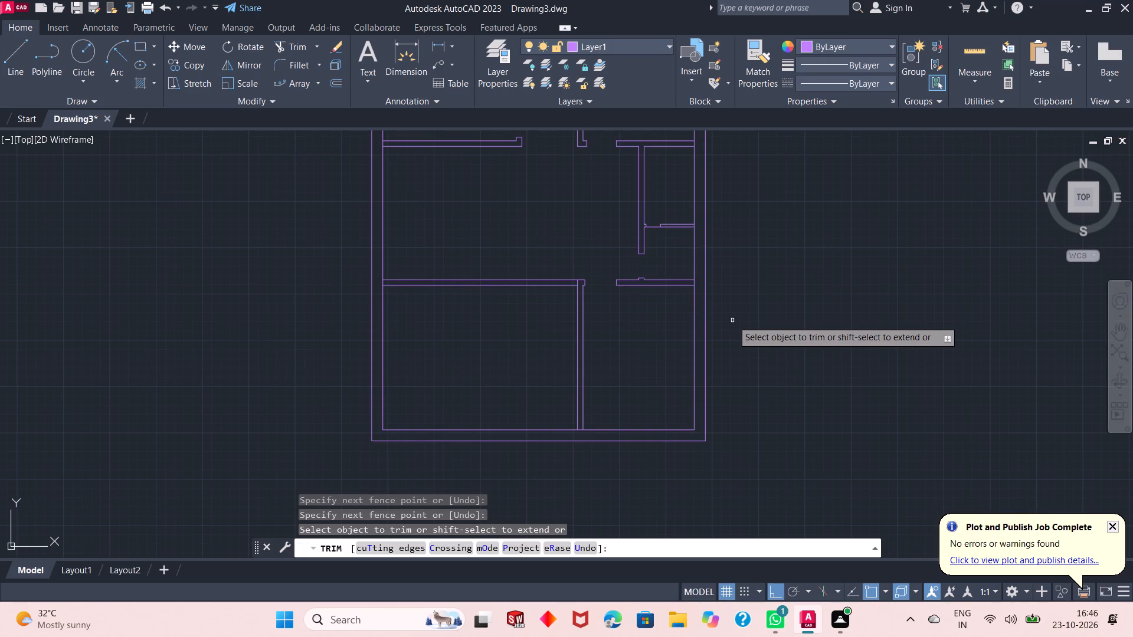
key("Escape")
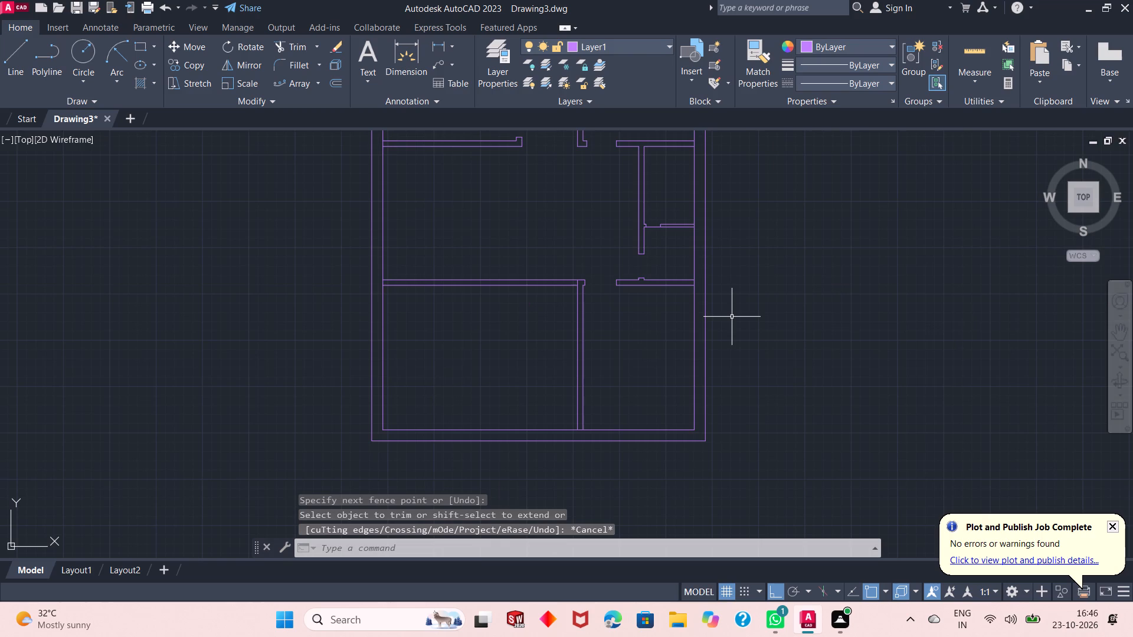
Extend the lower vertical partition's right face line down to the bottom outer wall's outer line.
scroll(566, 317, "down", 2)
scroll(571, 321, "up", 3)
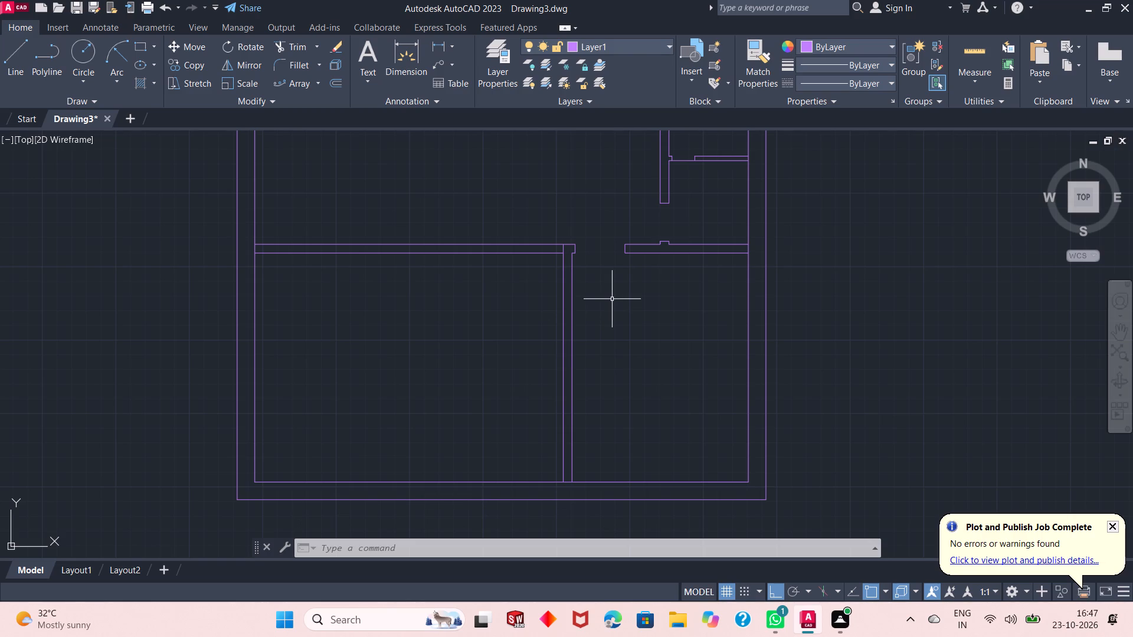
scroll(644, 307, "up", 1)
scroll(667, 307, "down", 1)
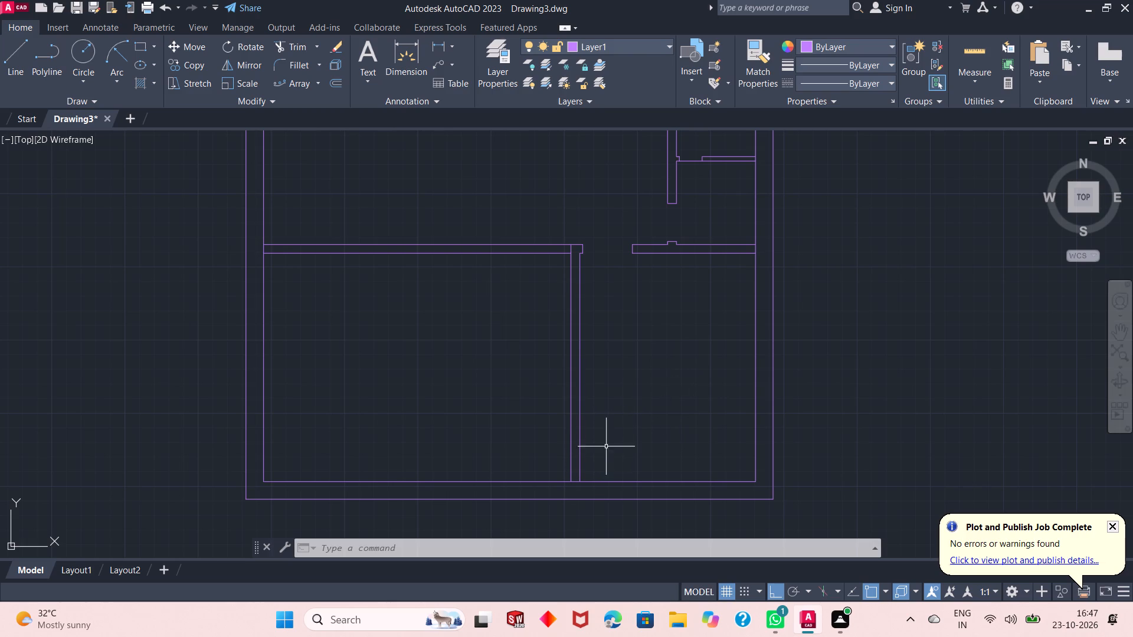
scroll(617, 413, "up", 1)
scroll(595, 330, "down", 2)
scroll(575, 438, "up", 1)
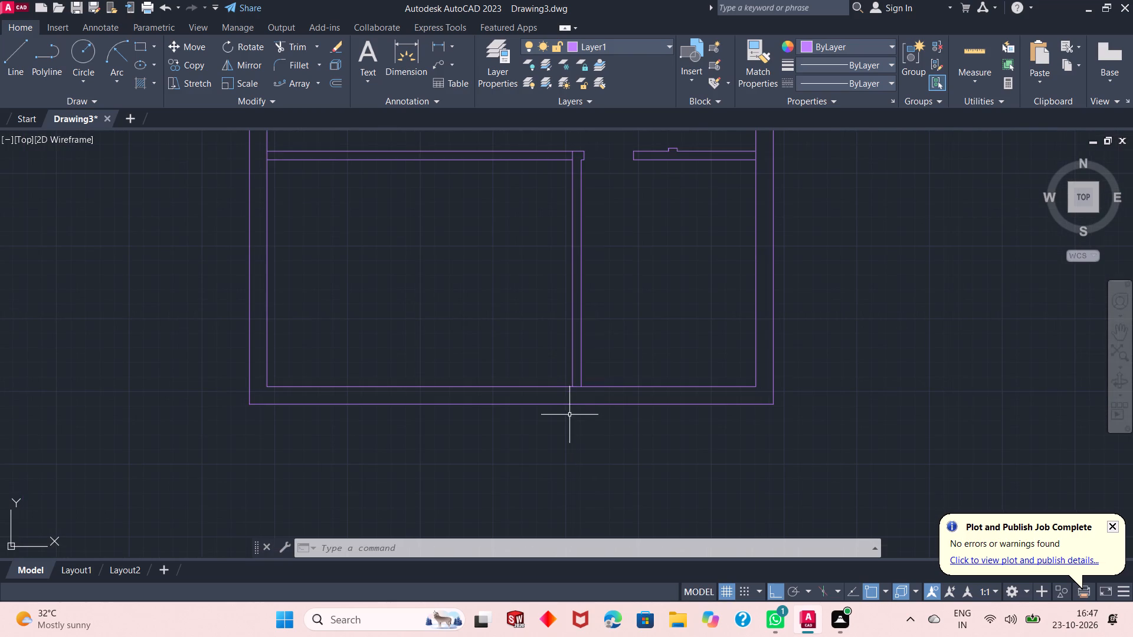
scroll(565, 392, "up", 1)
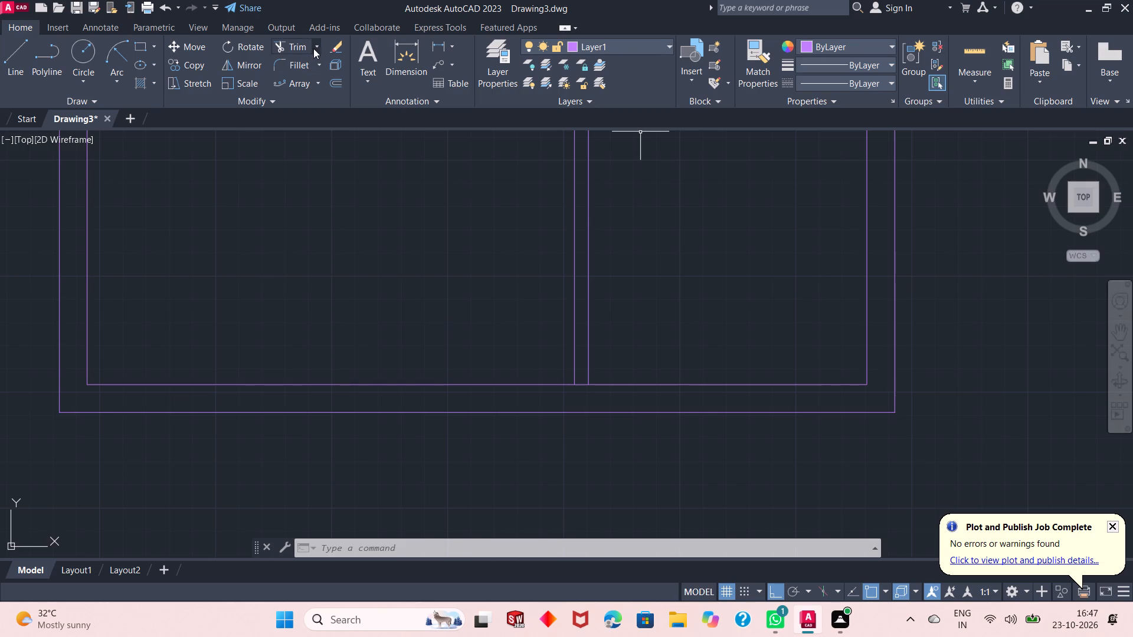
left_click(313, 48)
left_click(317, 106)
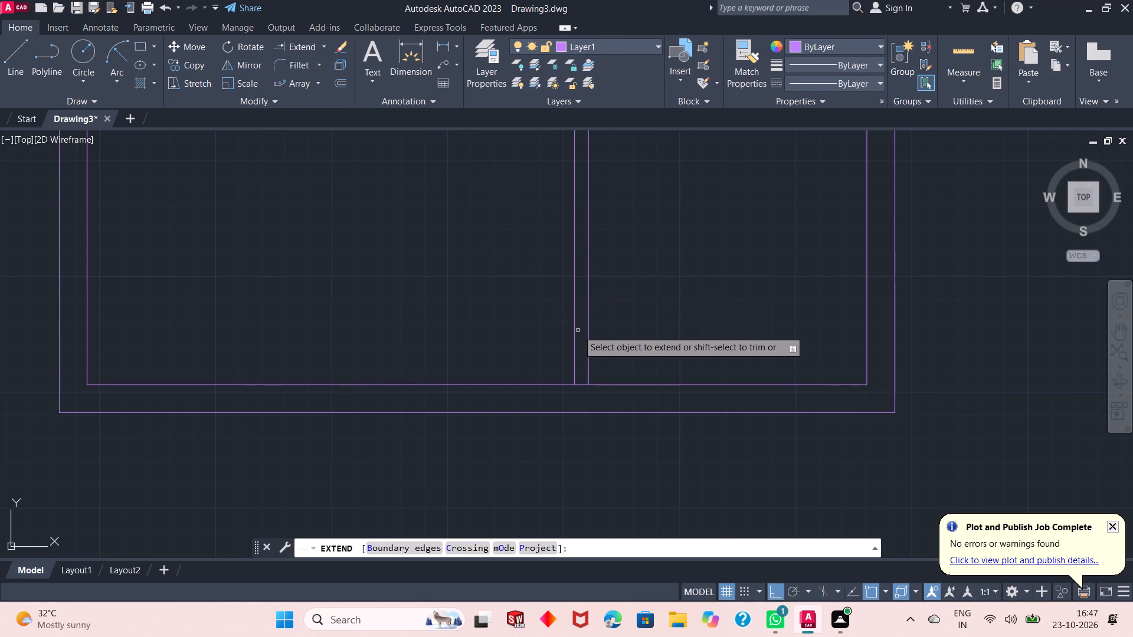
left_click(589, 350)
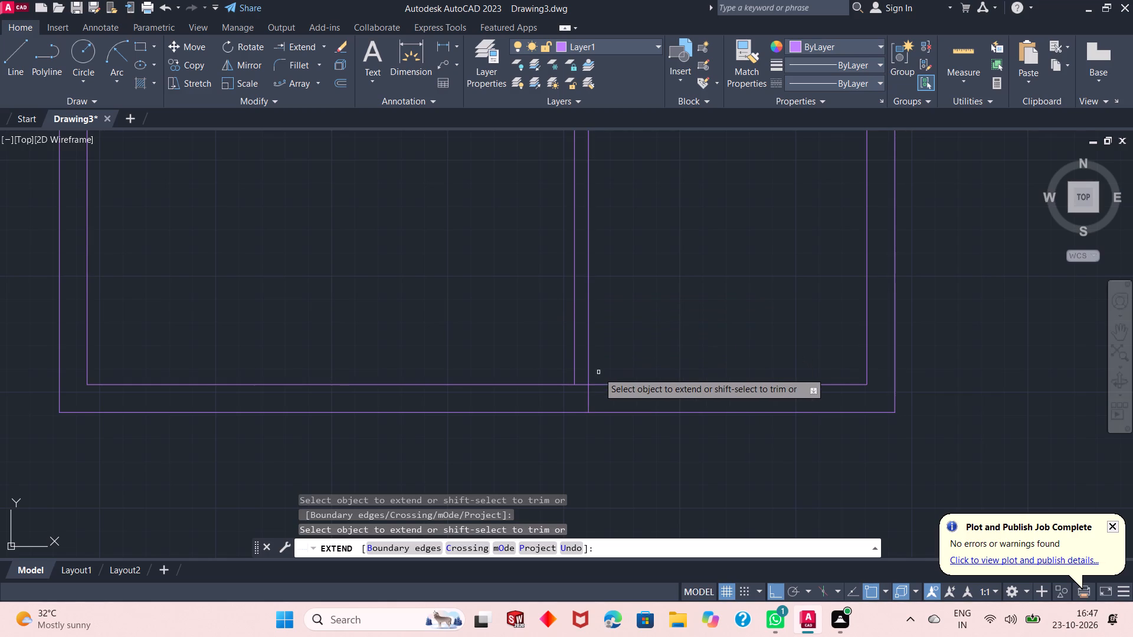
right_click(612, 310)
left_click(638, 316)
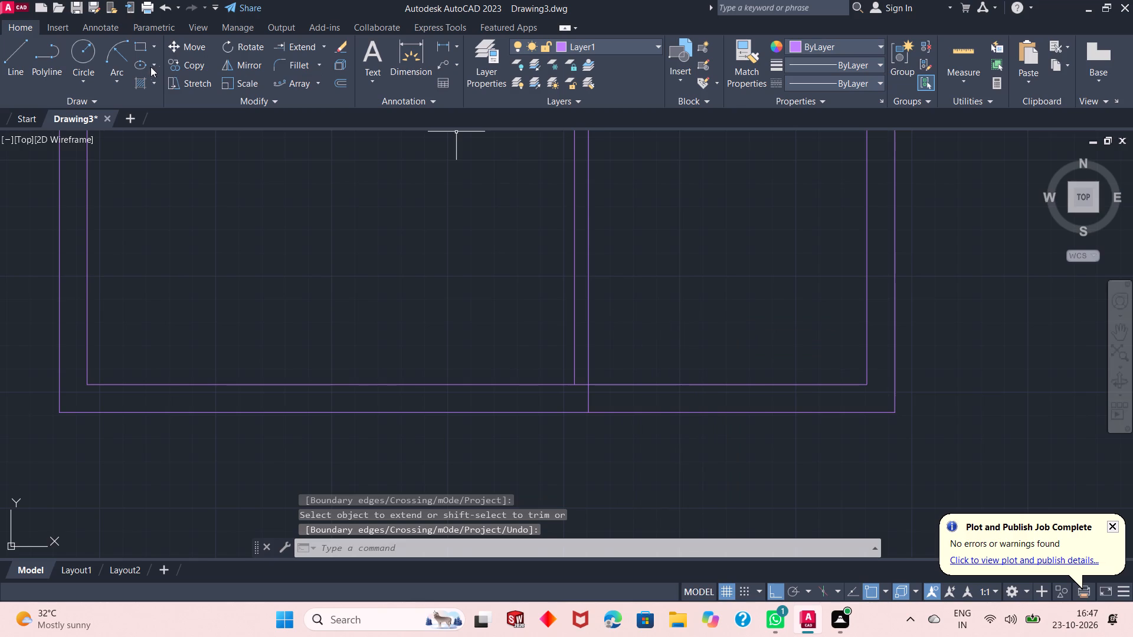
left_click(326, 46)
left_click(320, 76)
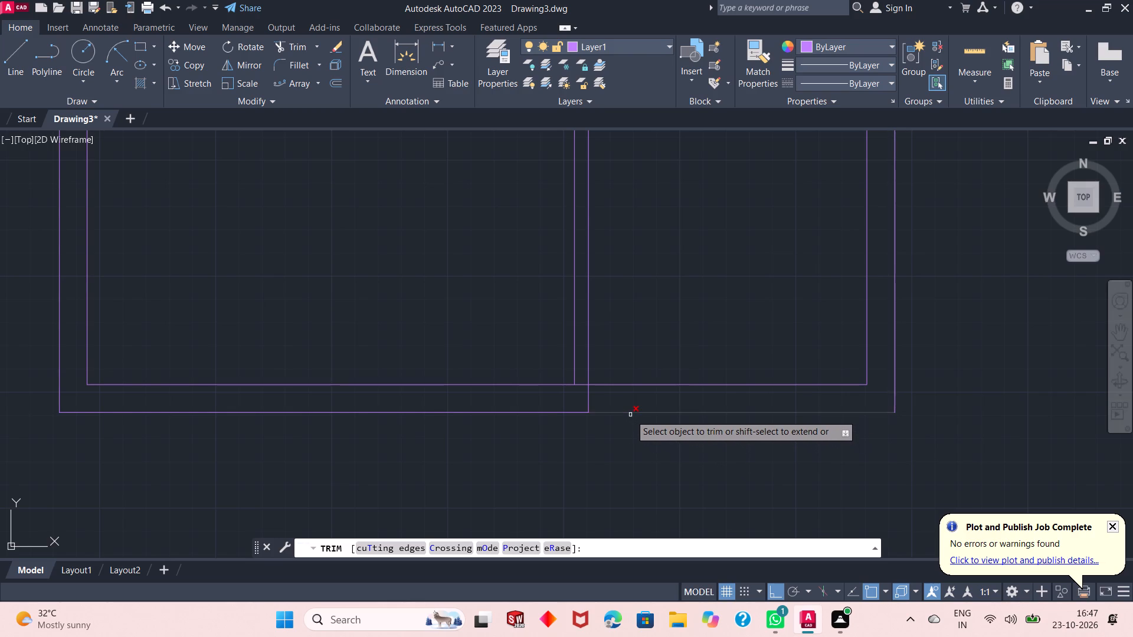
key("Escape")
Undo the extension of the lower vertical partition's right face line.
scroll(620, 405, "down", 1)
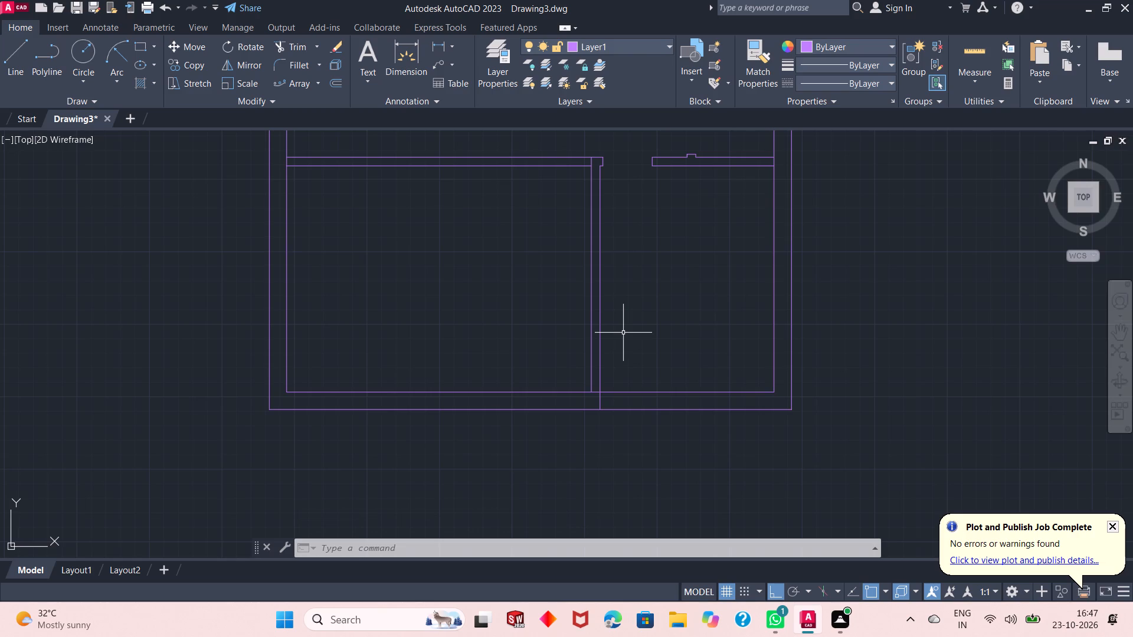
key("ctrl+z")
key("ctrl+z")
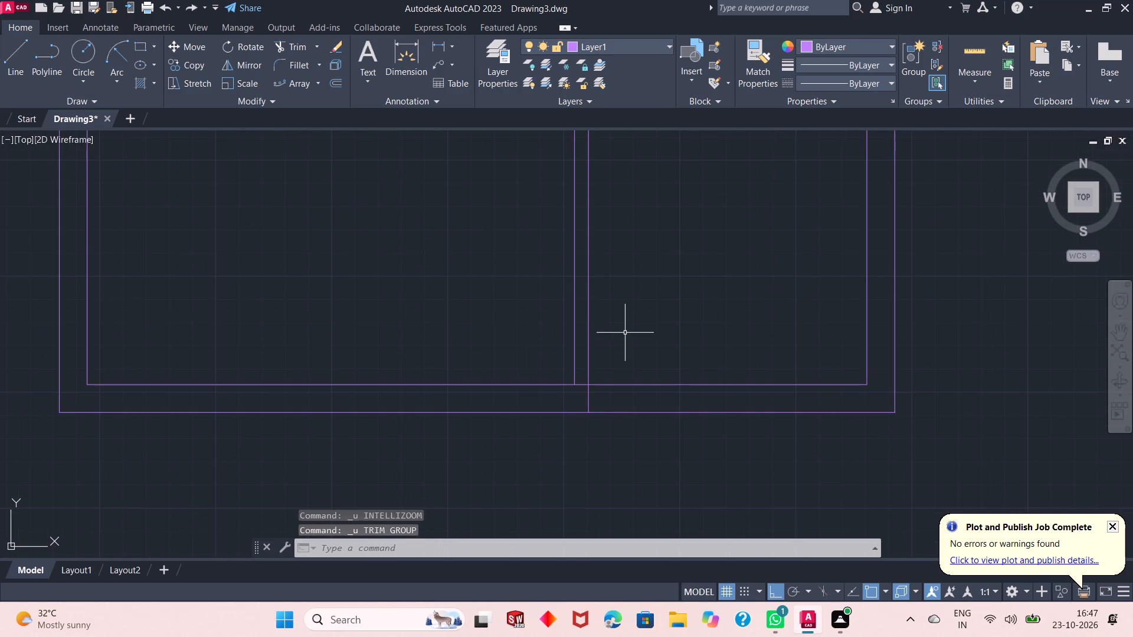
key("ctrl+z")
Offset the lower face line of the horizontal partition's short segment beside the right outer wall 10' downward.
scroll(615, 409, "down", 2)
scroll(620, 328, "up", 1)
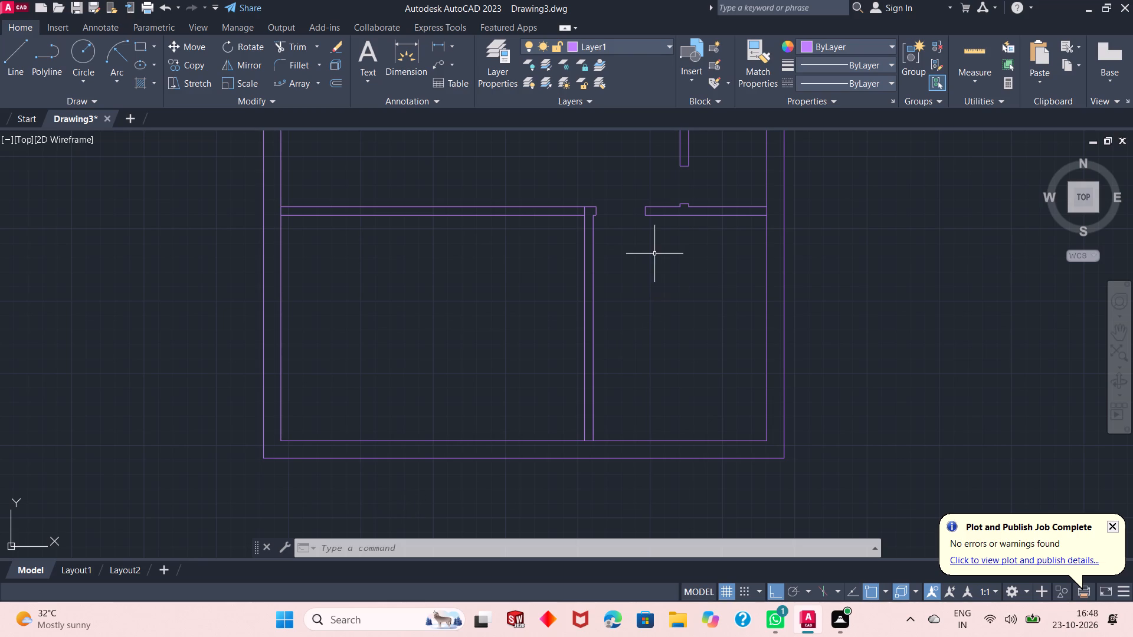
left_click(335, 82)
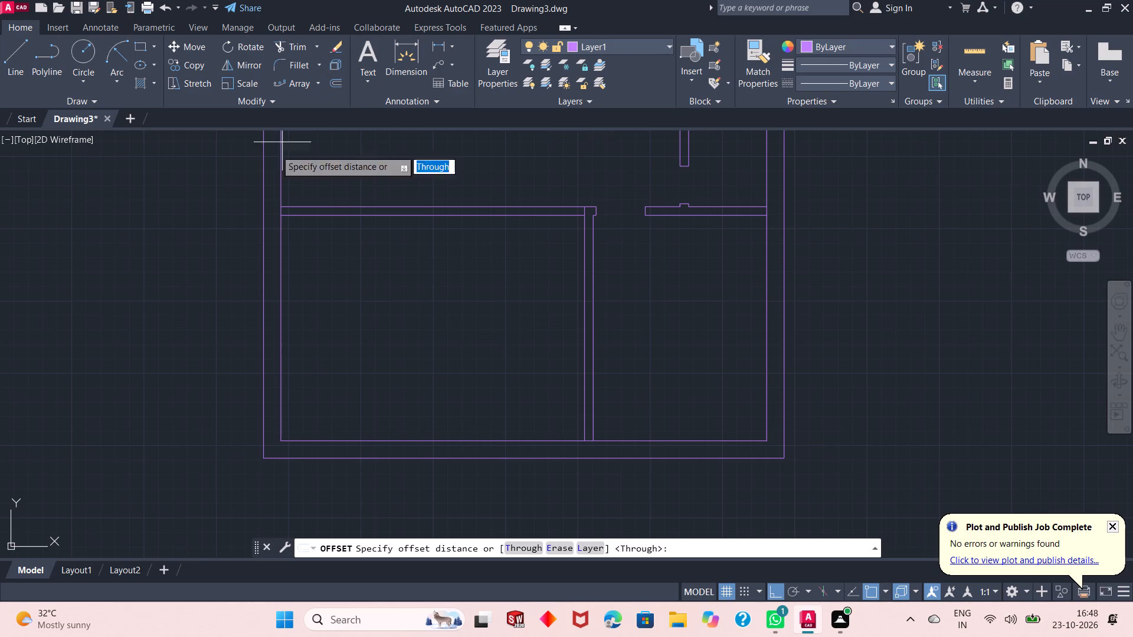
right_click(244, 201)
left_click(267, 211)
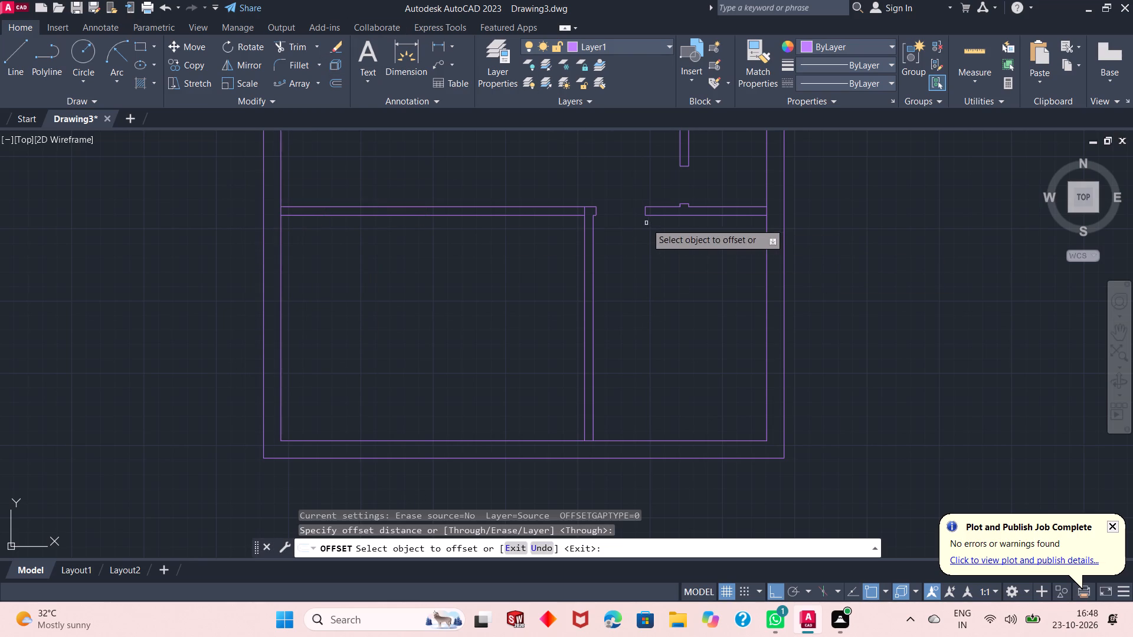
left_click(660, 216)
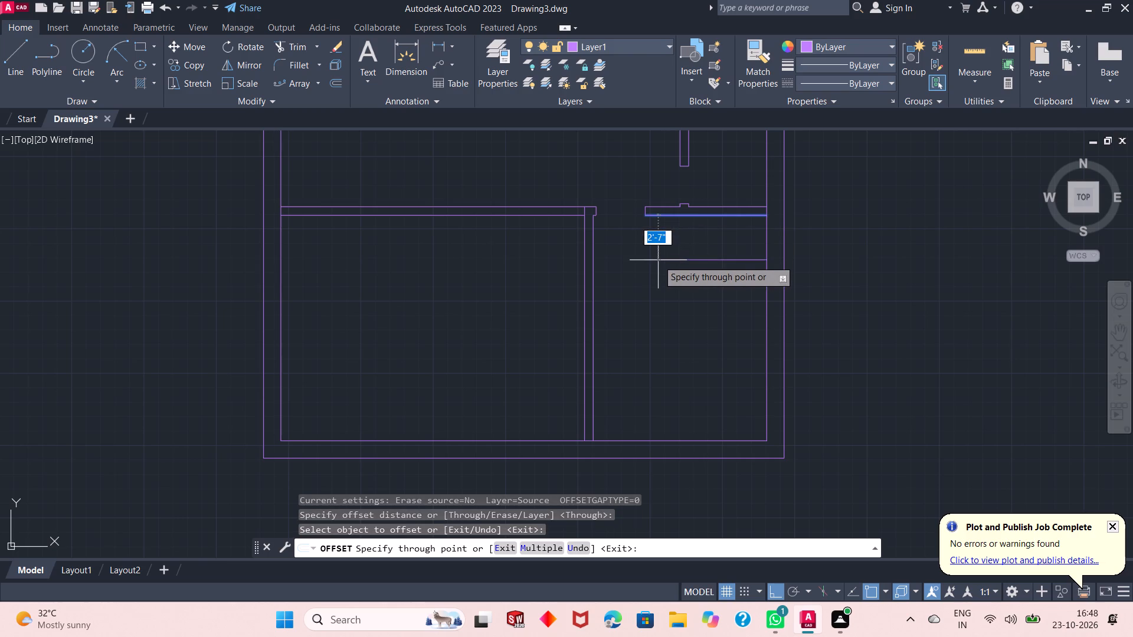
type("10'")
key("Return")
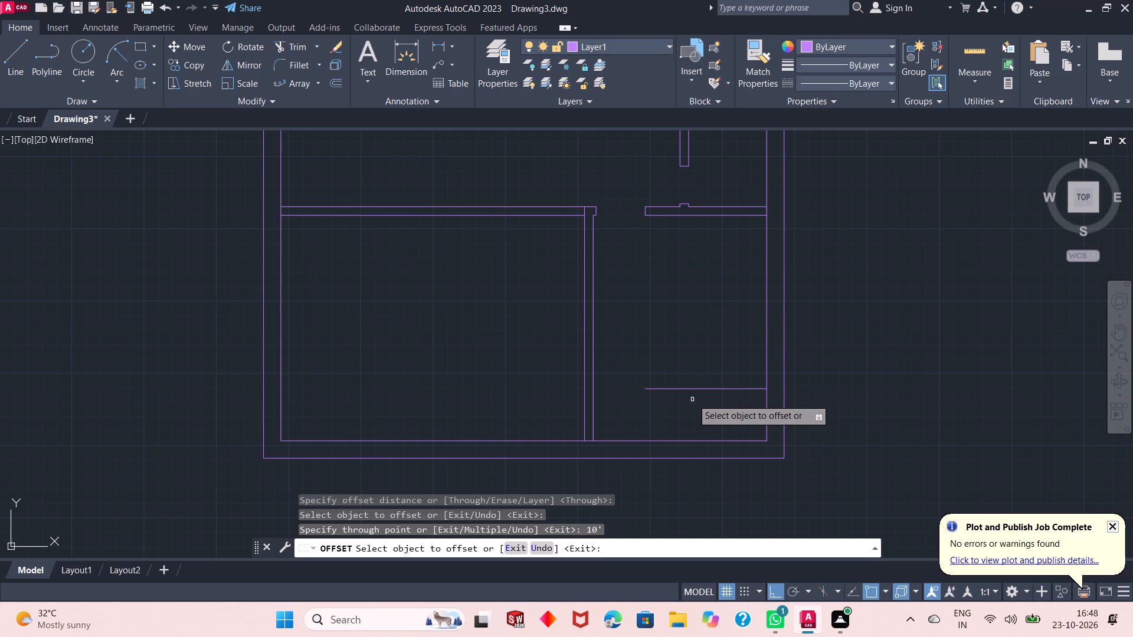
key("Escape")
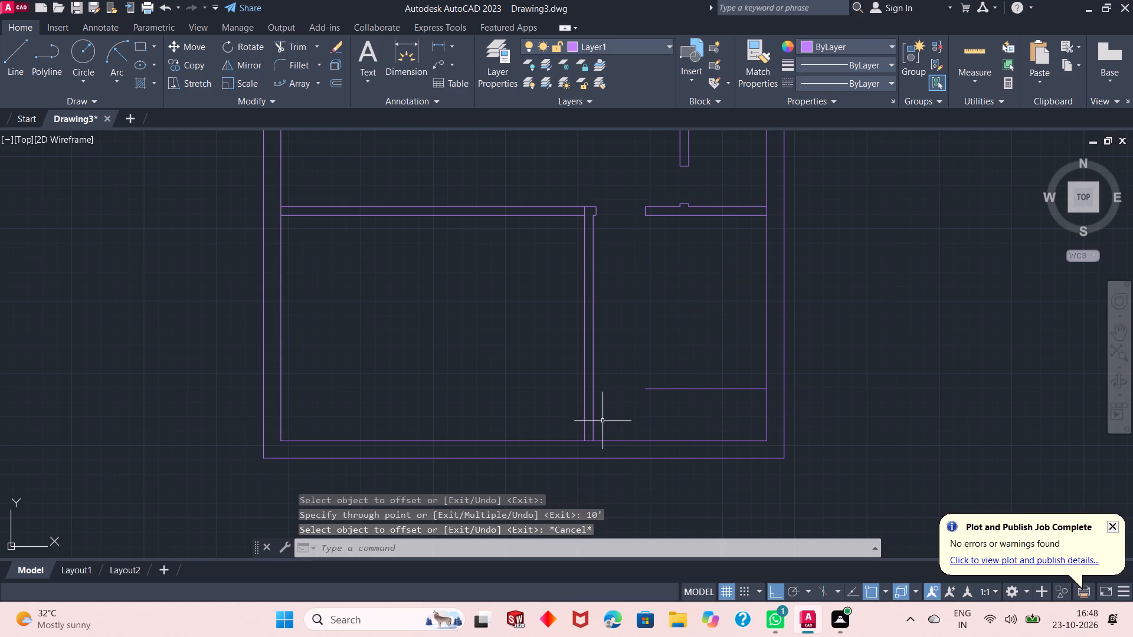
Draw a line 2'6" left from the new horizontal line's free end, continuing straight down to the bottom outer wall's outer line.
left_click(8, 59)
left_click(648, 392)
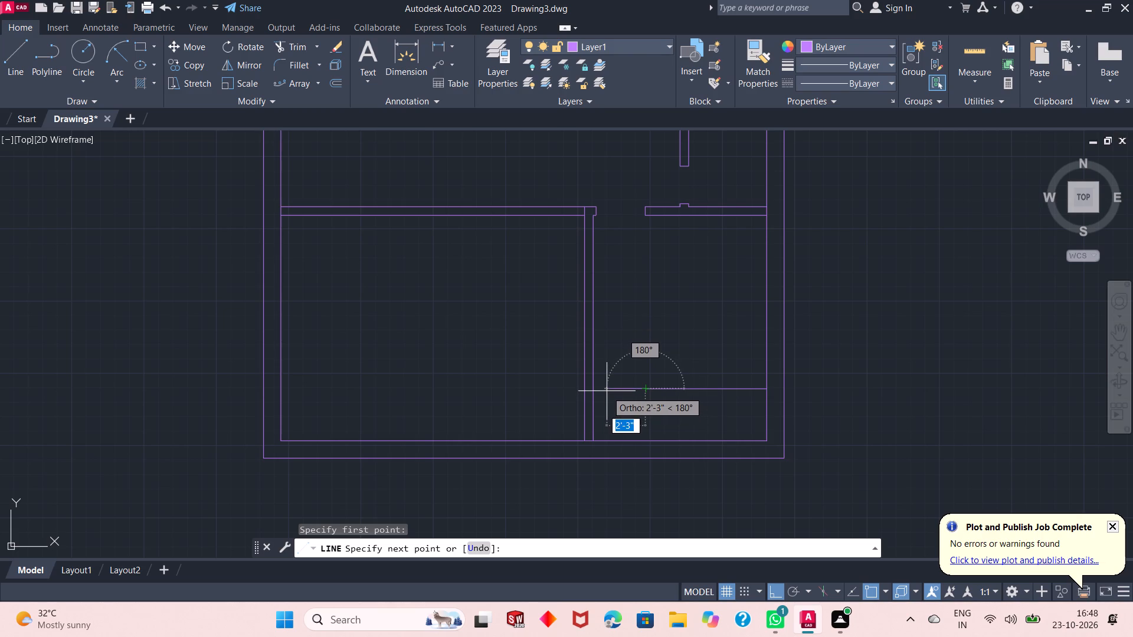
type("2'6\"")
key("Return")
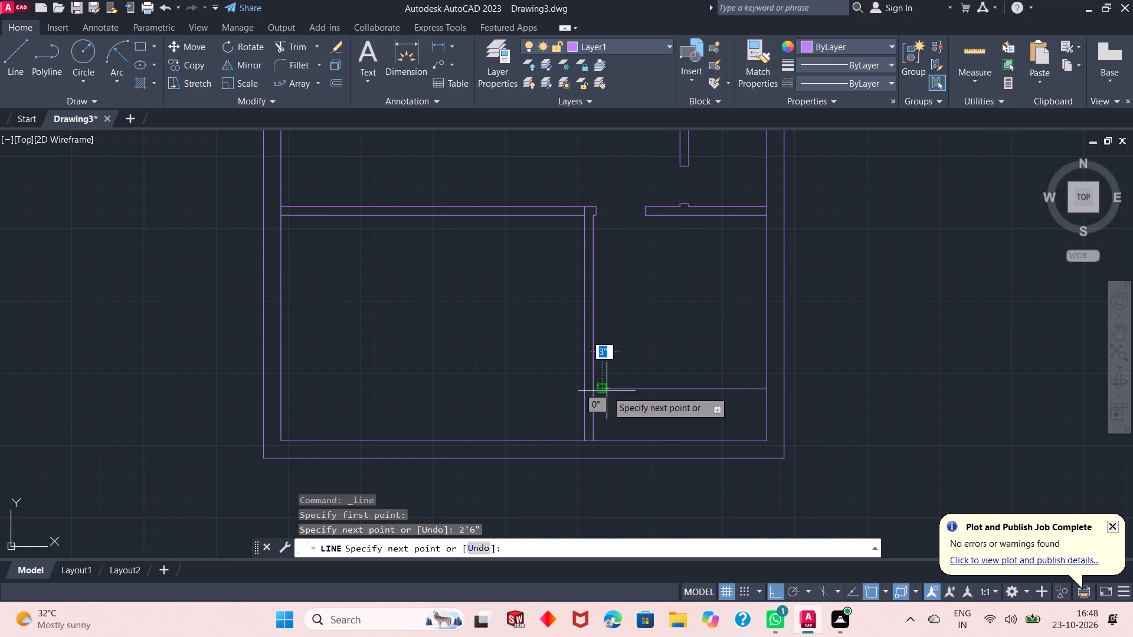
left_click(598, 458)
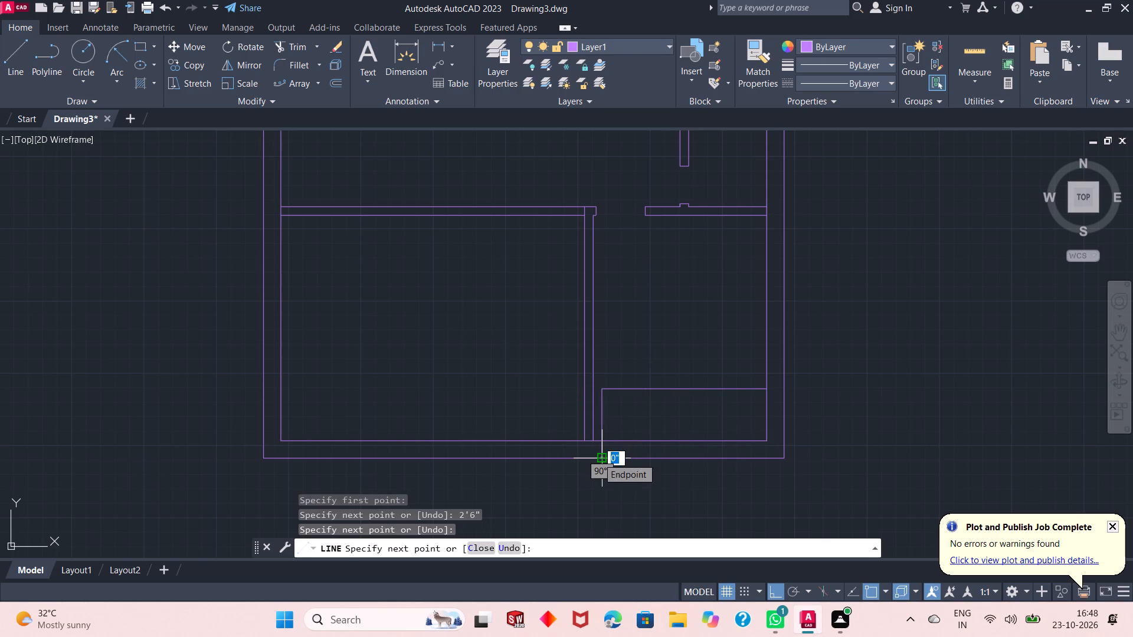
key("Escape")
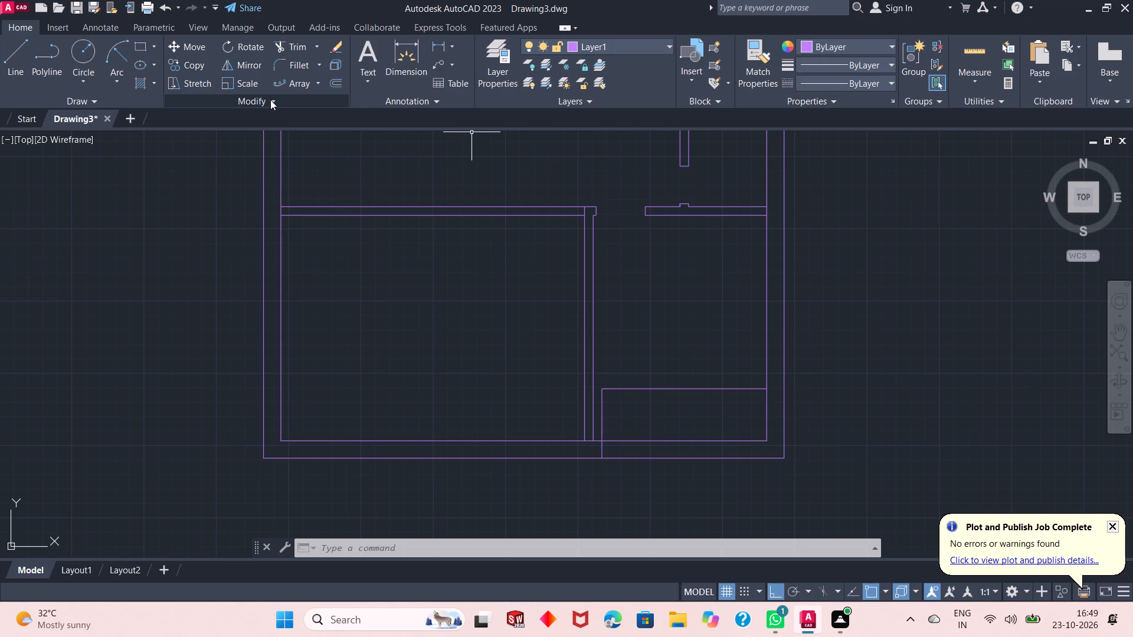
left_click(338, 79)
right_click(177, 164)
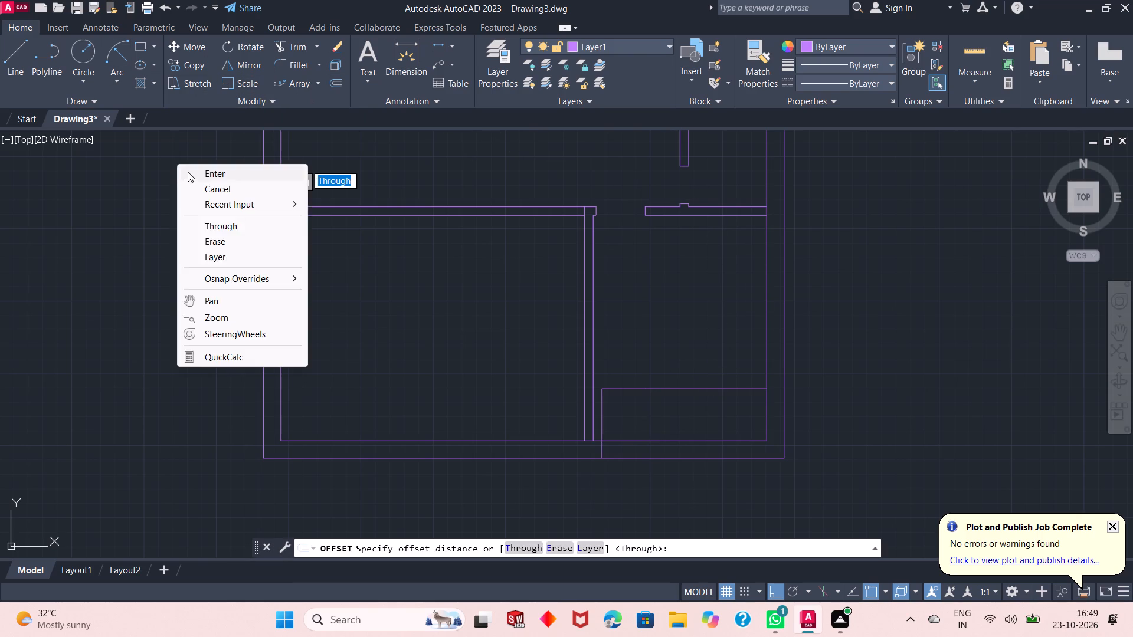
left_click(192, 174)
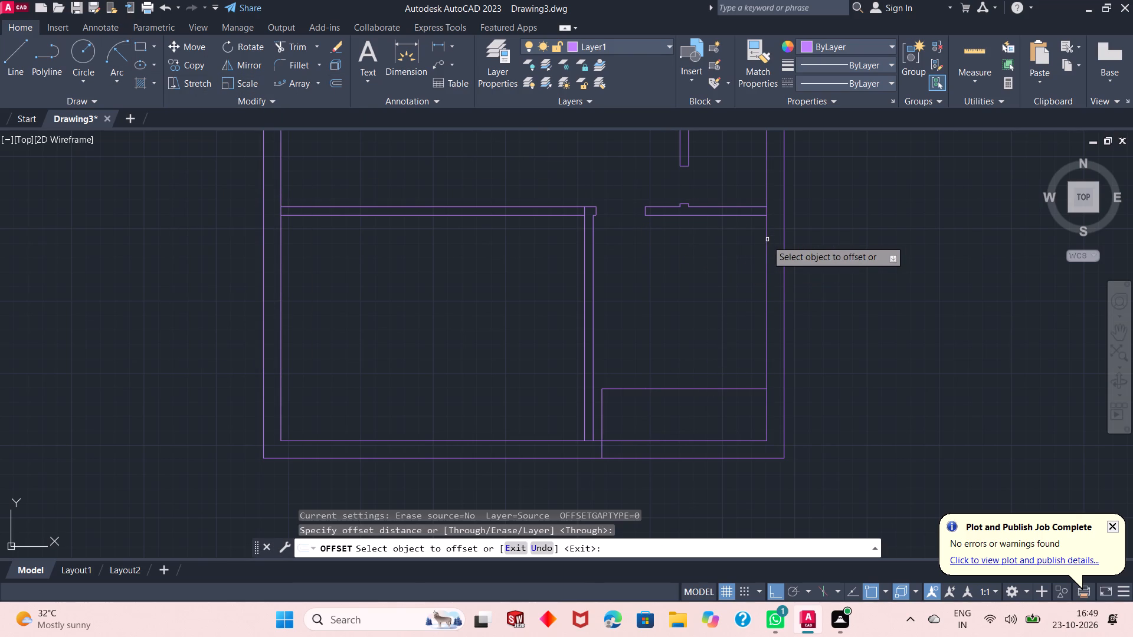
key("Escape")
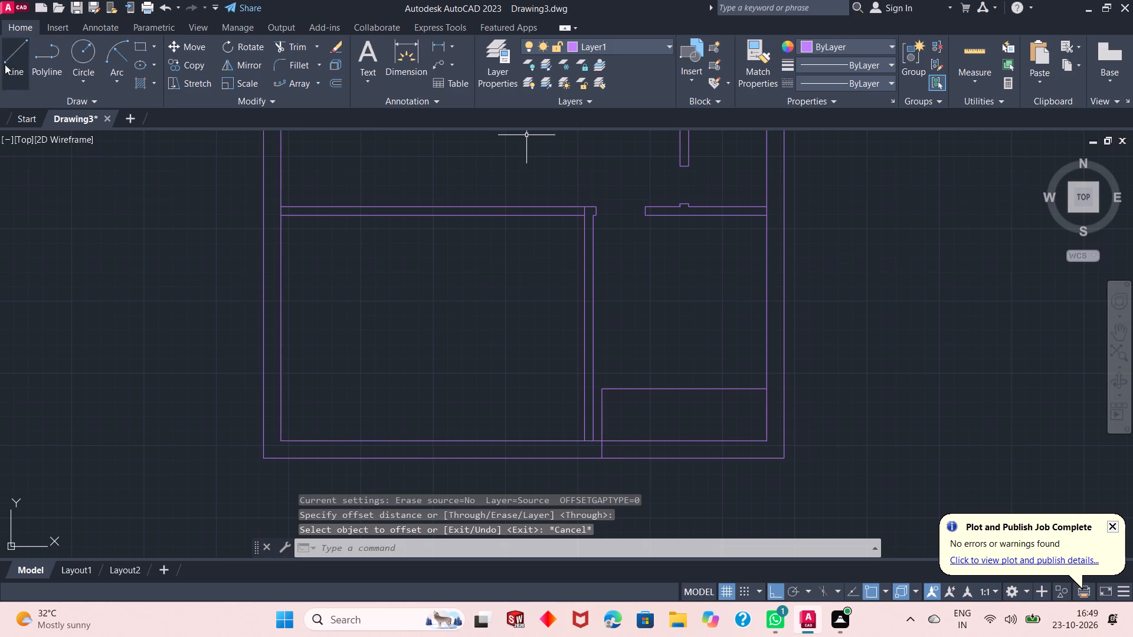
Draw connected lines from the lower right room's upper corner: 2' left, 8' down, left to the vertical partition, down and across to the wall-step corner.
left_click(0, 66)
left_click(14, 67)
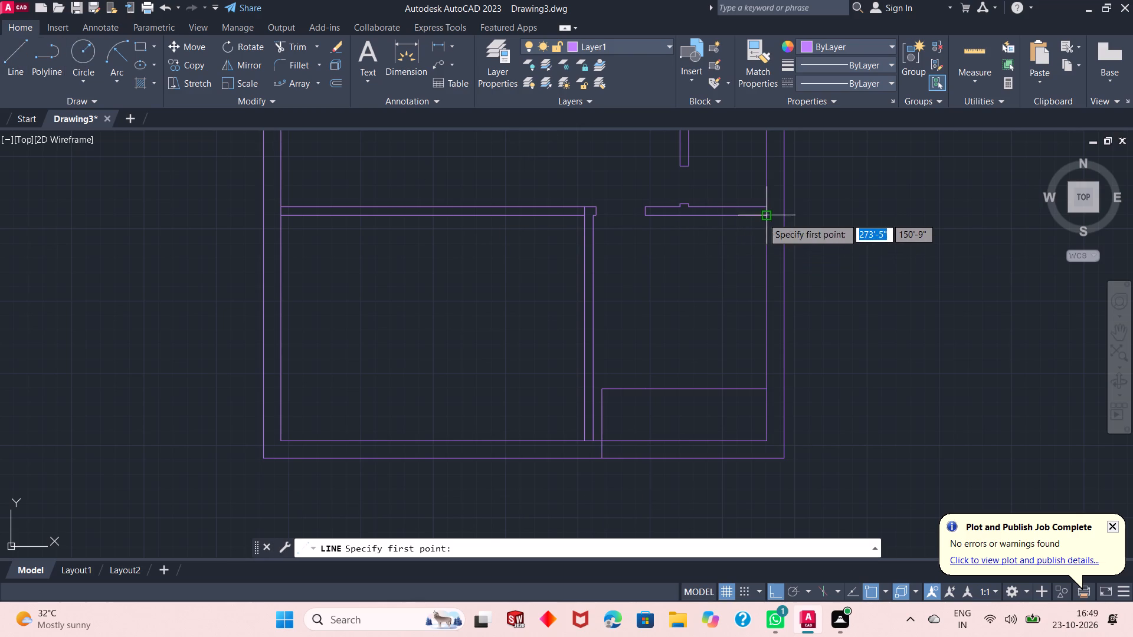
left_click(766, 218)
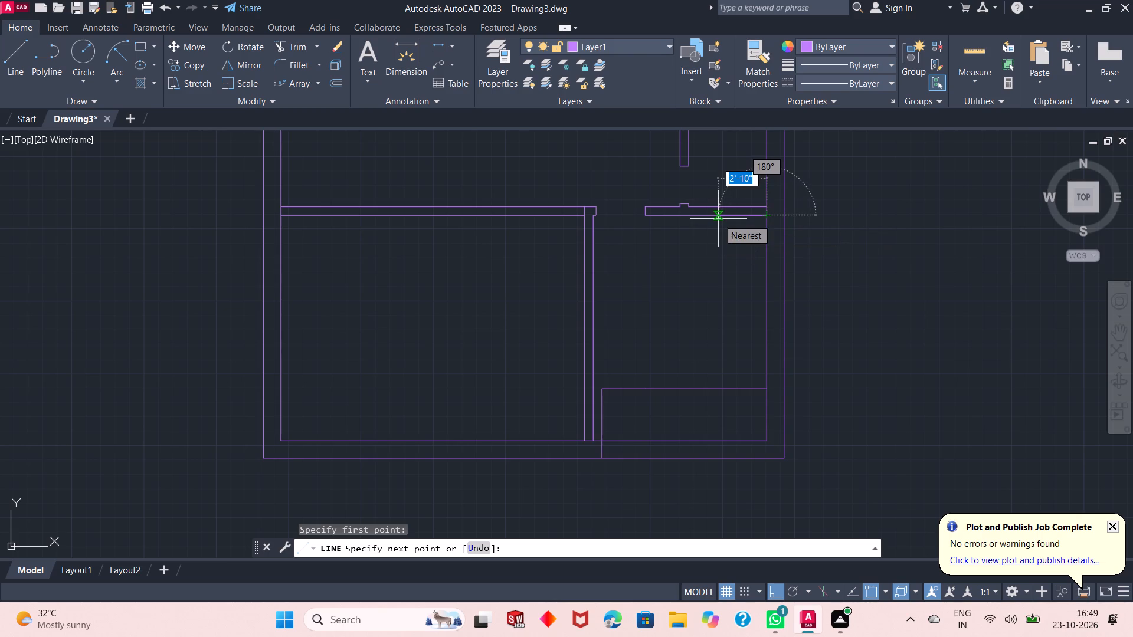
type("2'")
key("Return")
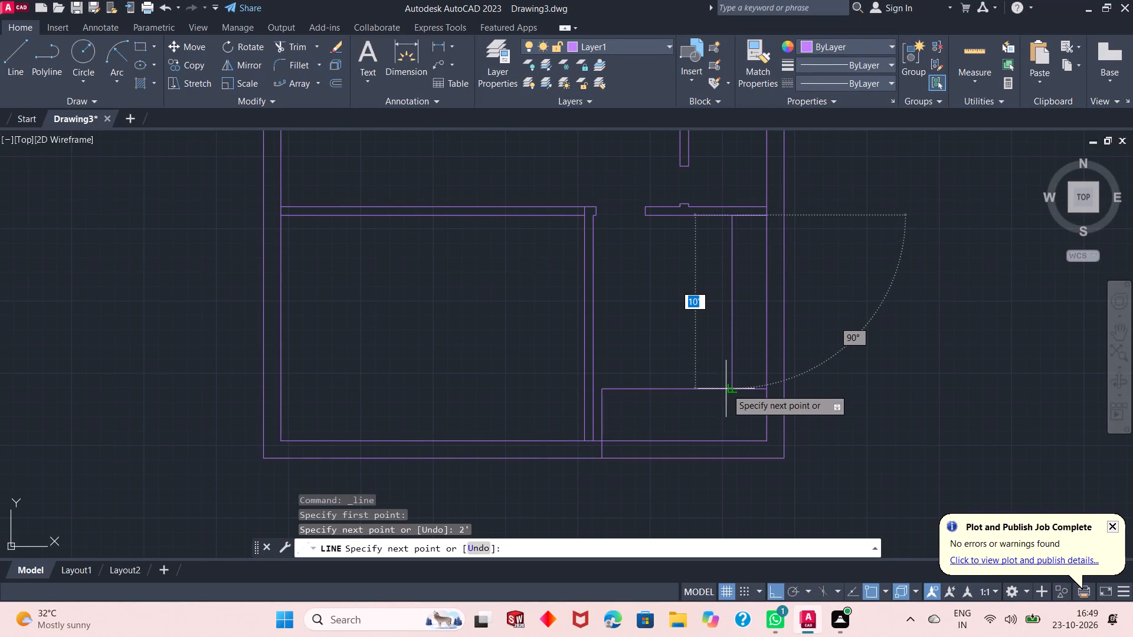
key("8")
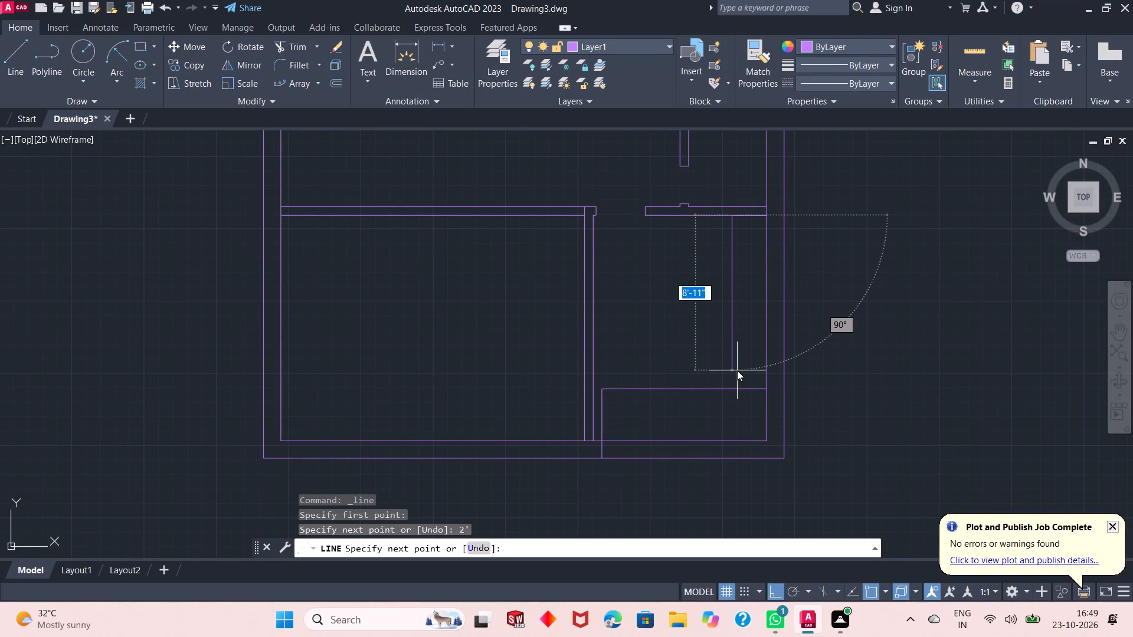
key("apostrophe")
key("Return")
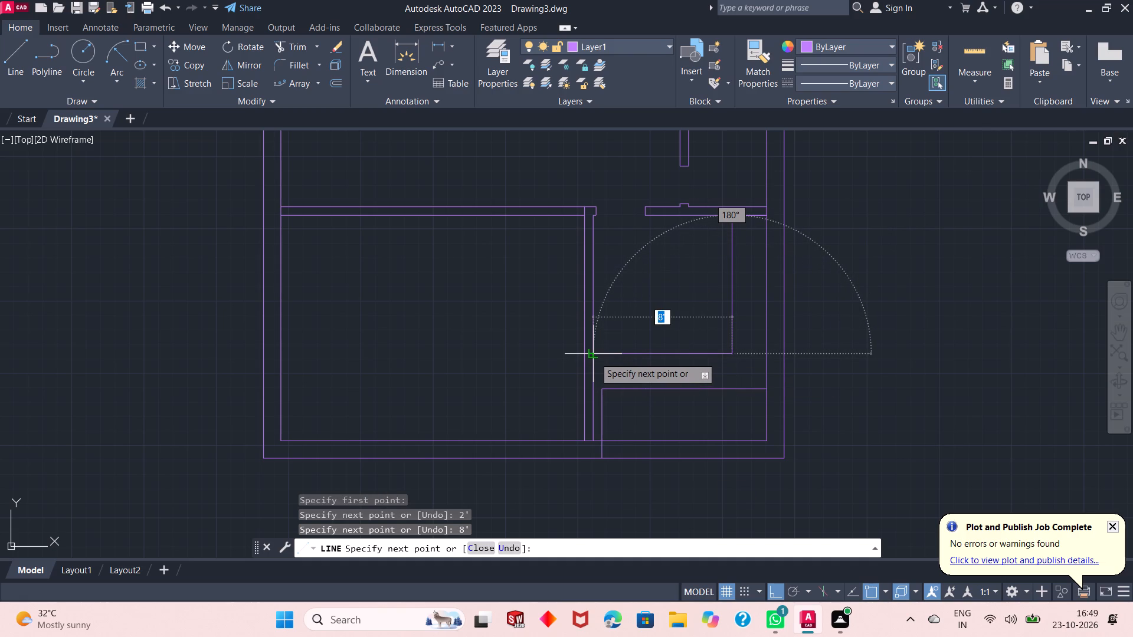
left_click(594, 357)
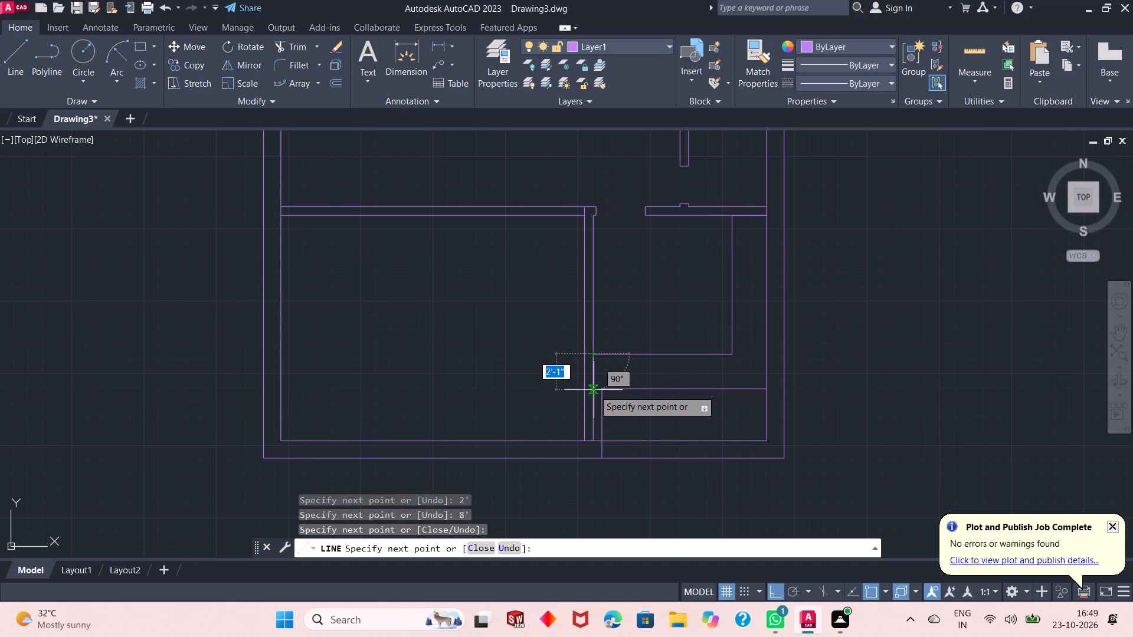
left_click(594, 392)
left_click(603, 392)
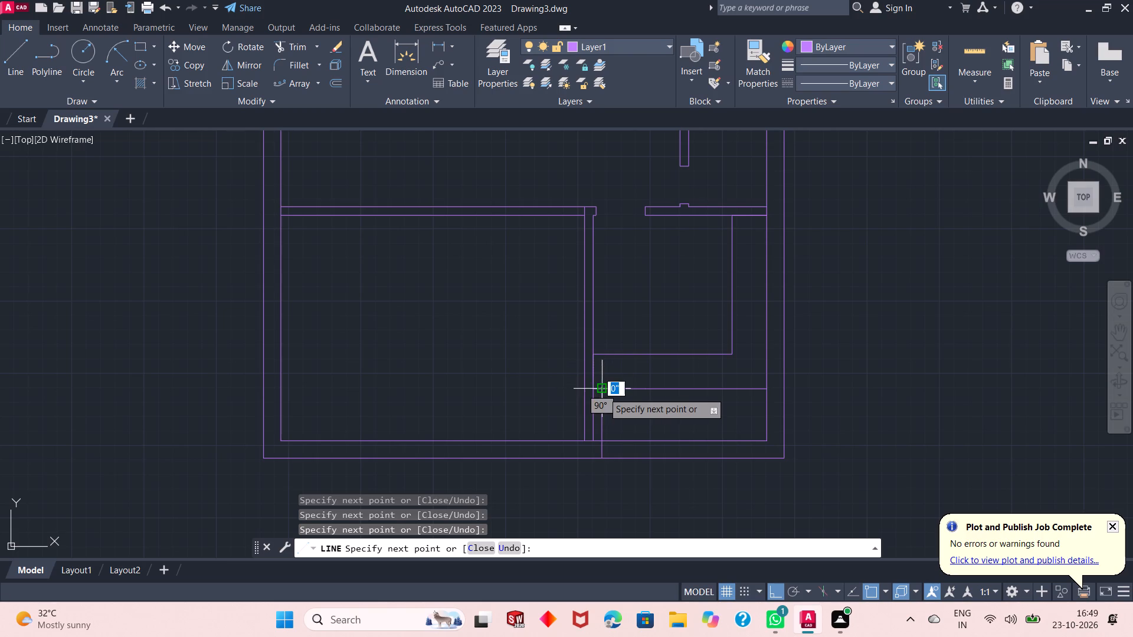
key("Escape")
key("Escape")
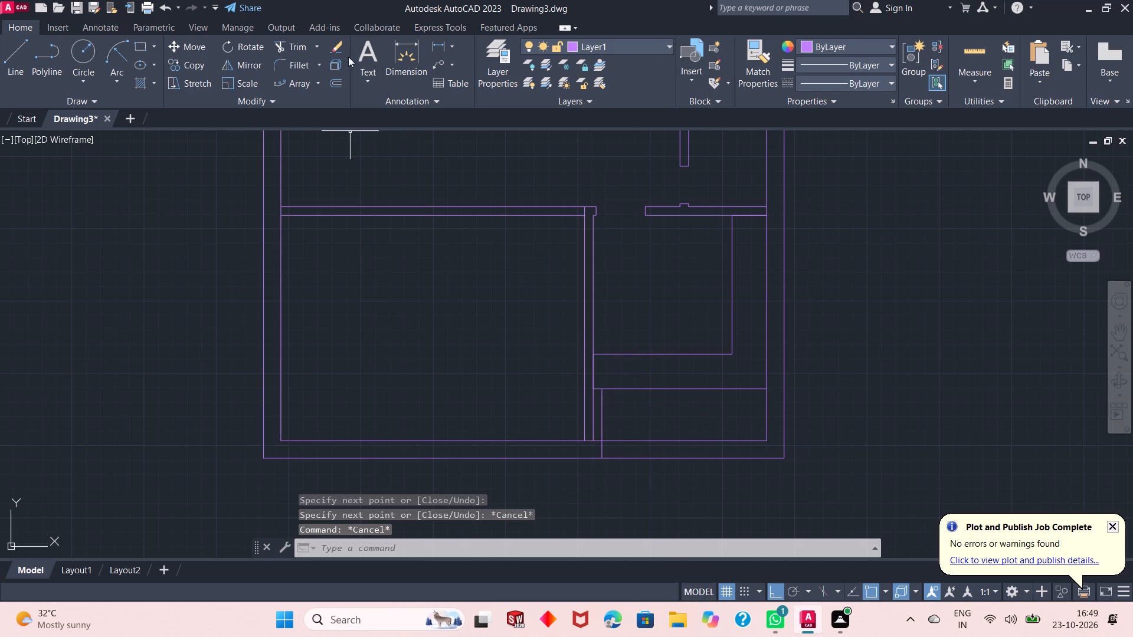
Trim the lower vertical partition's right face line below the short connecting line at the wall-step corner.
left_click(296, 50)
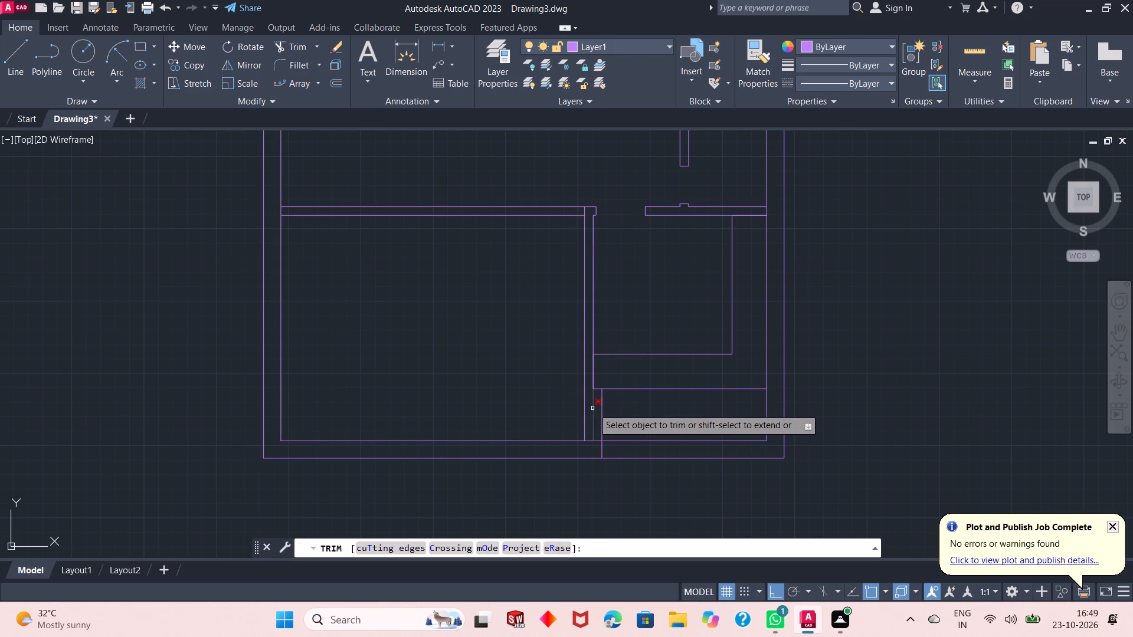
left_click(594, 409)
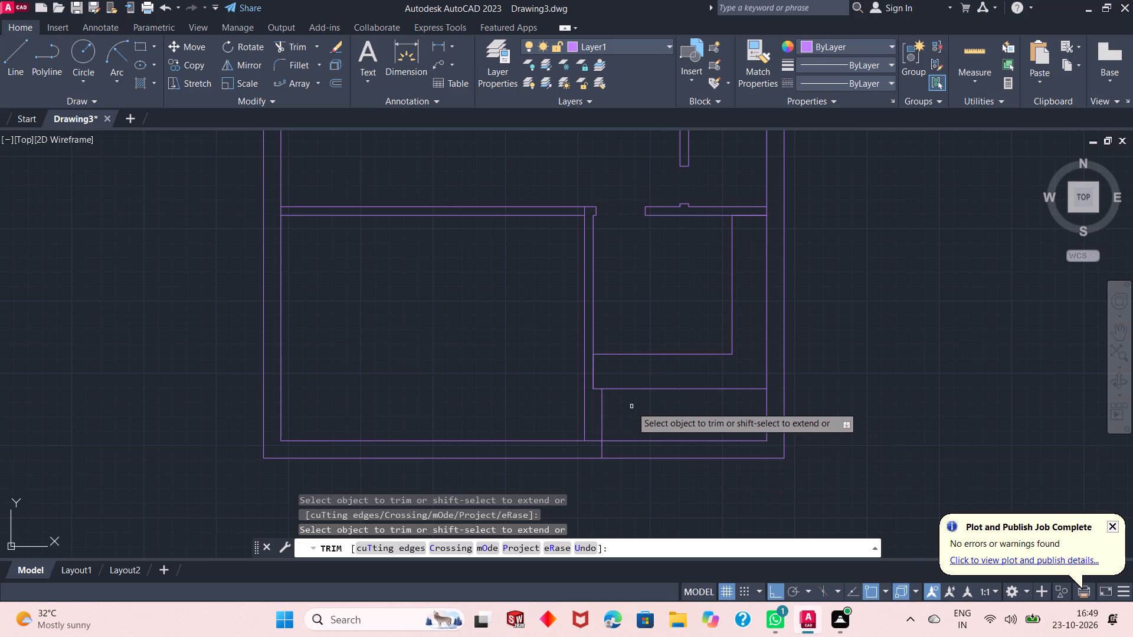
key("Escape")
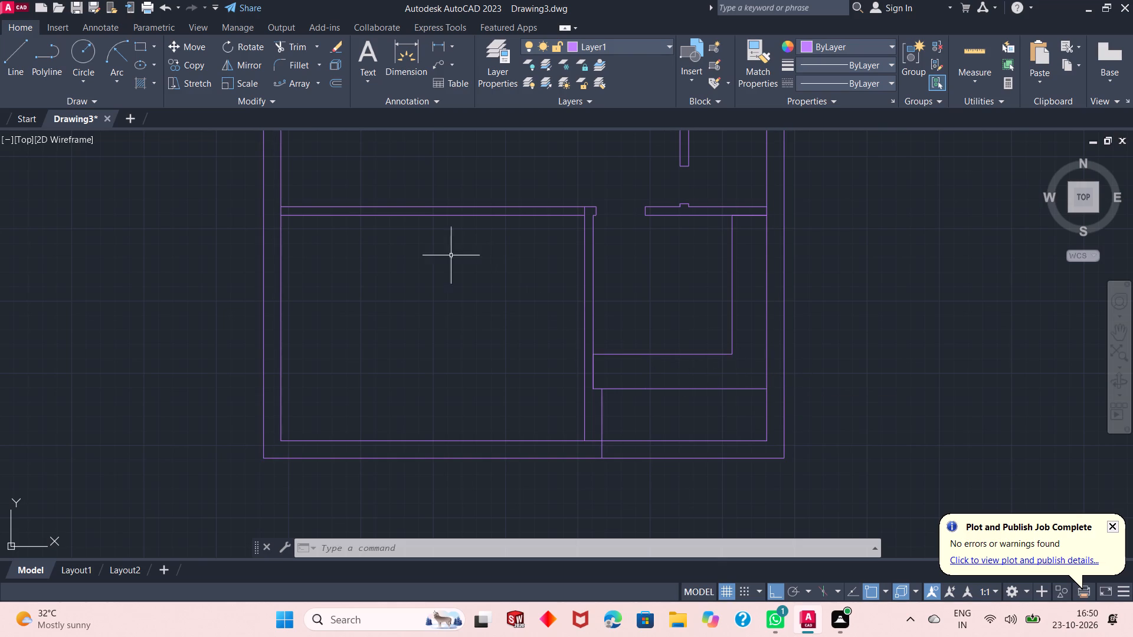
Extend the lower right room's new bottom horizontal line to the right outer wall's outer line.
left_click(320, 51)
left_click(322, 102)
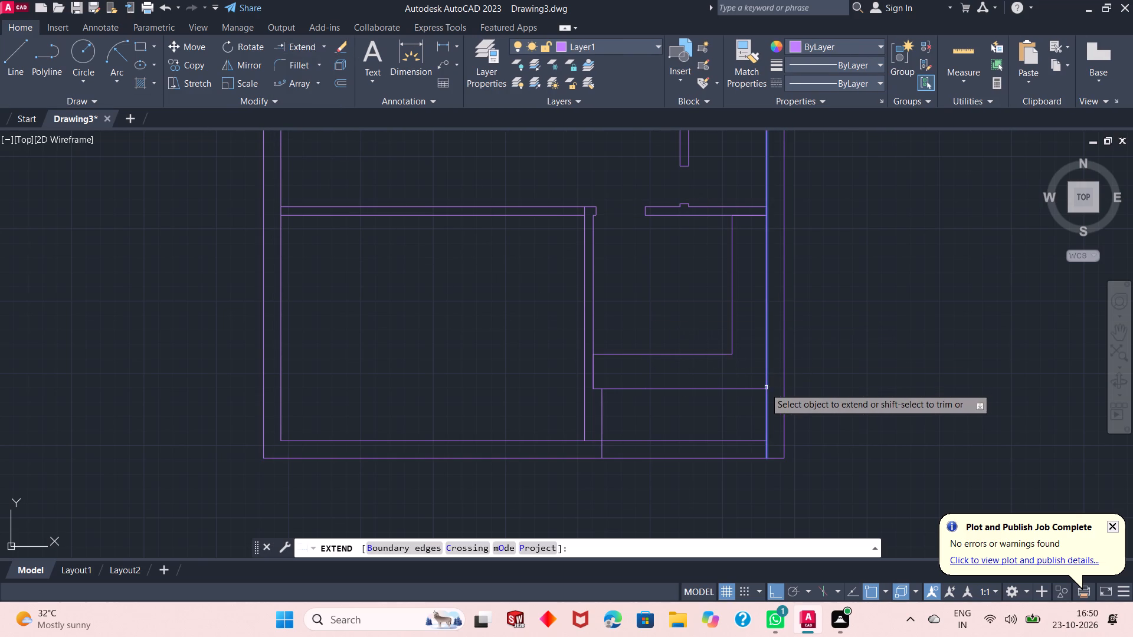
left_click(747, 390)
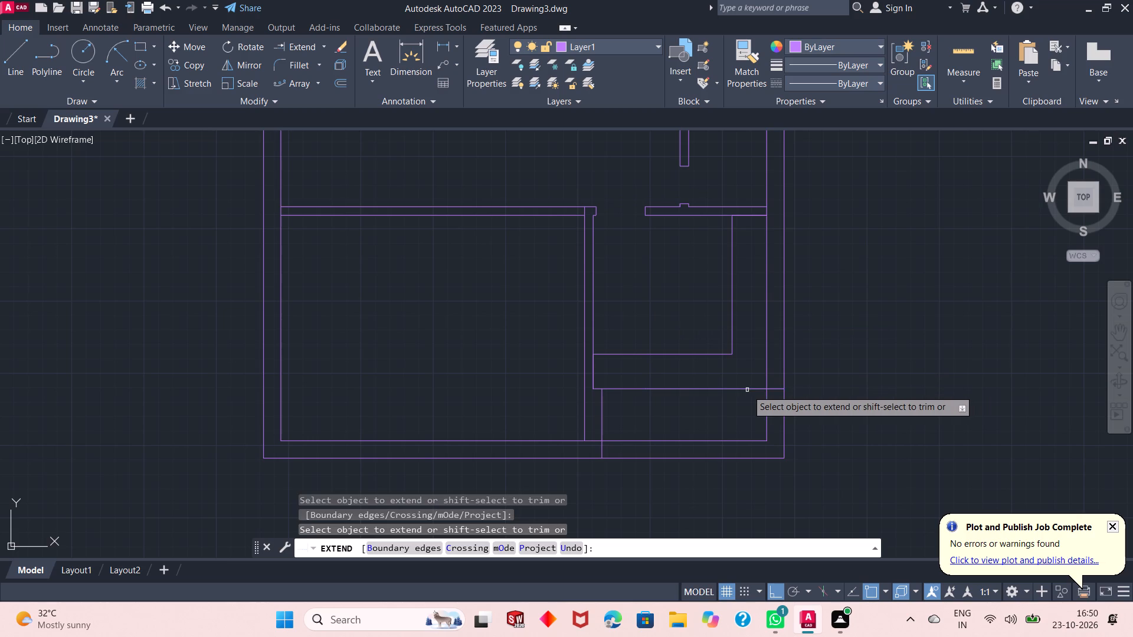
key("Escape")
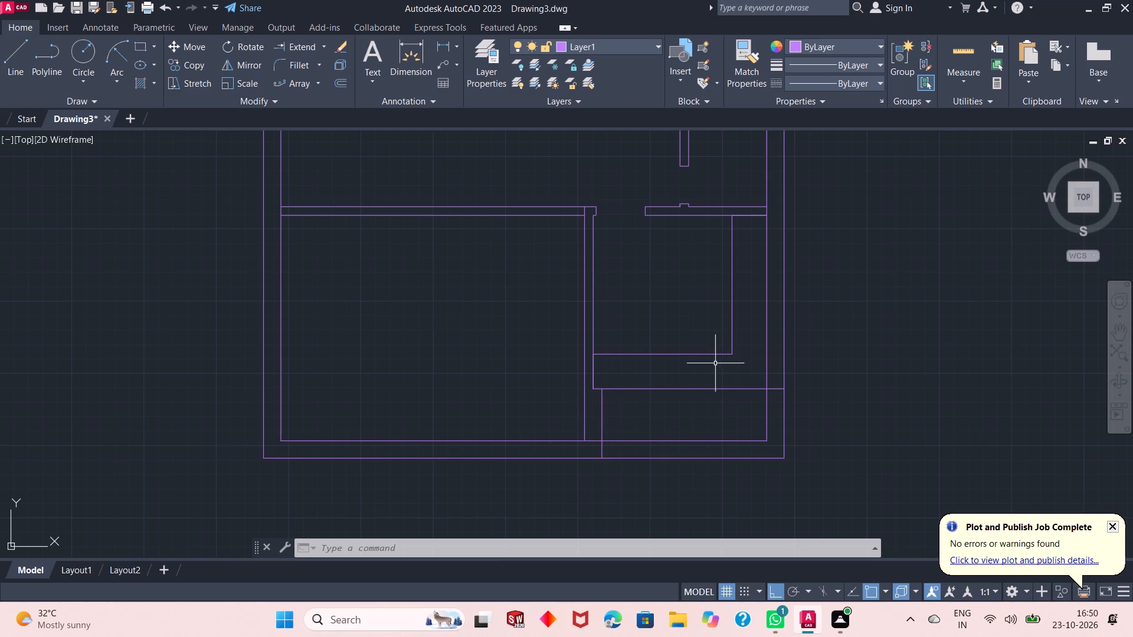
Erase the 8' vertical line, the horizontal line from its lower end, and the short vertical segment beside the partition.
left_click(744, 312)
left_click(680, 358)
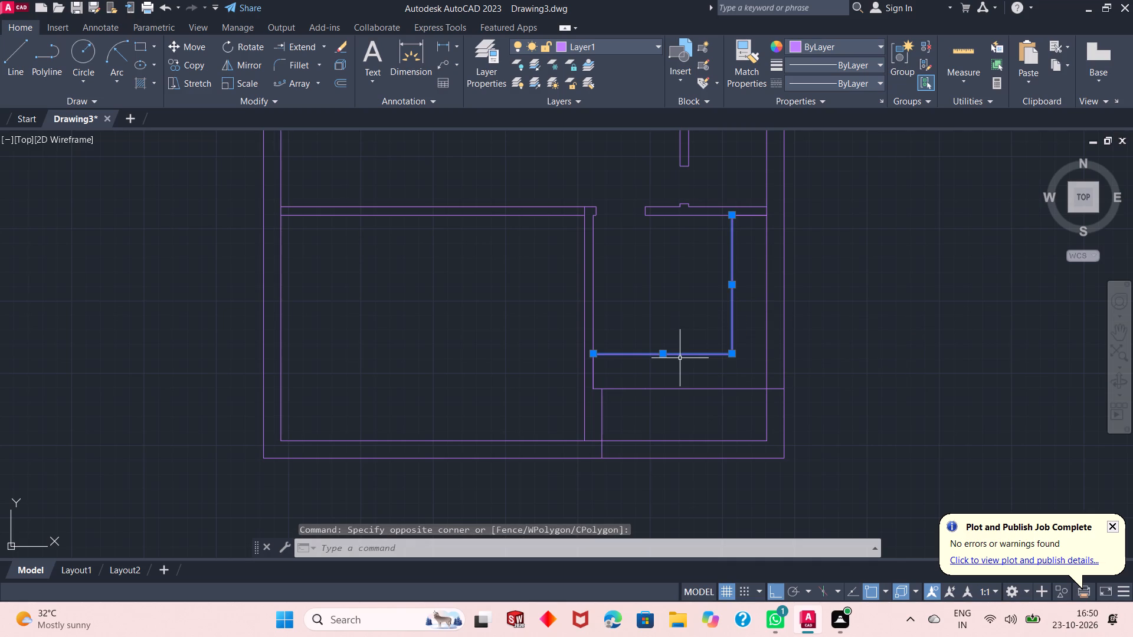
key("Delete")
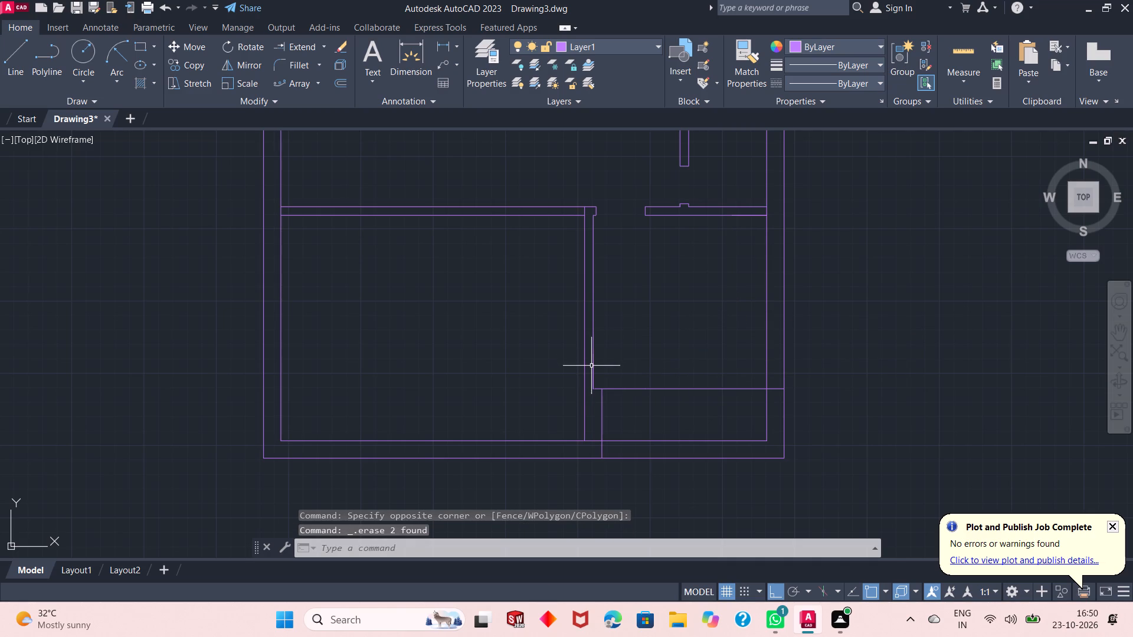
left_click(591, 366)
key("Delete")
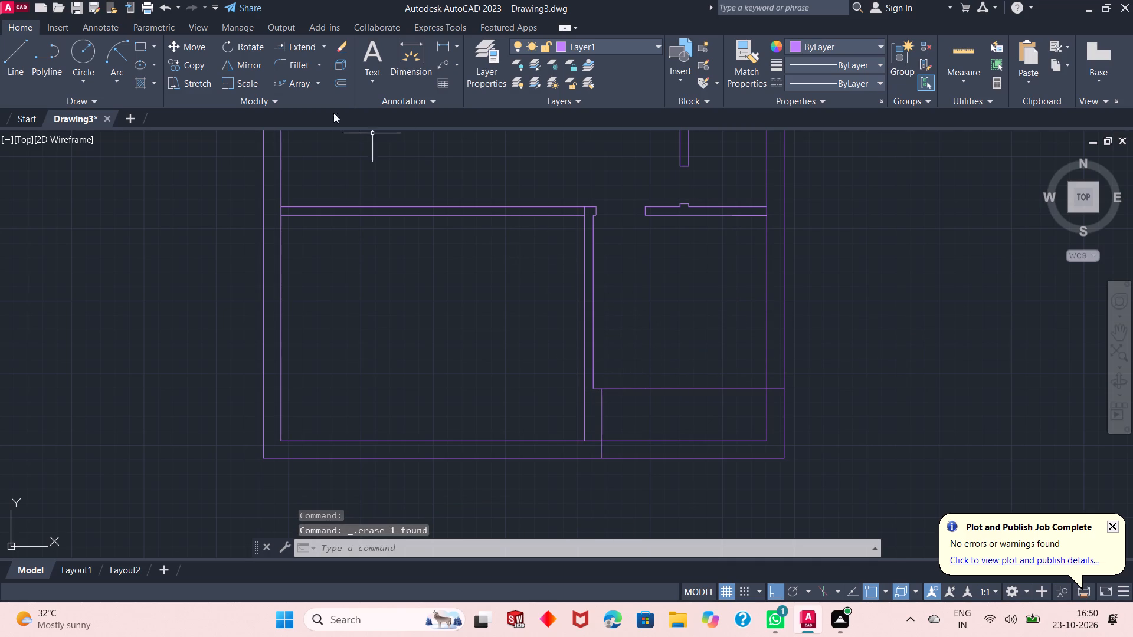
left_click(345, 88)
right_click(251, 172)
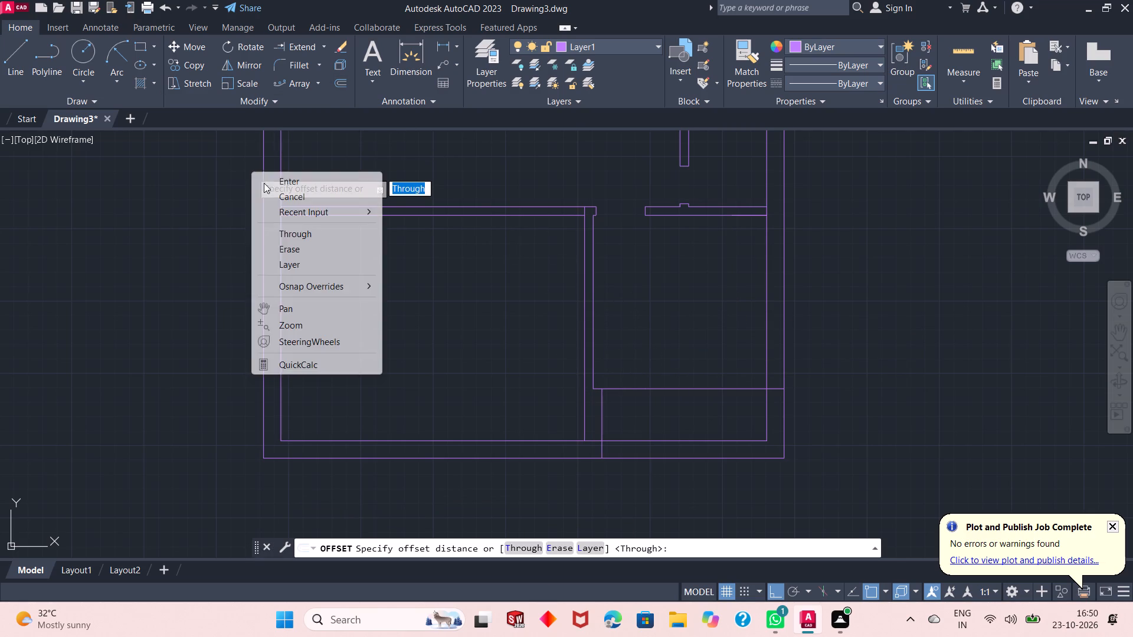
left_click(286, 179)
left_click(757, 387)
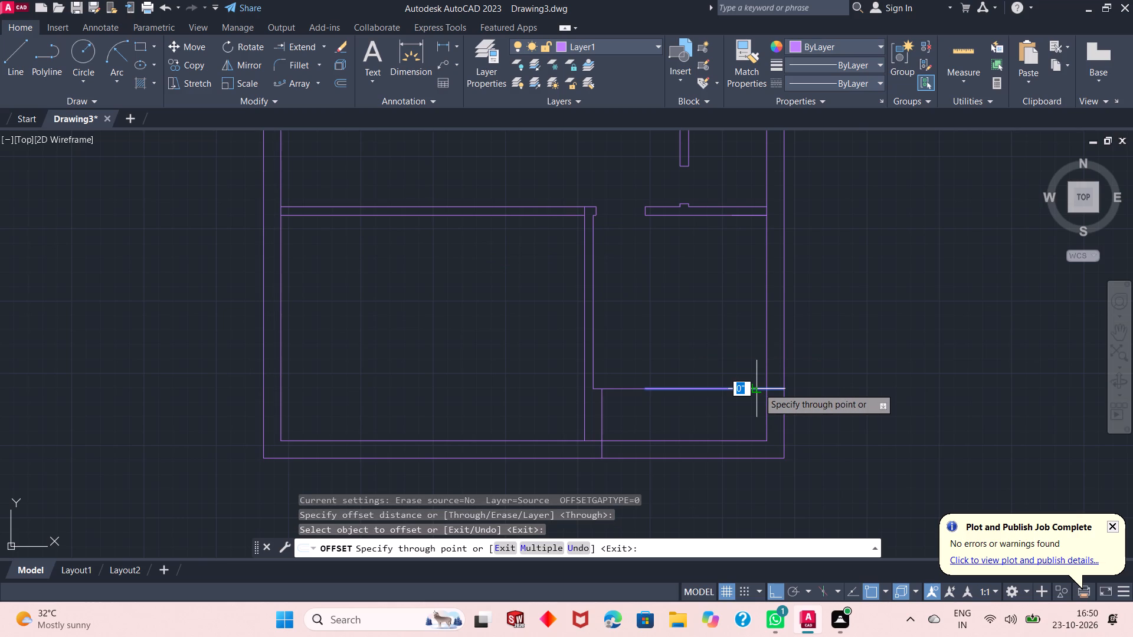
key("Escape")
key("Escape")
Join the two collinear segments of the lower right room's bottom horizontal line into one line.
left_click(684, 390)
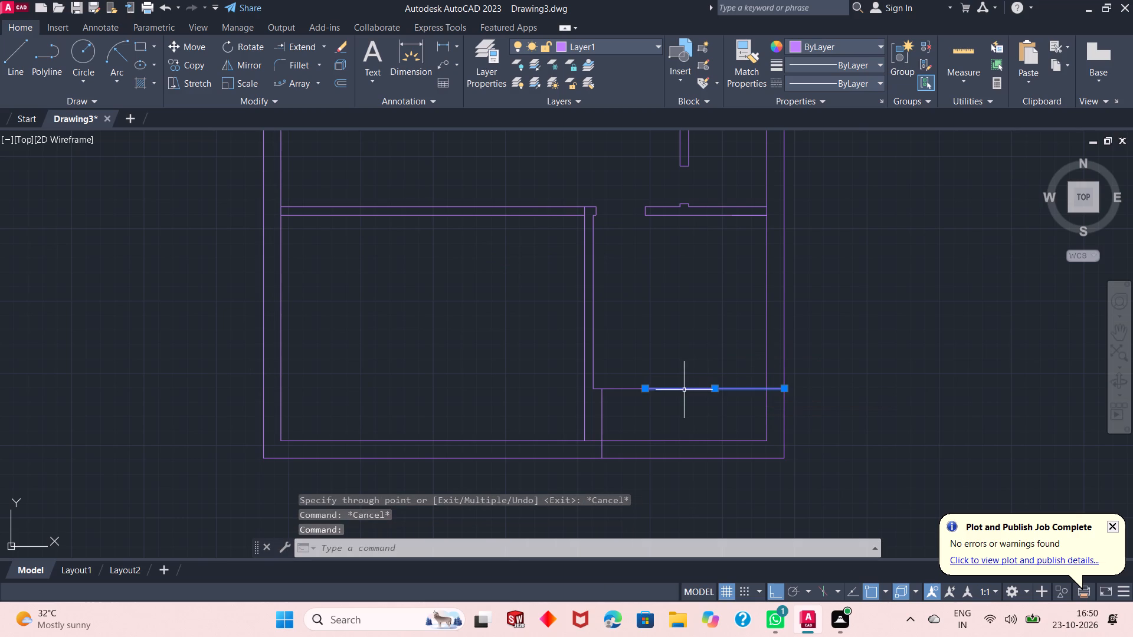
left_click(623, 388)
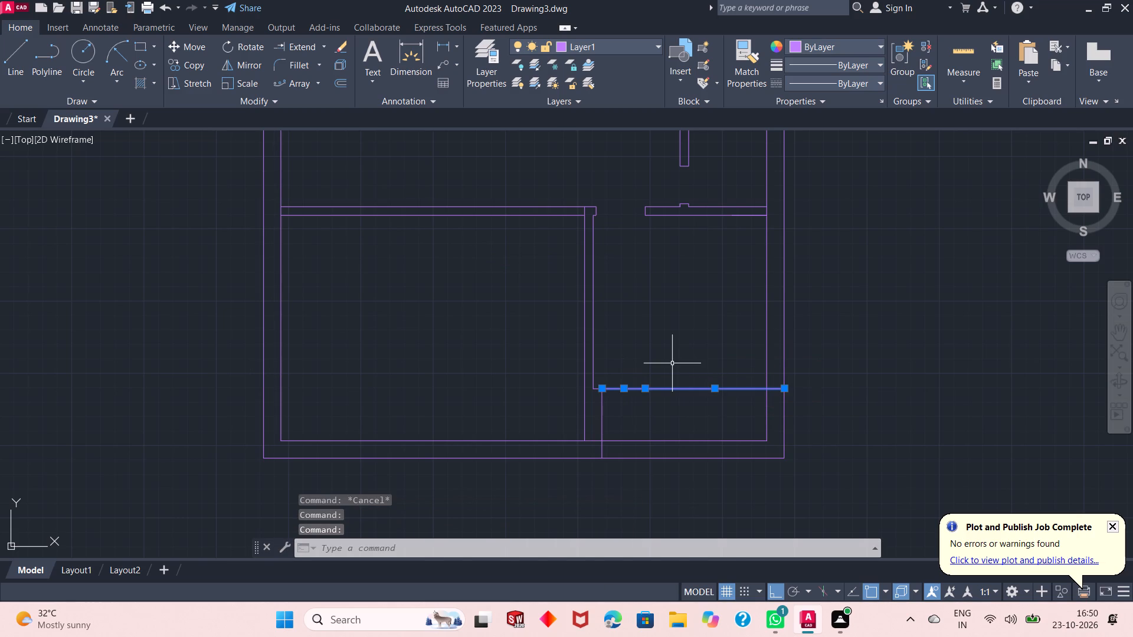
key("j")
key("space")
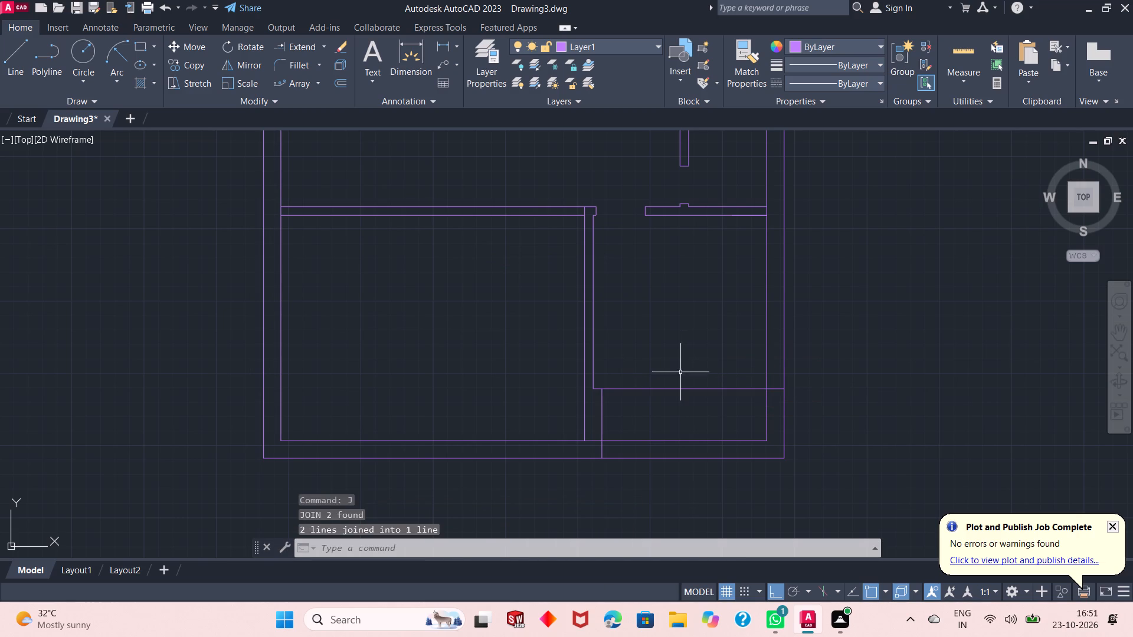
Offset the joined horizontal line 1' upward to form the lower right room's bottom wall.
left_click(677, 388)
left_click(343, 83)
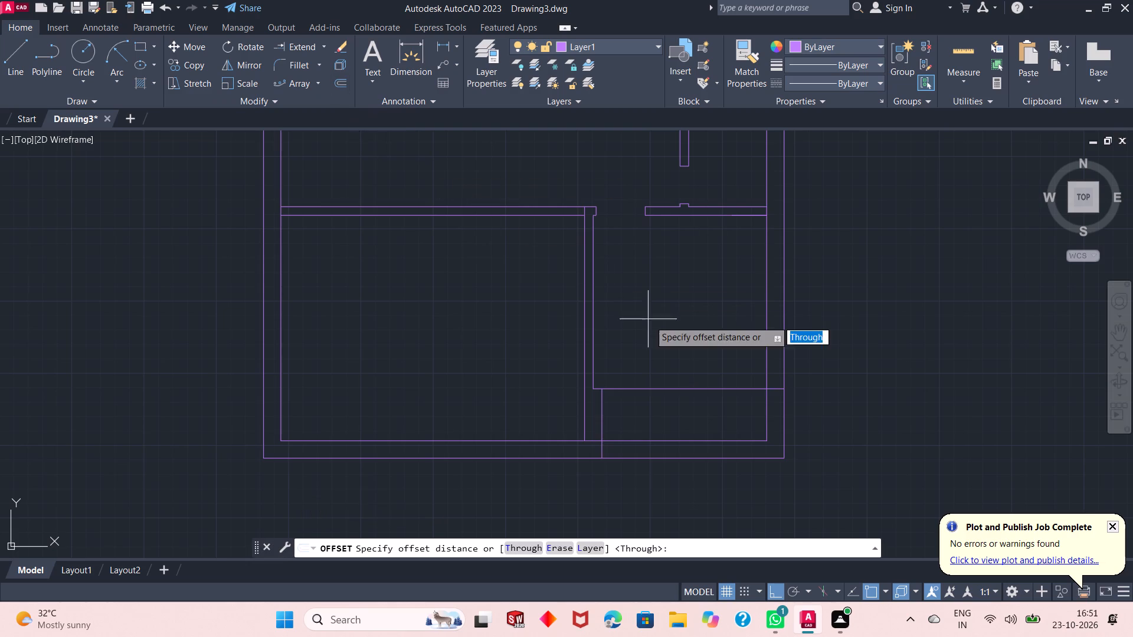
right_click(663, 351)
left_click(692, 356)
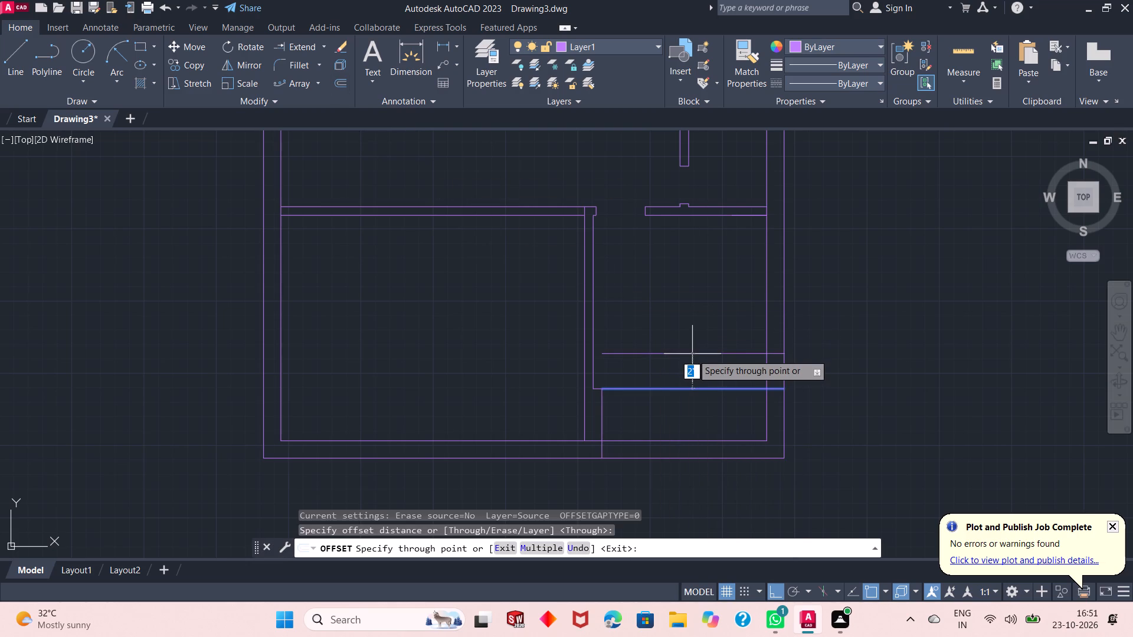
type("1'")
key("Return")
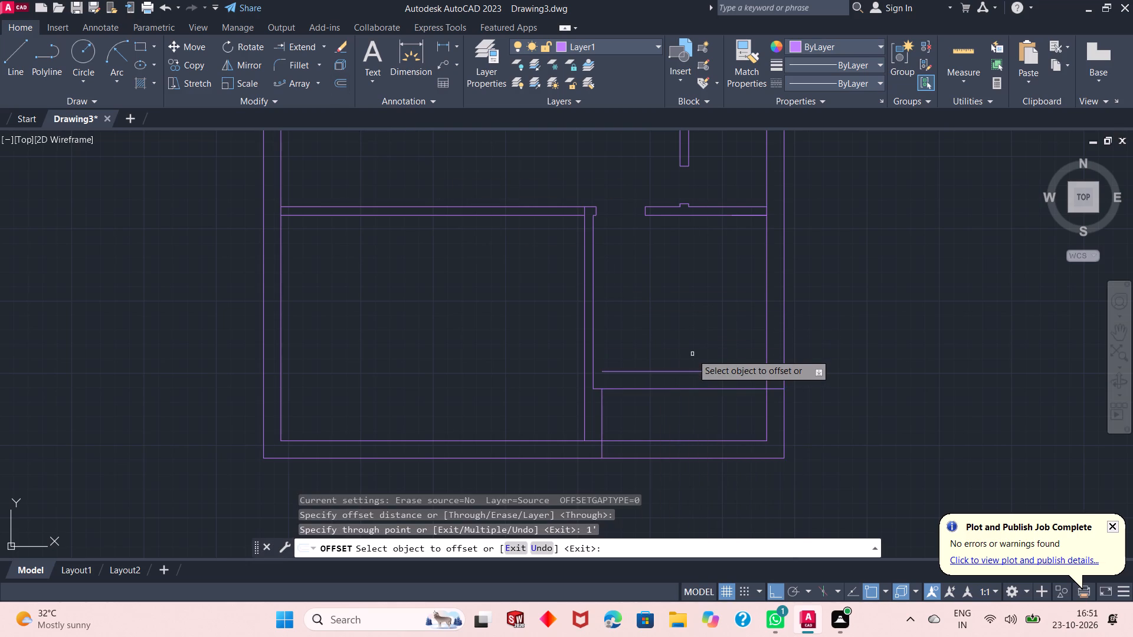
key("Escape")
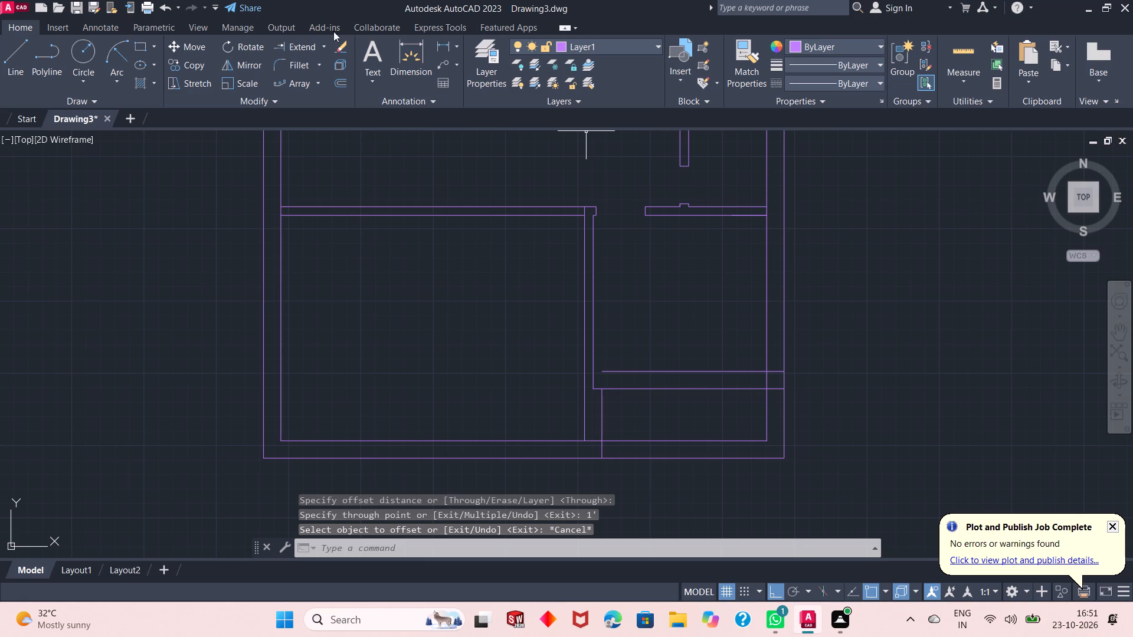
Trim the new wall's corner at the right outer wall and remove the outer wall lines below and beyond the stepped outline.
left_click(318, 40)
left_click(322, 51)
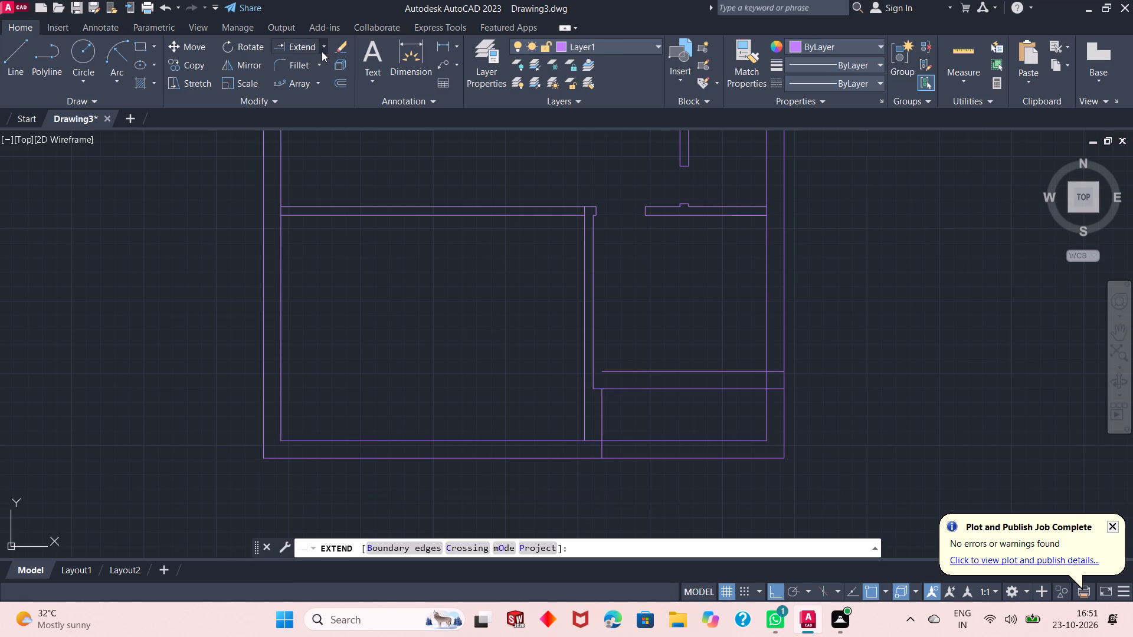
left_click(322, 75)
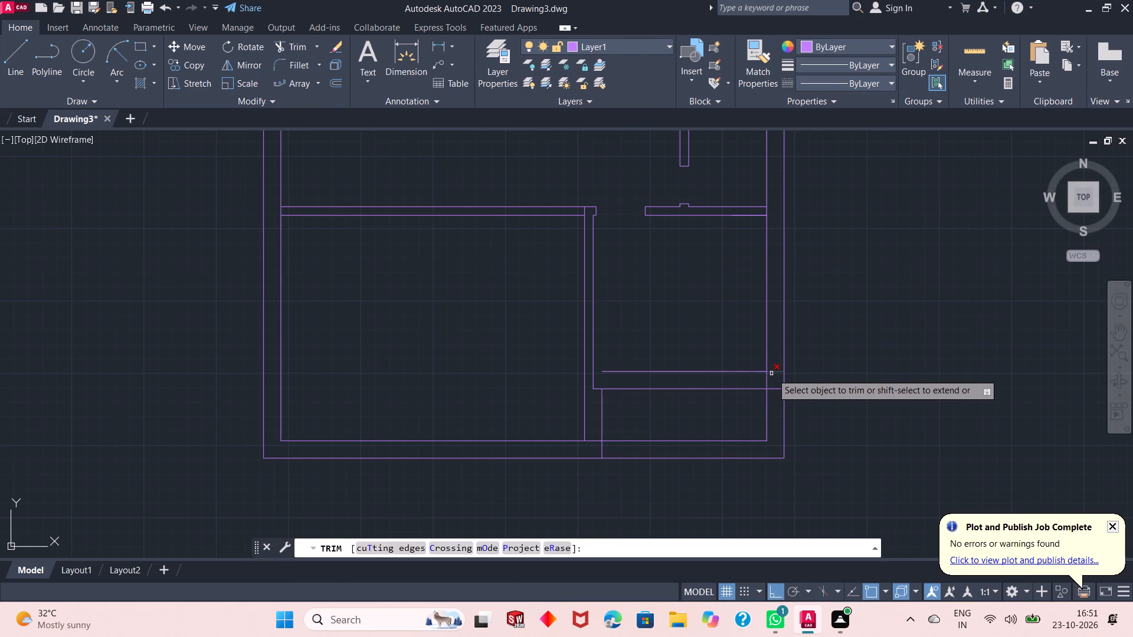
left_click(773, 373)
left_click_drag(774, 377, 759, 377)
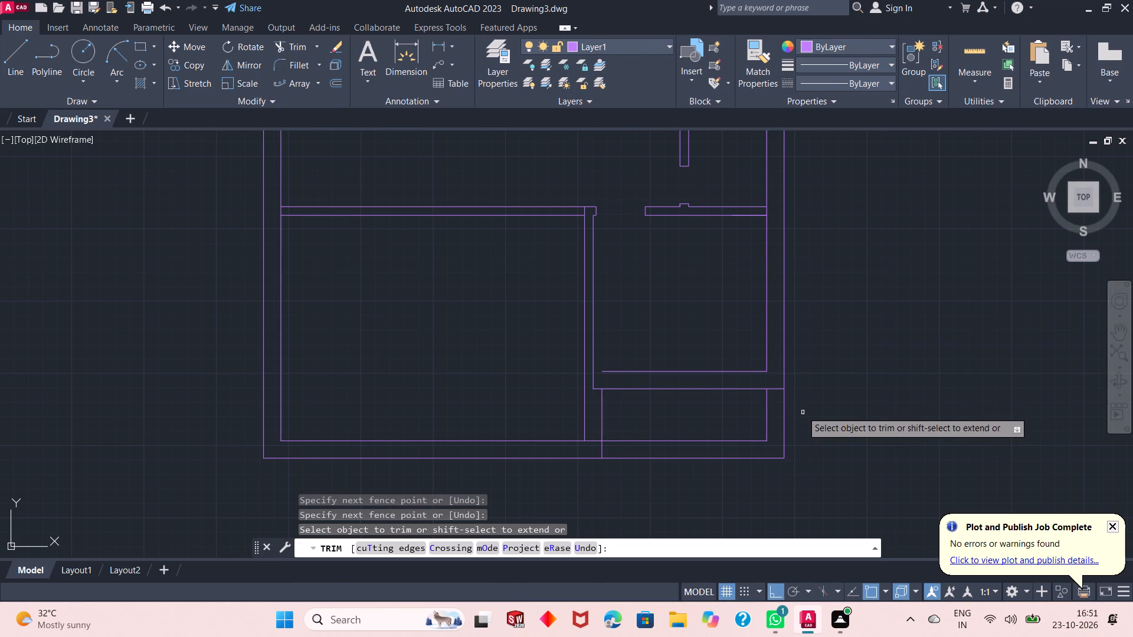
left_click_drag(803, 408, 735, 423)
left_click_drag(734, 428, 717, 464)
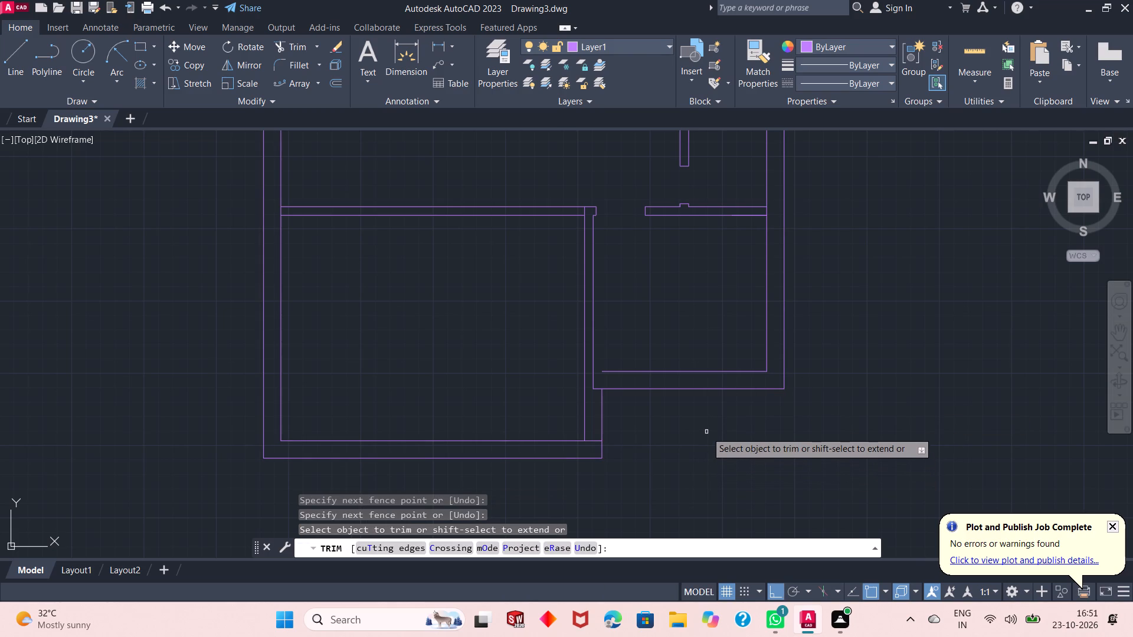
Trim the bottom wall's inner line past the partition, the short stub at the step corner, and the partition's remaining right face line.
left_click(600, 442)
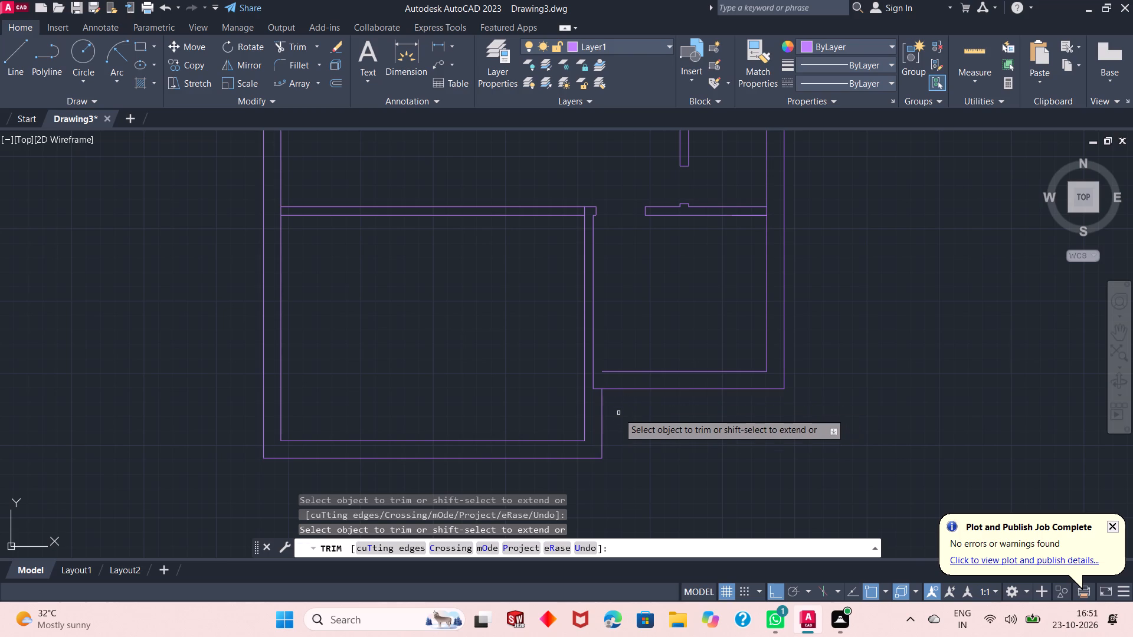
left_click(595, 391)
left_click(593, 379)
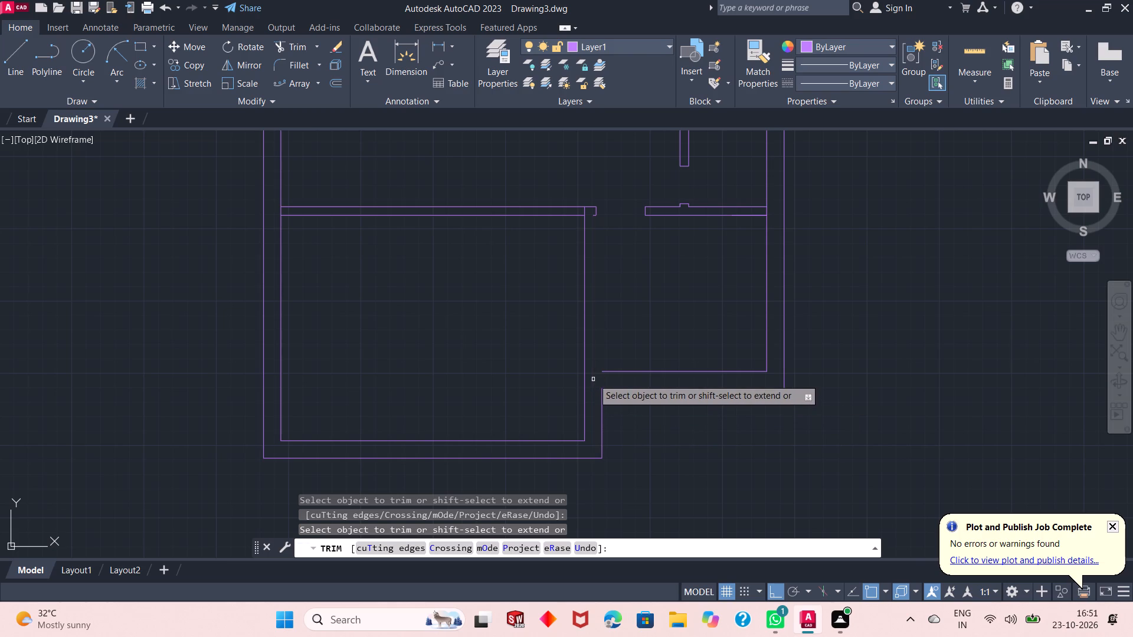
right_click(683, 306)
left_click(703, 314)
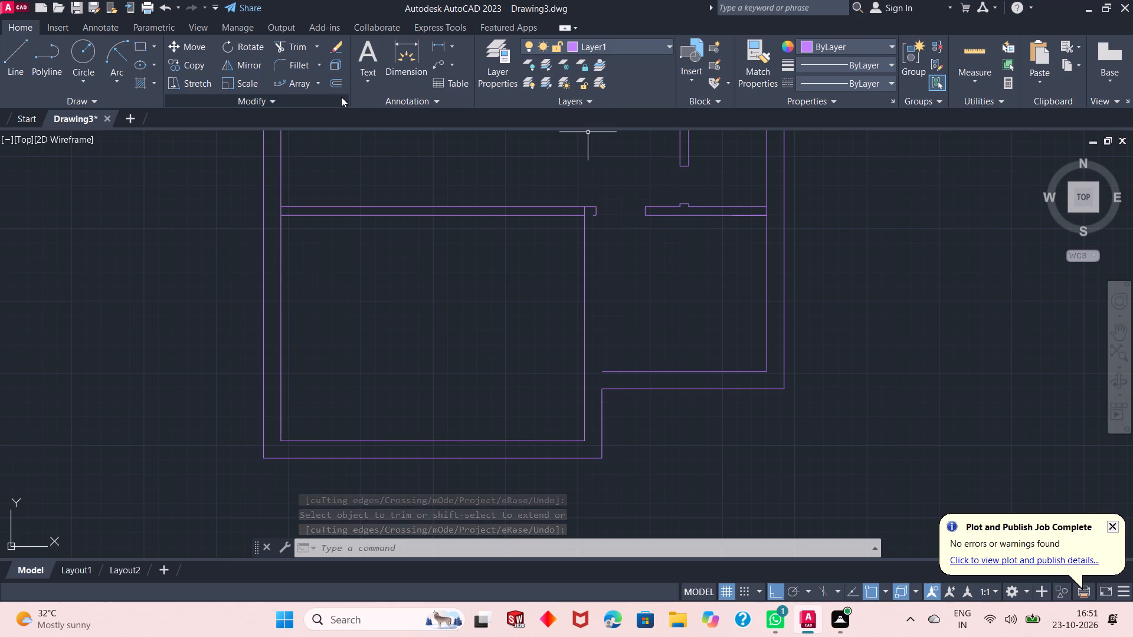
Draw the lower right room's left wall line from the top partition down to the bottom wall, joining its inner line.
left_click(18, 49)
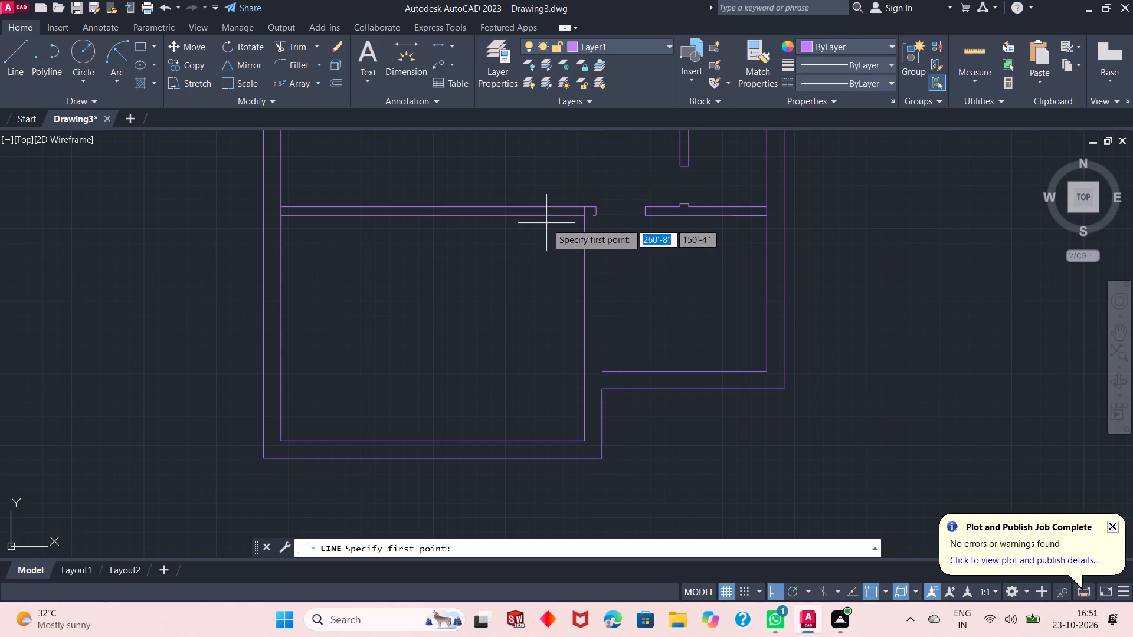
left_click(591, 215)
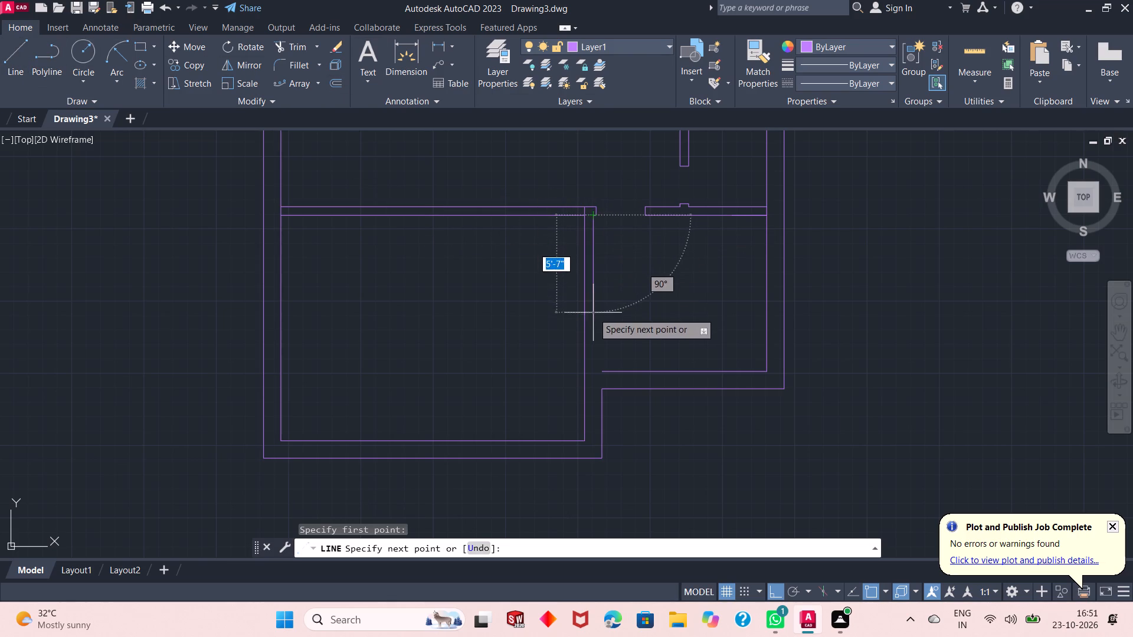
left_click(597, 371)
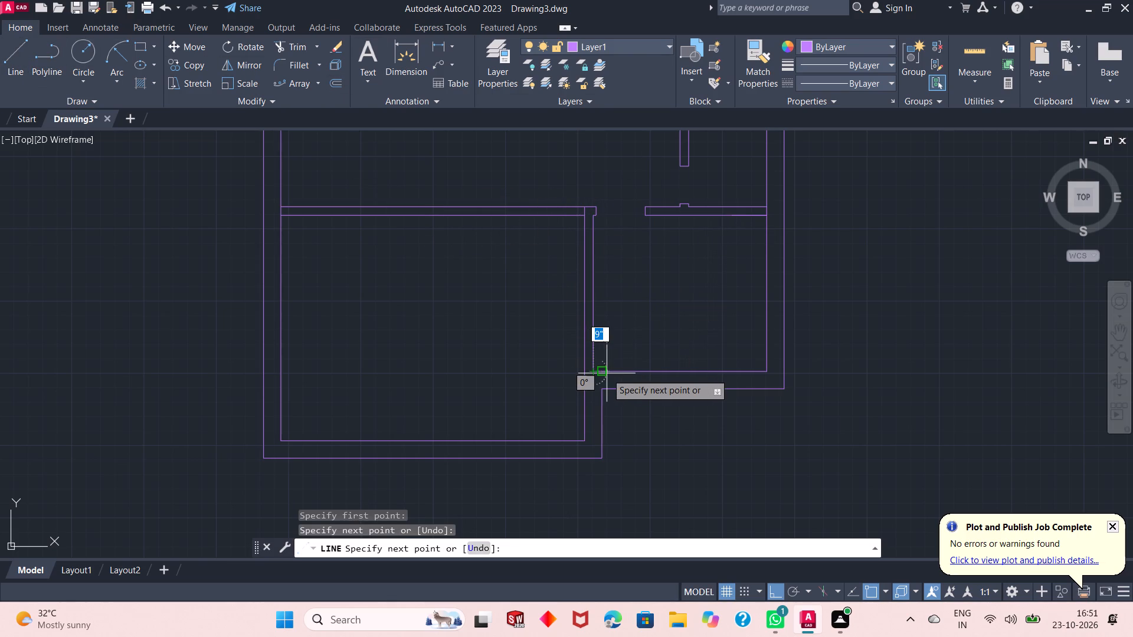
left_click(607, 372)
right_click(667, 346)
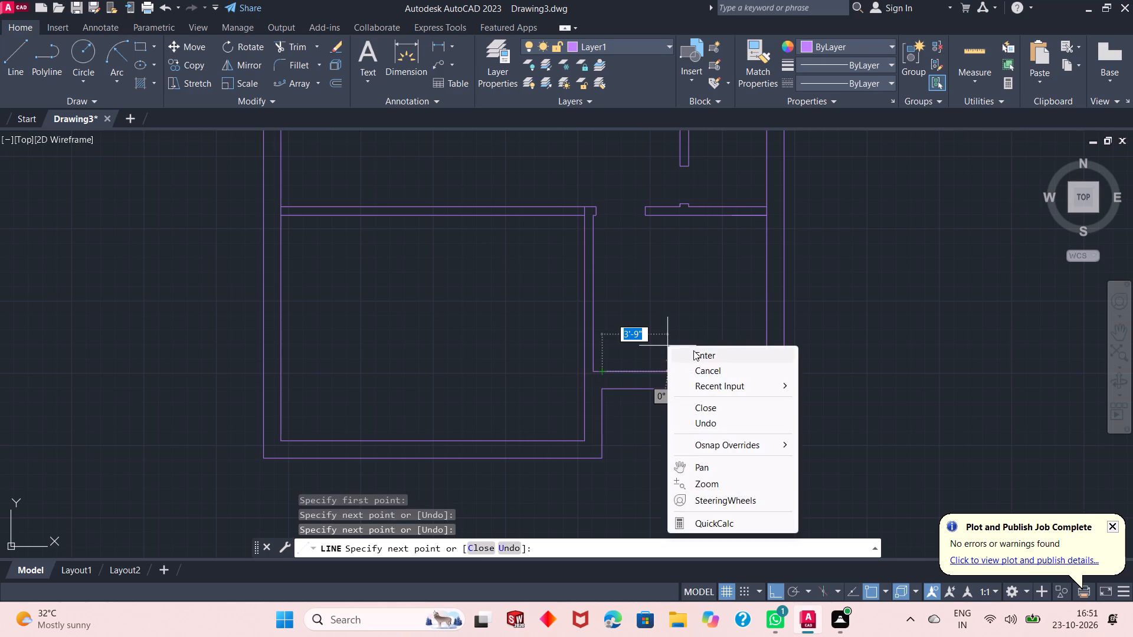
left_click(699, 357)
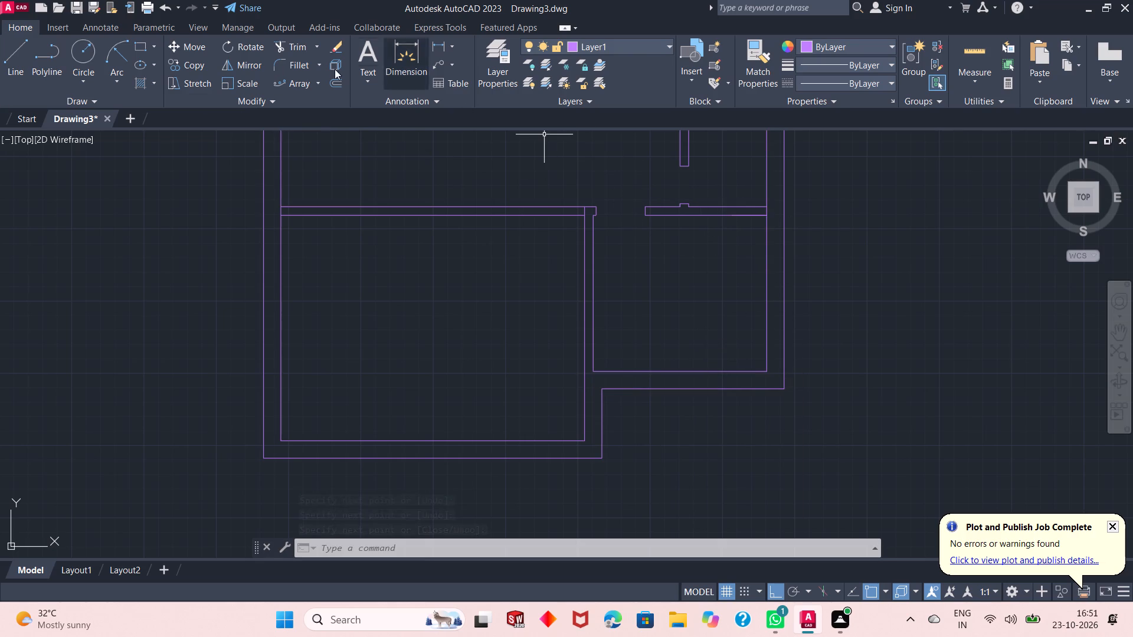
Draw an L-shaped line in the lower right room, 7' down from the short top wall line's free end, and across to the left wall.
left_click(4, 55)
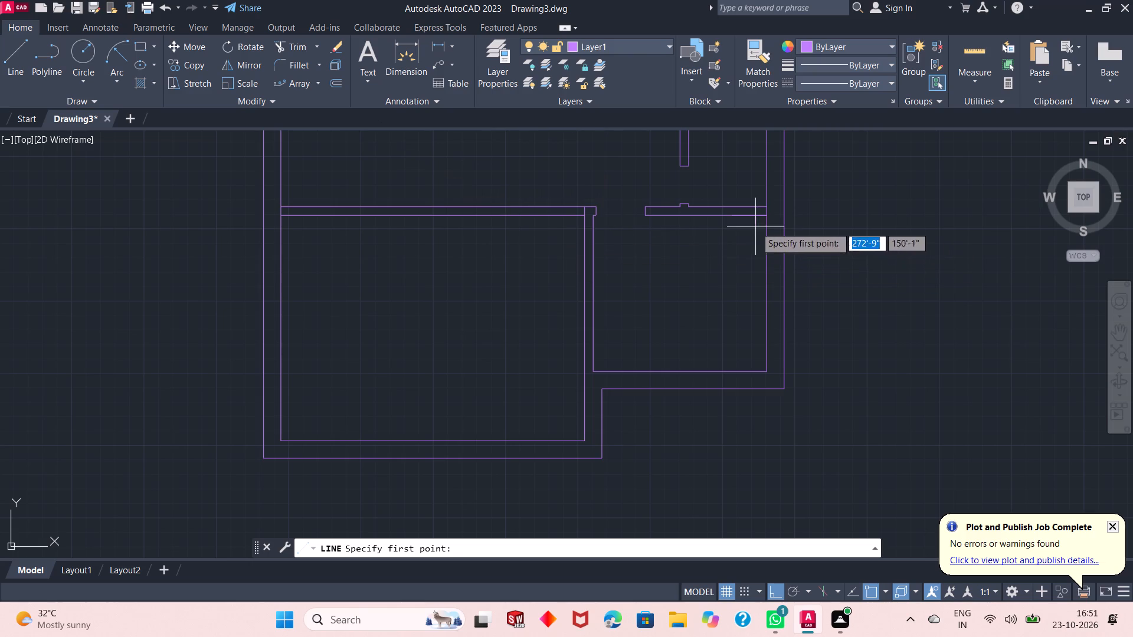
left_click(734, 218)
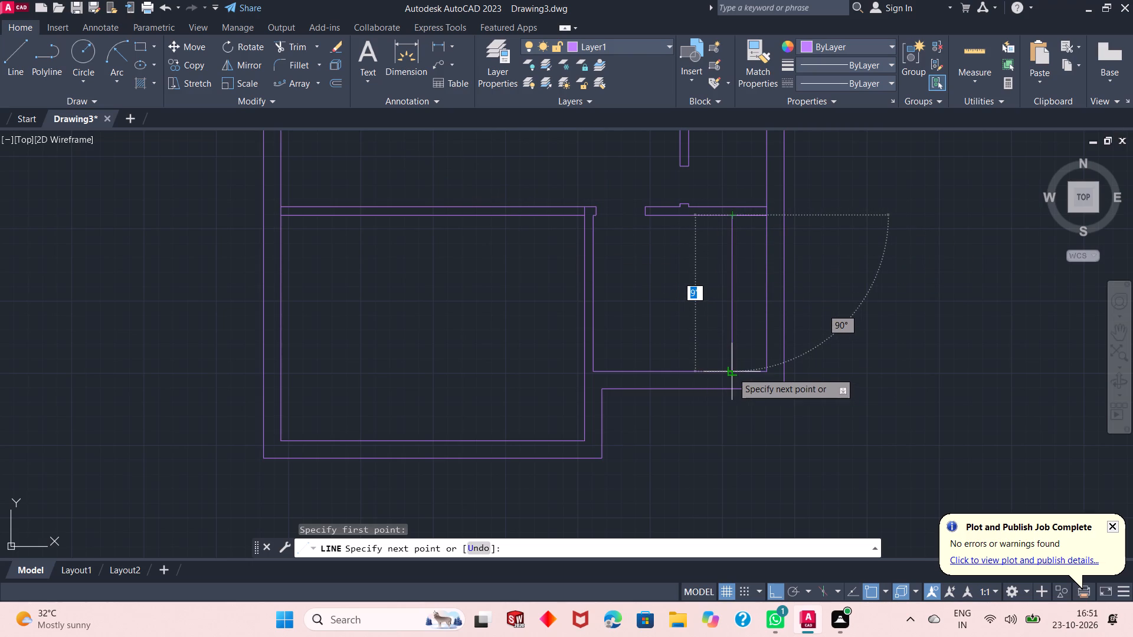
type("7'")
key("Return")
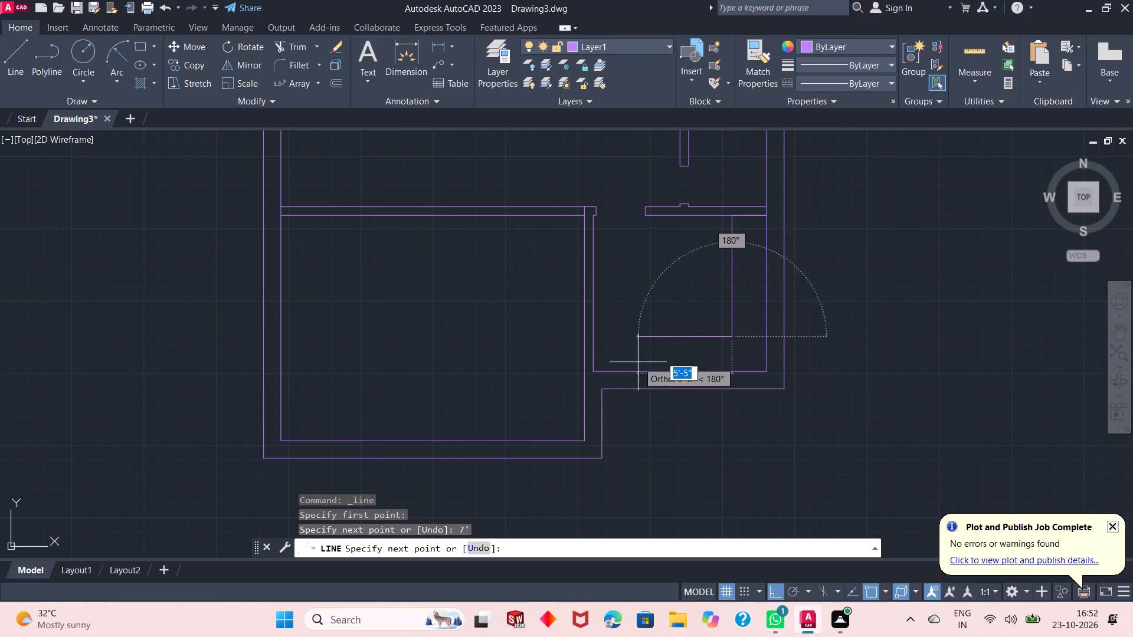
left_click(590, 340)
right_click(653, 304)
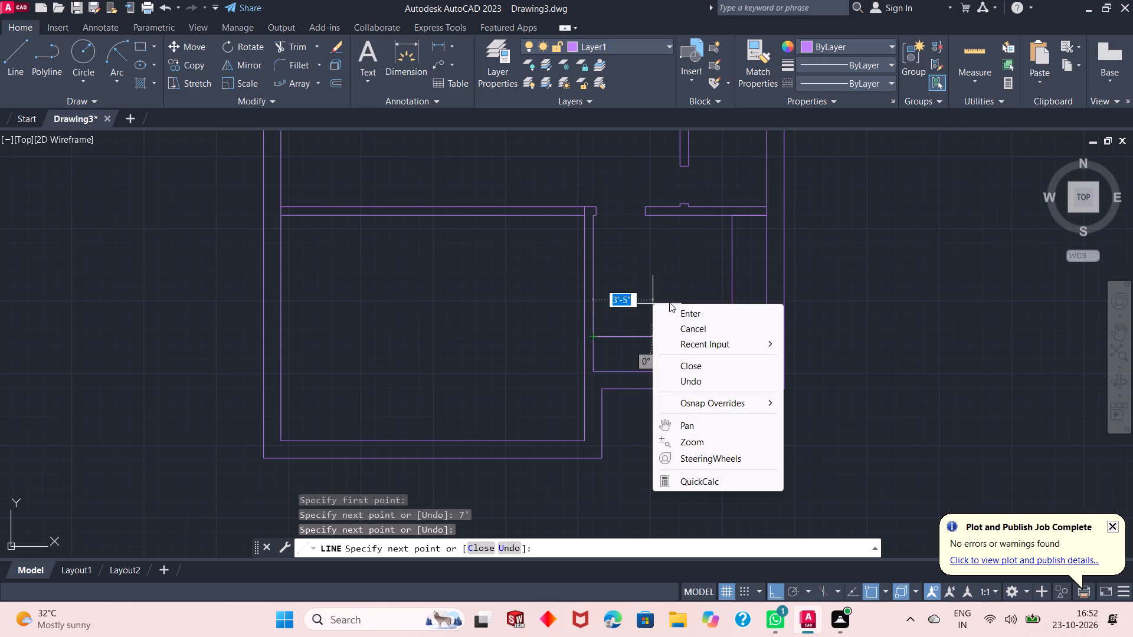
left_click(679, 311)
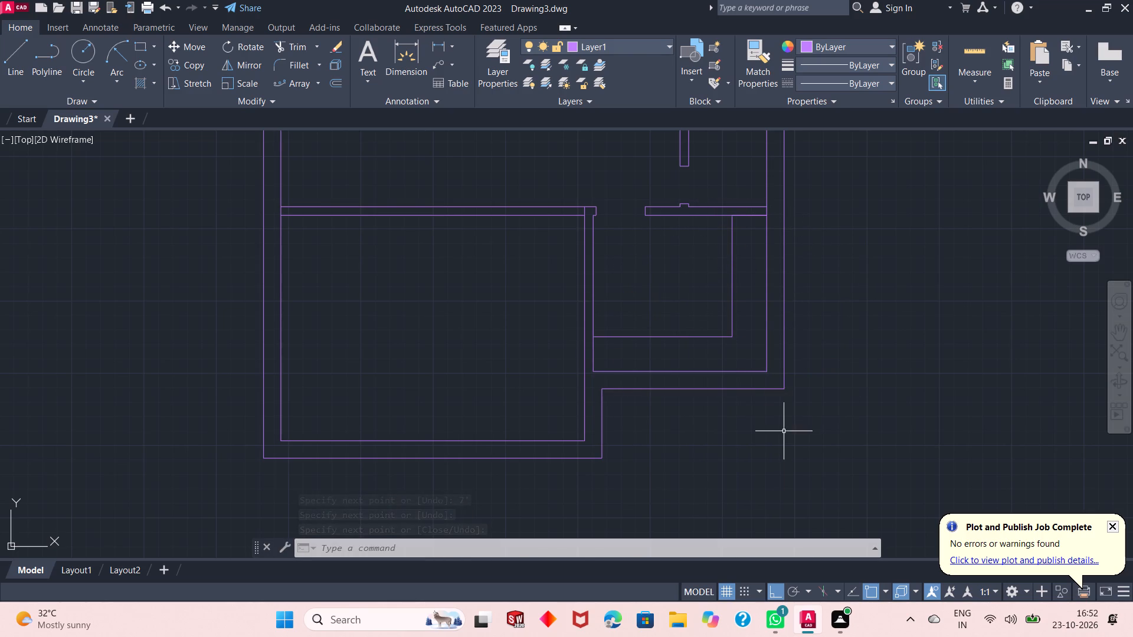
Measure the lower left room's interior width and height.
scroll(785, 445, "down", 2)
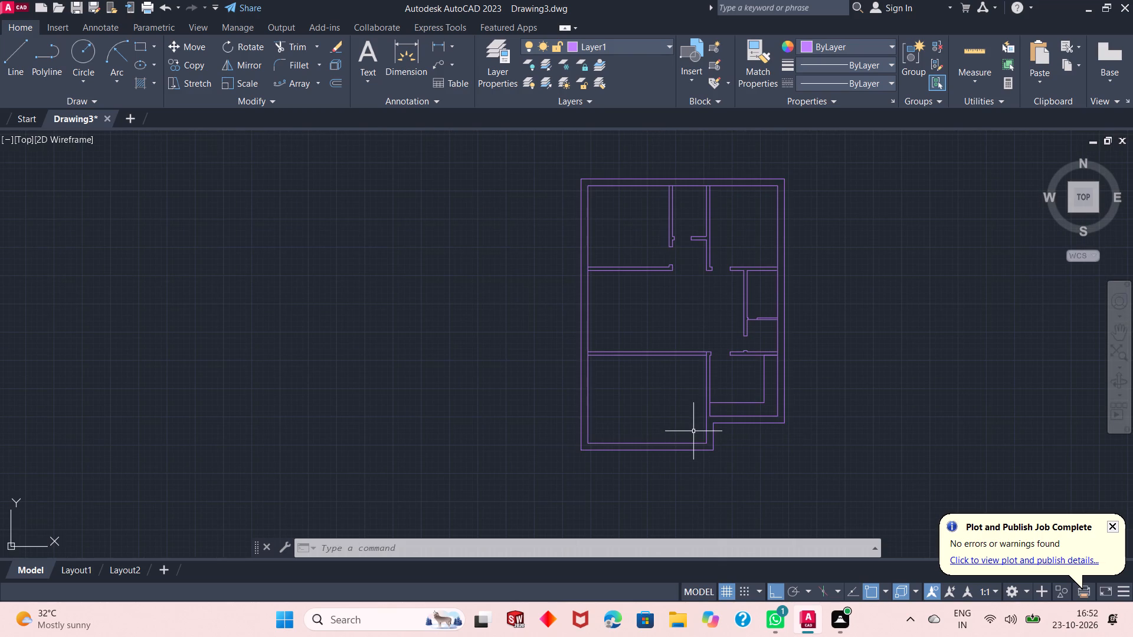
scroll(693, 431, "up", 1)
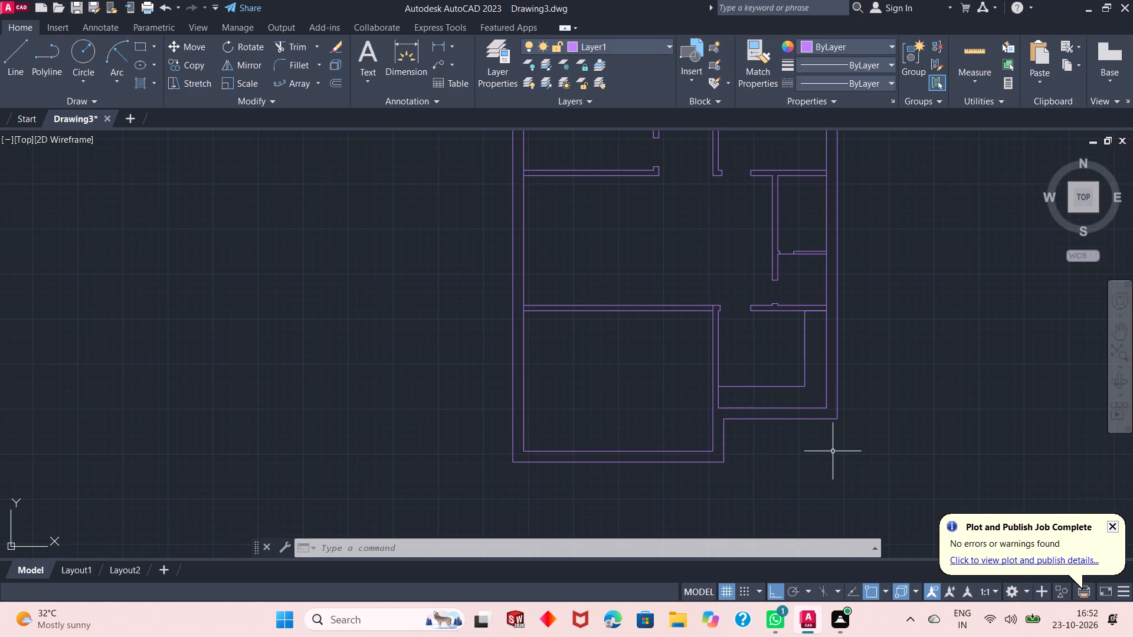
scroll(833, 451, "down", 1)
scroll(704, 410, "up", 1)
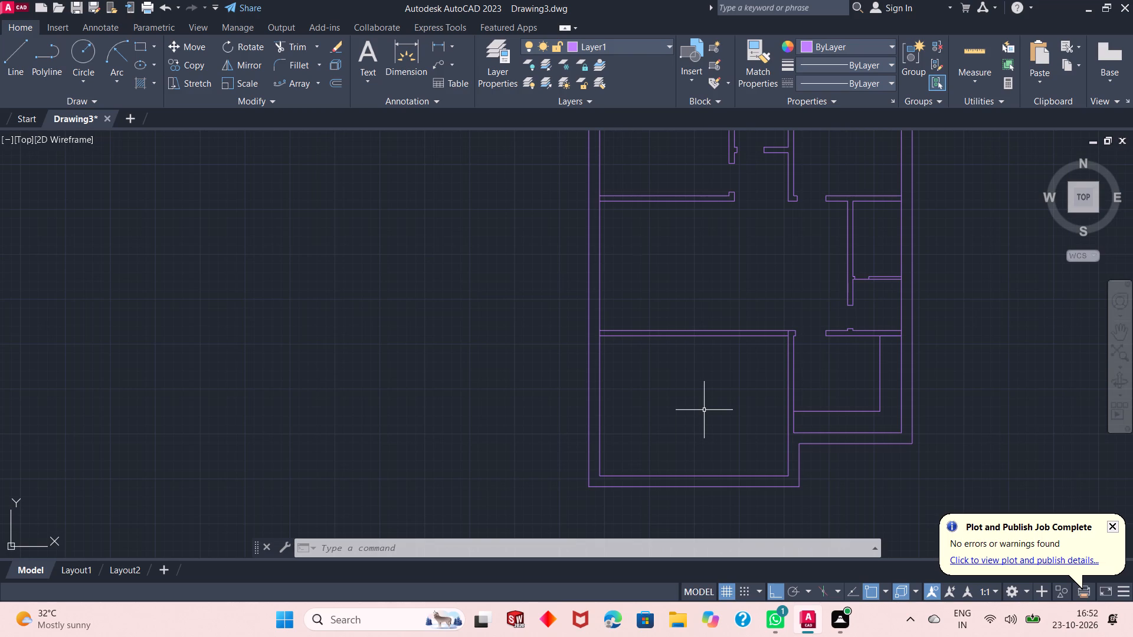
left_click(983, 59)
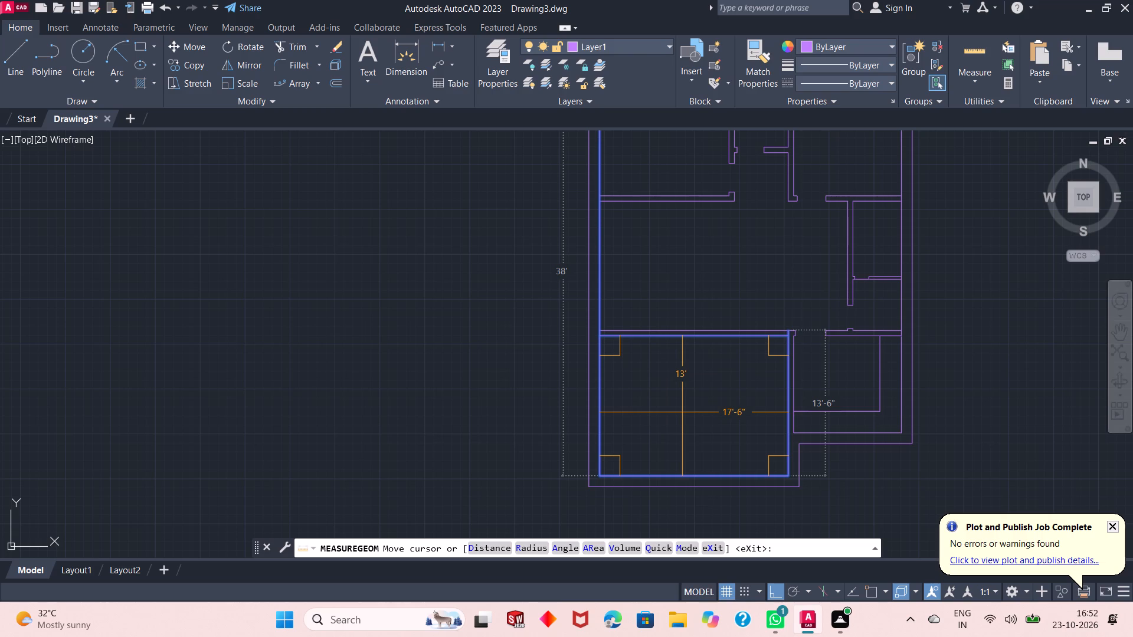
key("Escape")
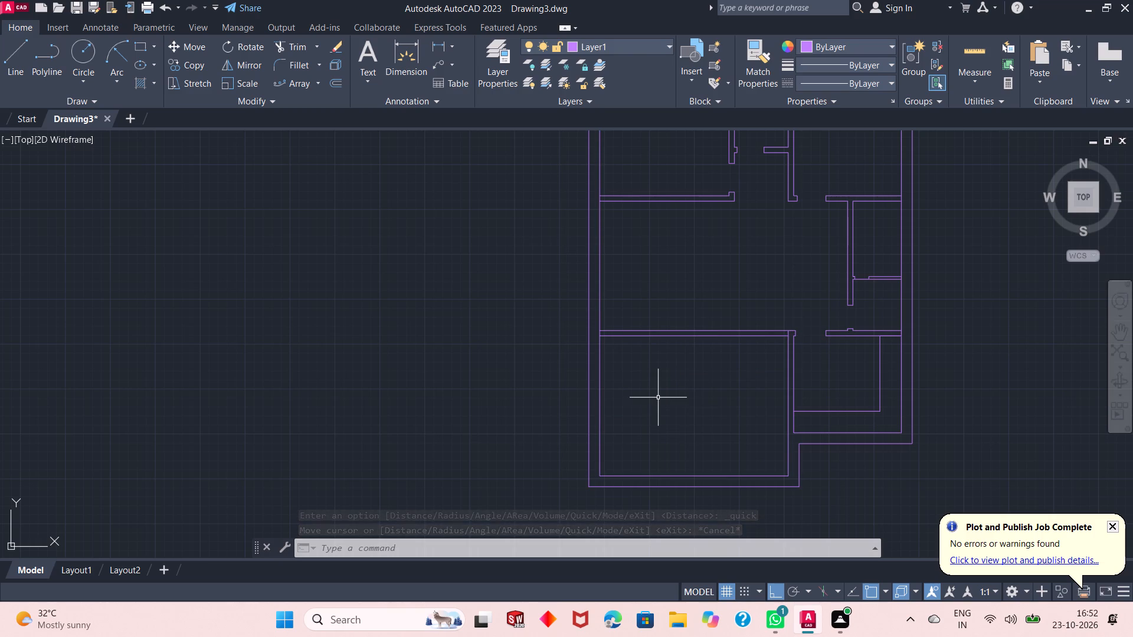
Extend the lower left room's top line through the left wall to the outer wall line.
left_click(319, 40)
left_click(315, 91)
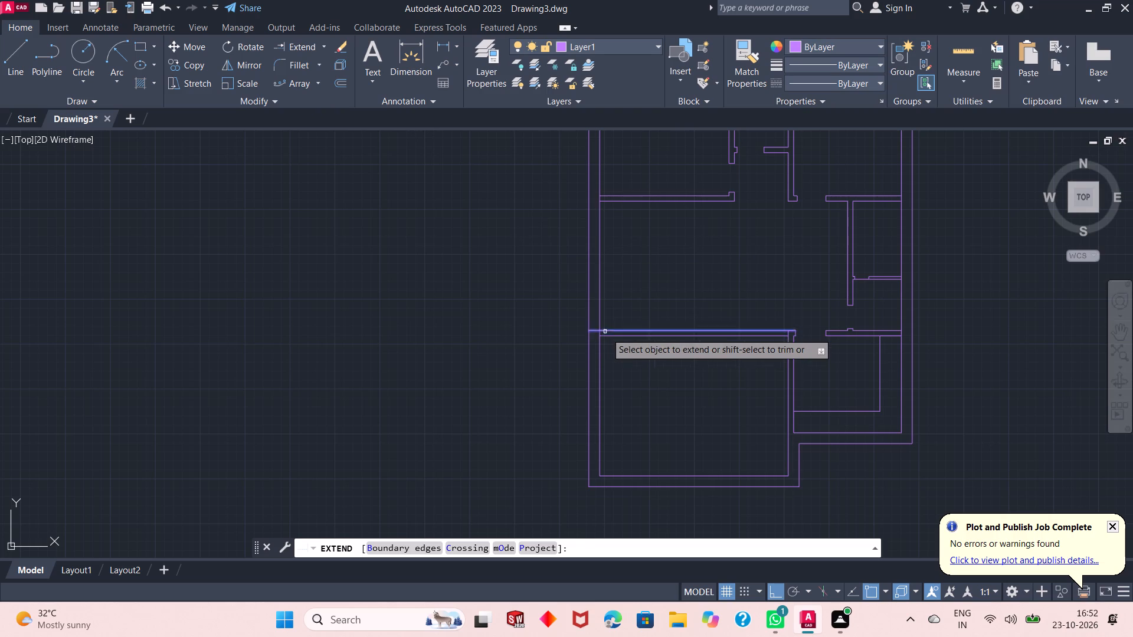
left_click(608, 336)
right_click(493, 280)
left_click(506, 286)
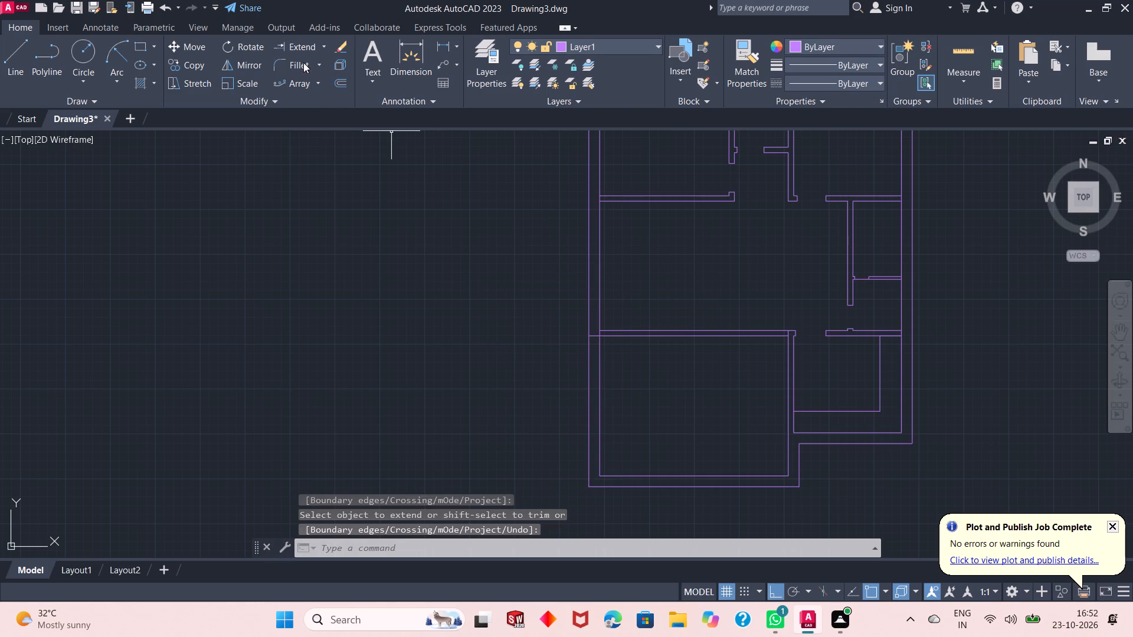
Trim the left wall's inner line below the partition, along the lower left room.
left_click(325, 47)
left_click(296, 67)
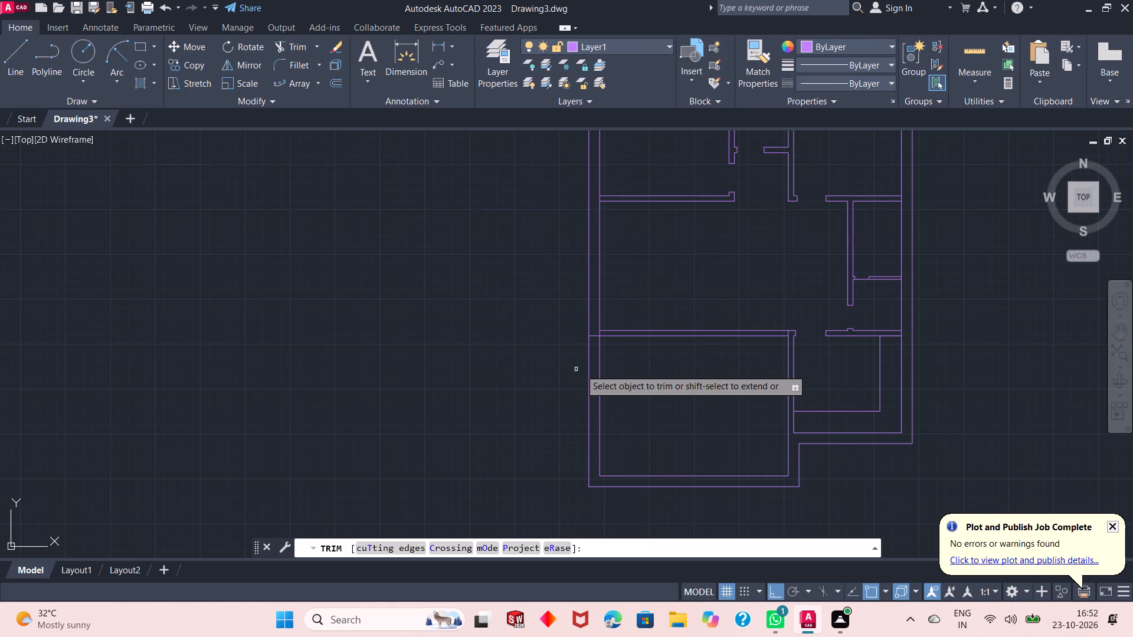
left_click(600, 356)
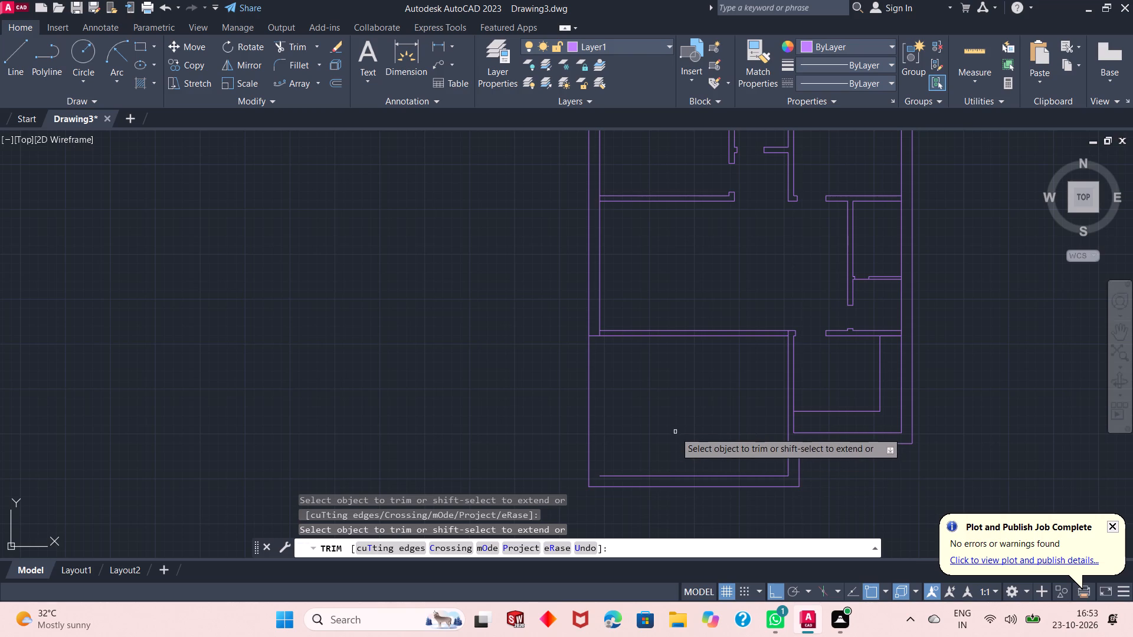
right_click(435, 343)
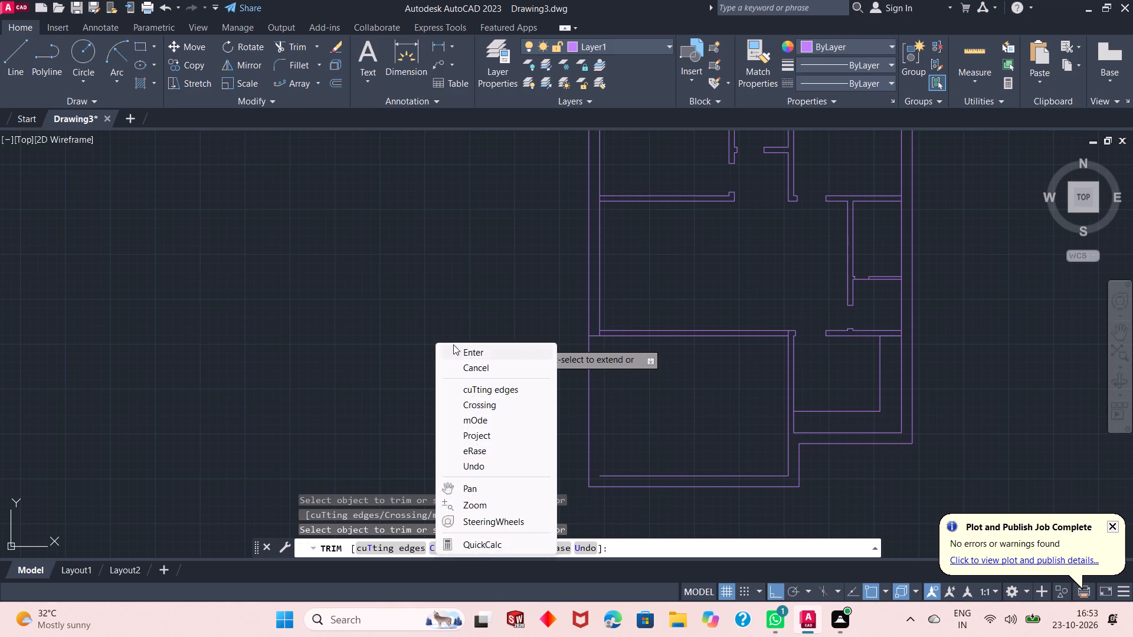
left_click(456, 348)
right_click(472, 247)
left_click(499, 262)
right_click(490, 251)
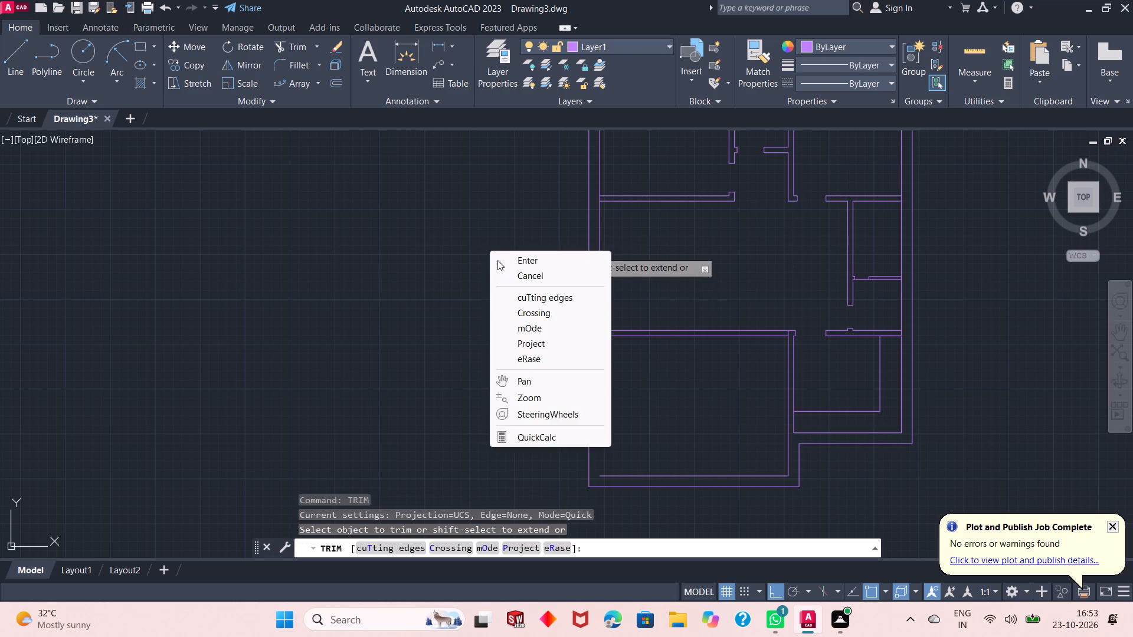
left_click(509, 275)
Extend the lower left room's inner bottom line to the outer left wall line.
right_click(427, 223)
left_click(450, 248)
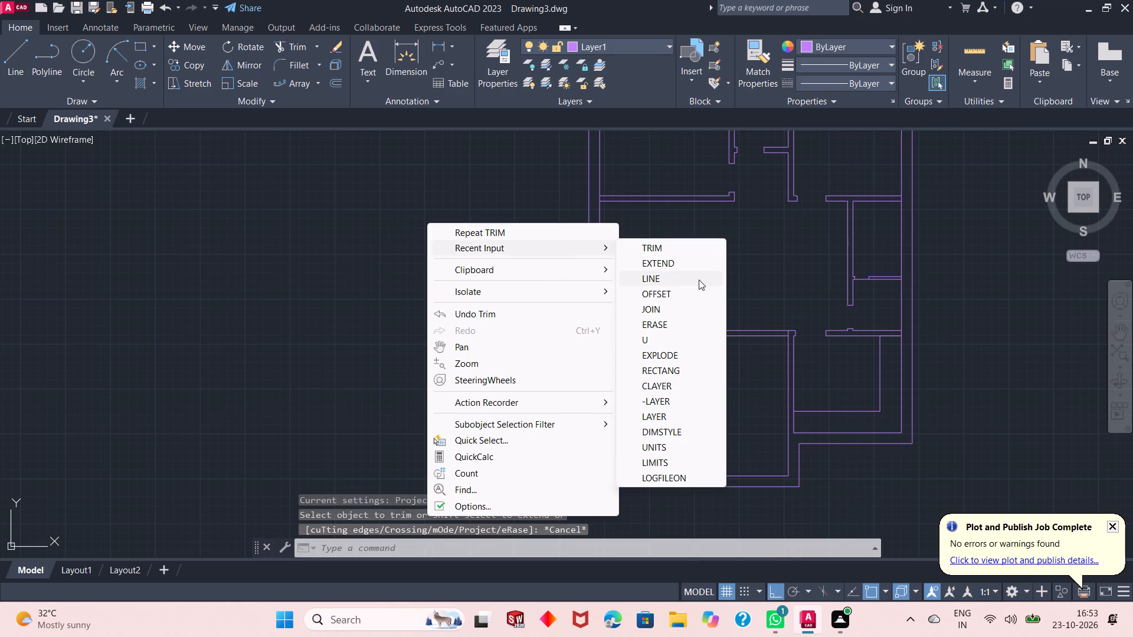
left_click(690, 267)
left_click(650, 475)
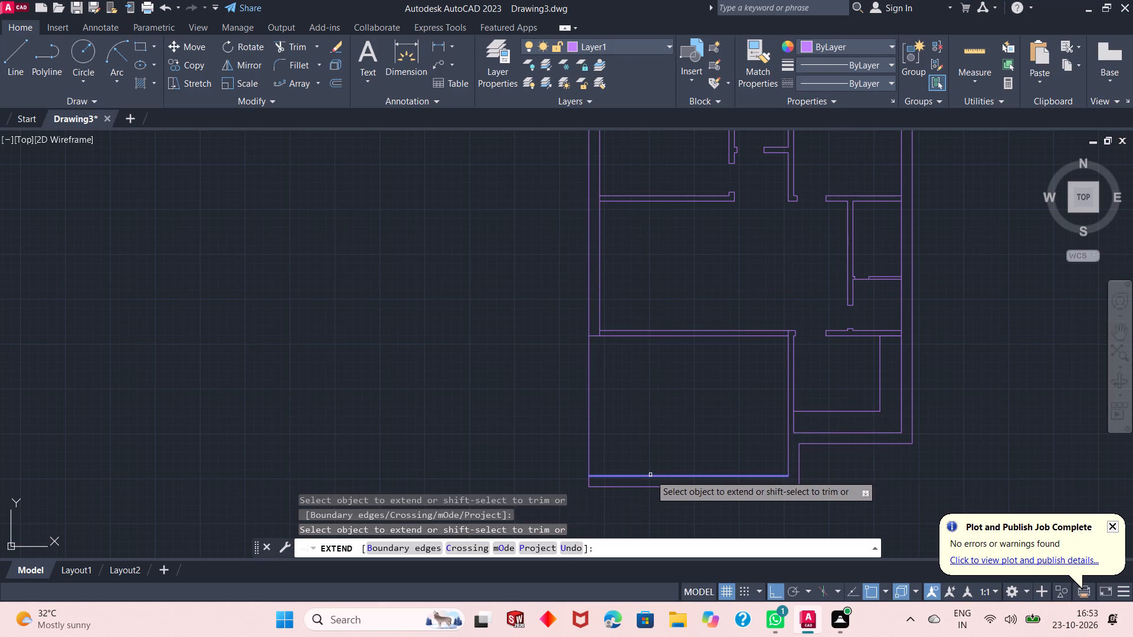
right_click(376, 237)
left_click(412, 248)
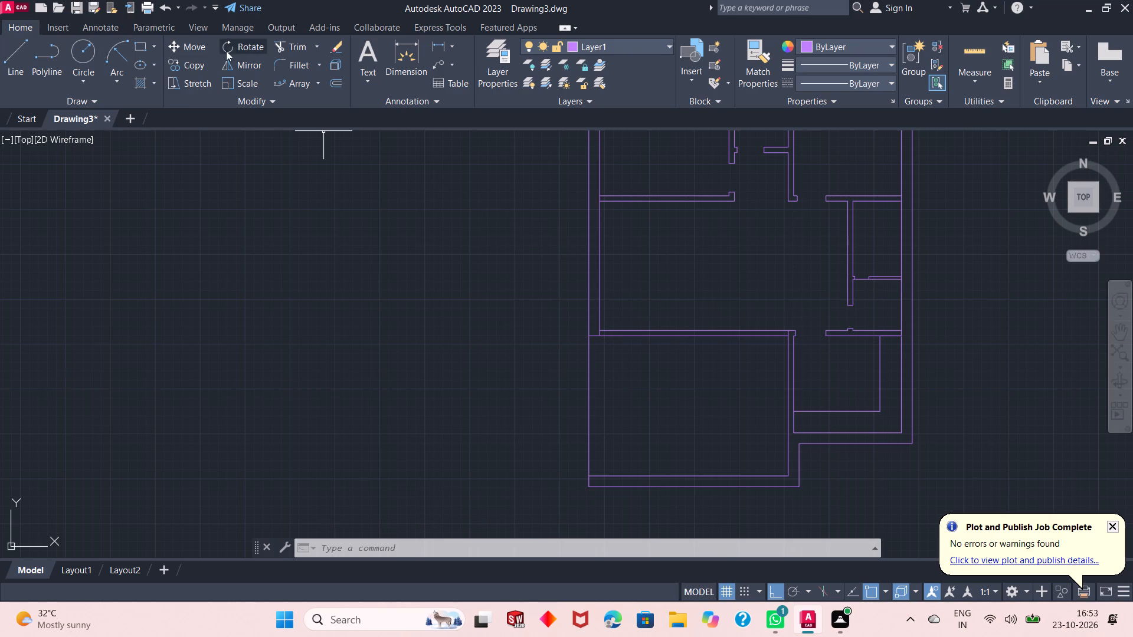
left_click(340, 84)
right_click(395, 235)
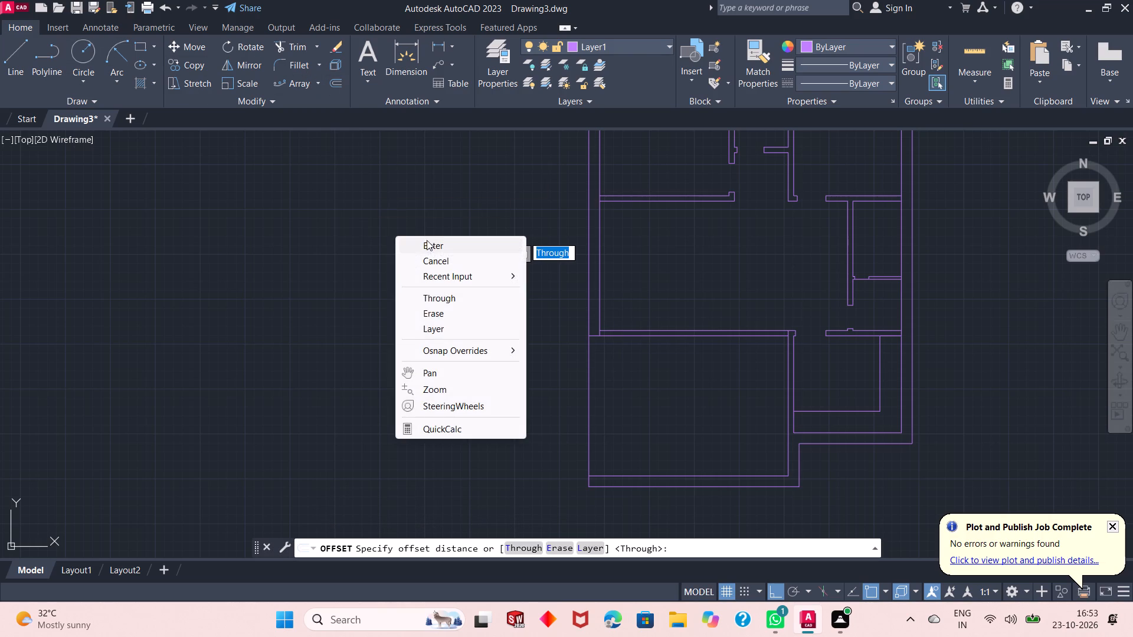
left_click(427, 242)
Measure the widened lower left room's width and height.
left_click(983, 63)
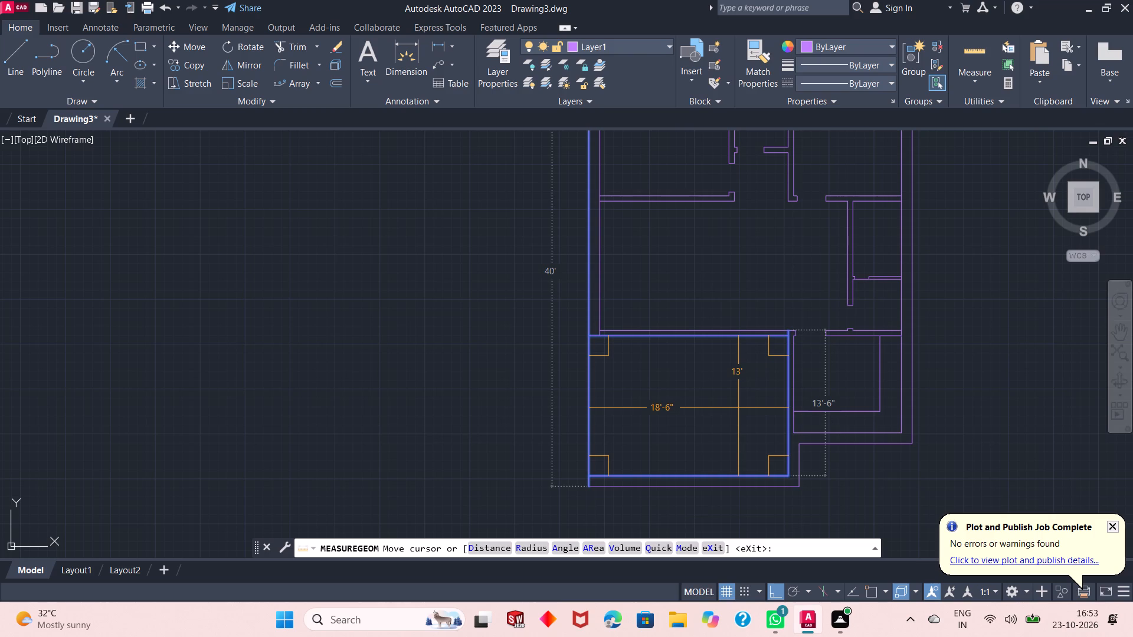
key("Escape")
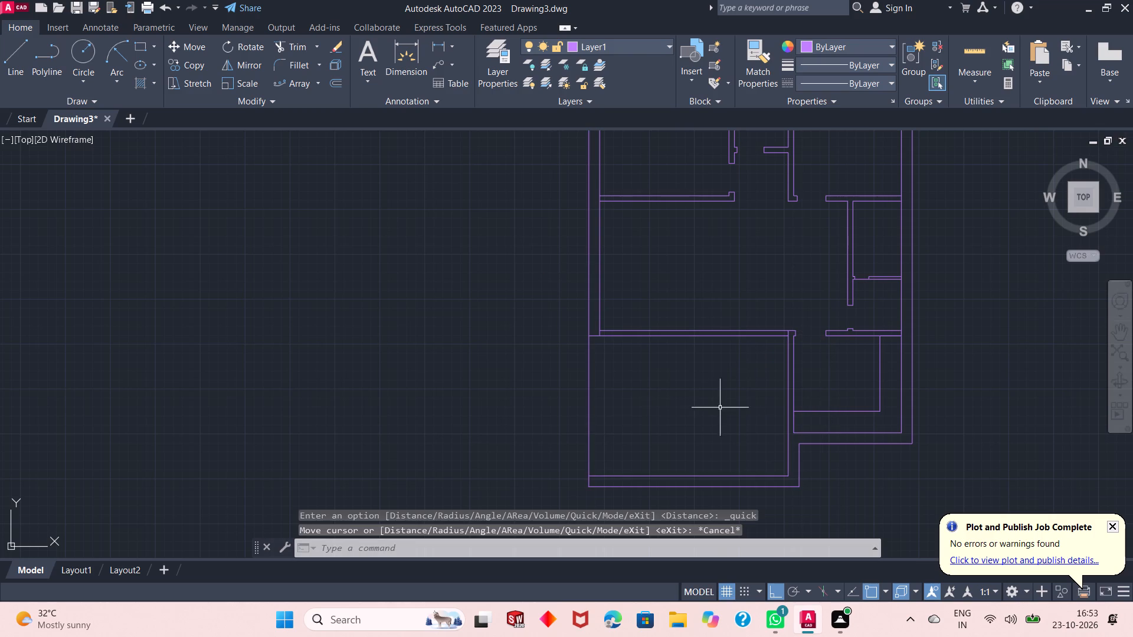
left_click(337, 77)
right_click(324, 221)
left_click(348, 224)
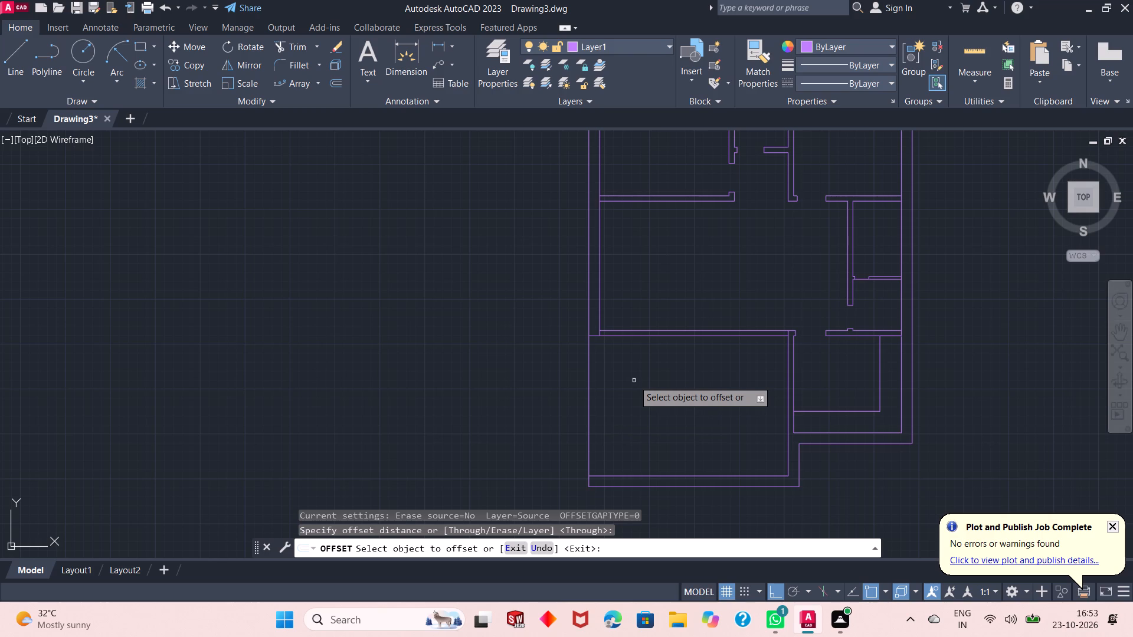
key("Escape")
Draw a 14' vertical line over the lower left room's outer left edge, from the partition line to the bottom corner.
left_click(14, 68)
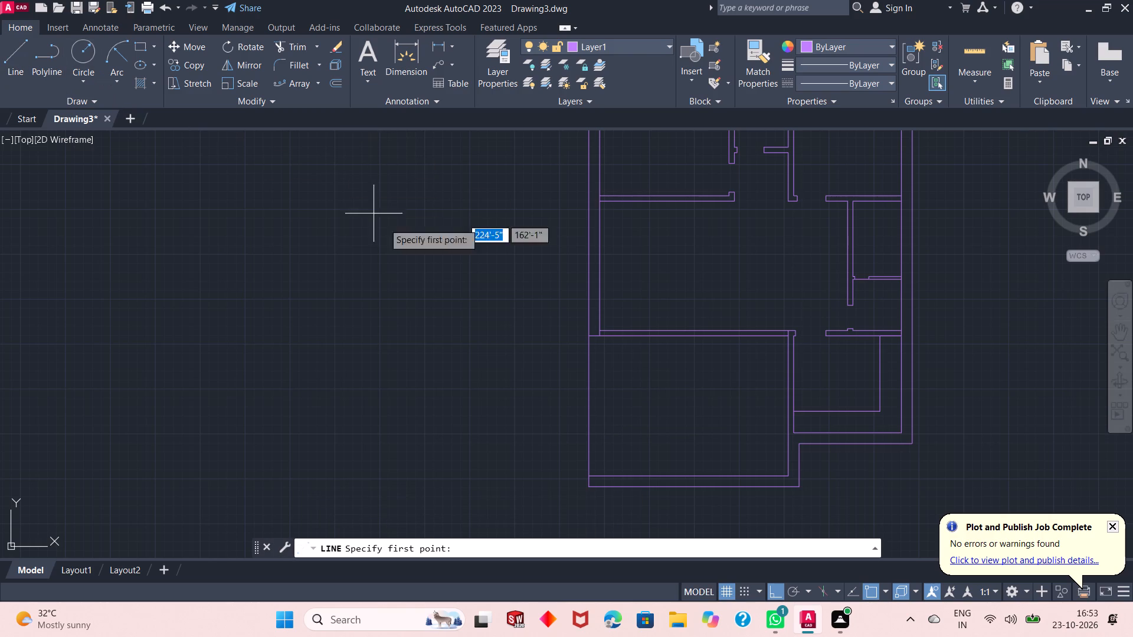
left_click(588, 336)
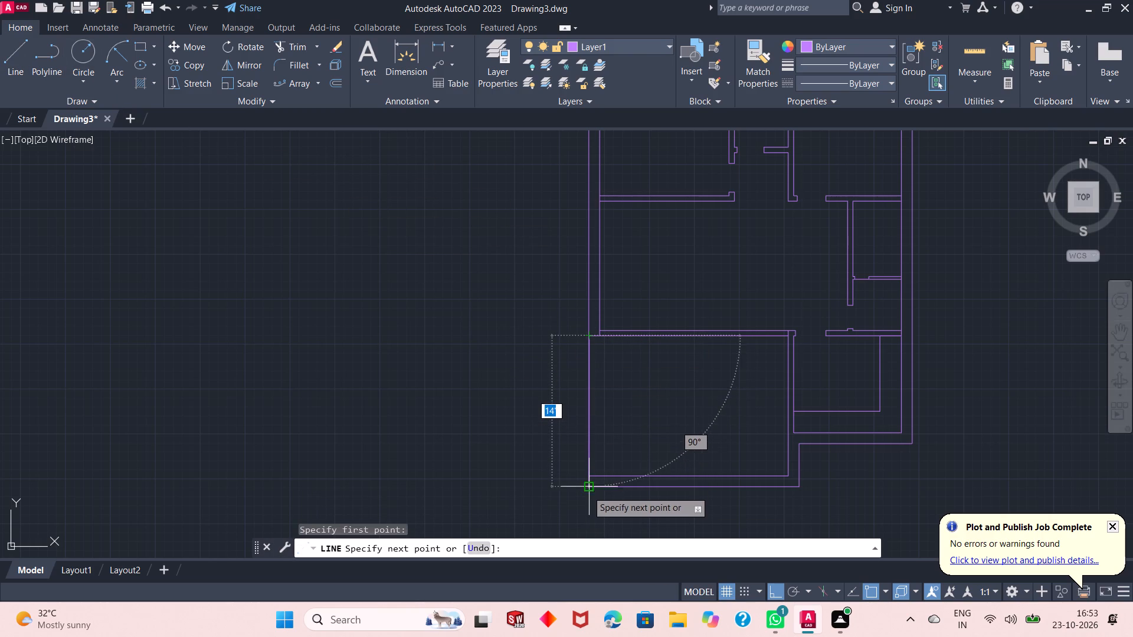
left_click(588, 491)
key("Escape")
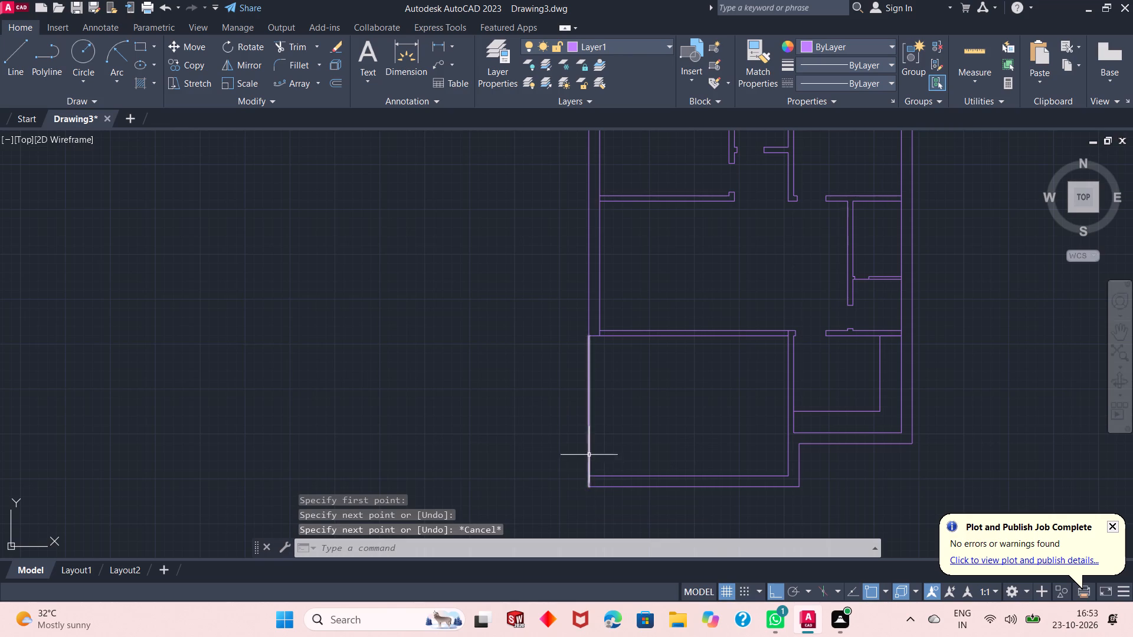
Offset the new vertical line 10' to the right, and offset that copy another 1' to the right as a dividing wall.
left_click(591, 375)
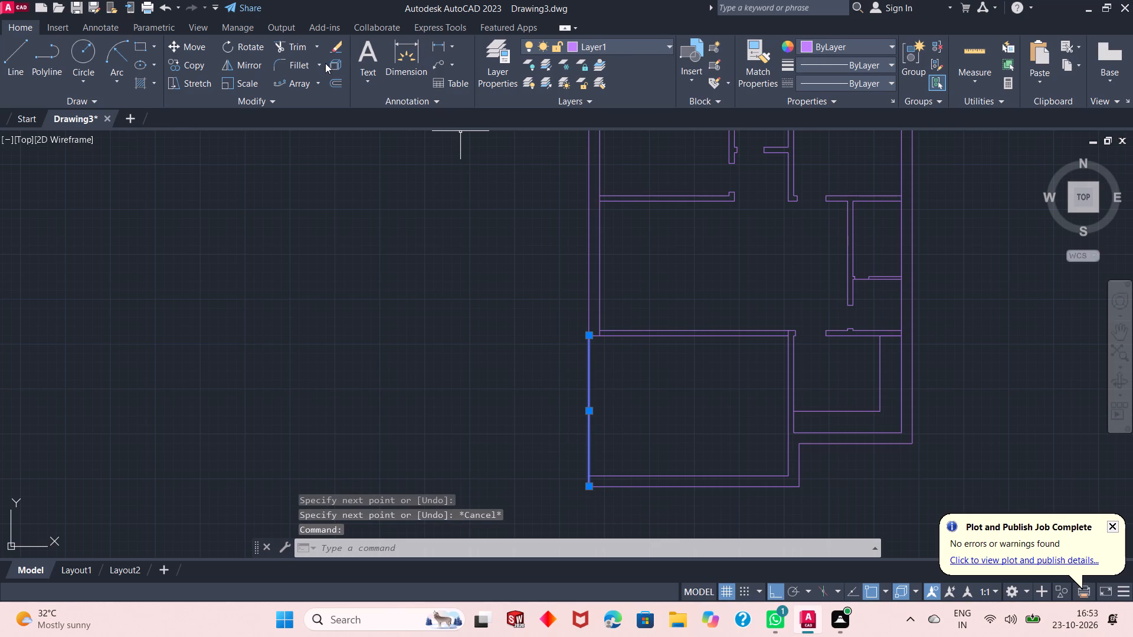
left_click(344, 80)
right_click(341, 187)
left_click(364, 197)
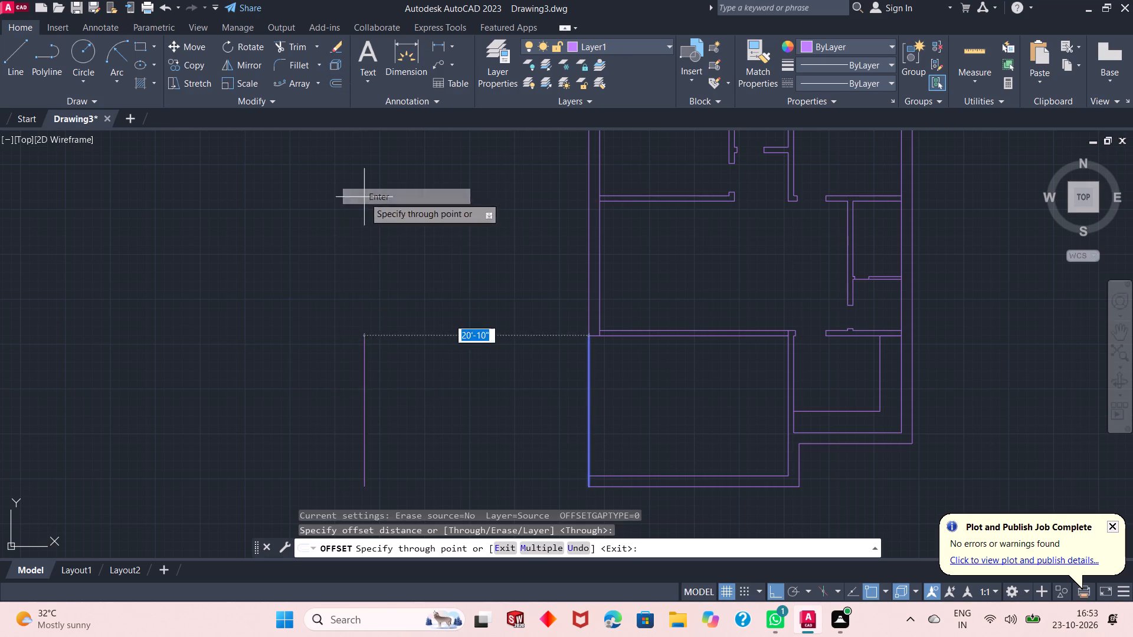
type("10'")
key("Return")
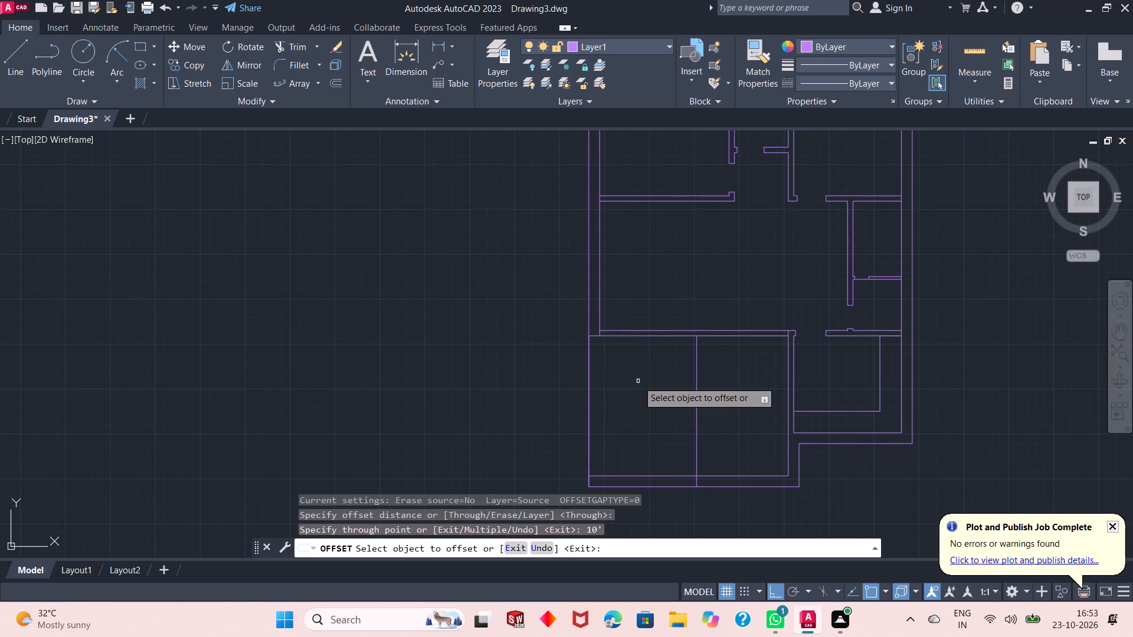
left_click(696, 396)
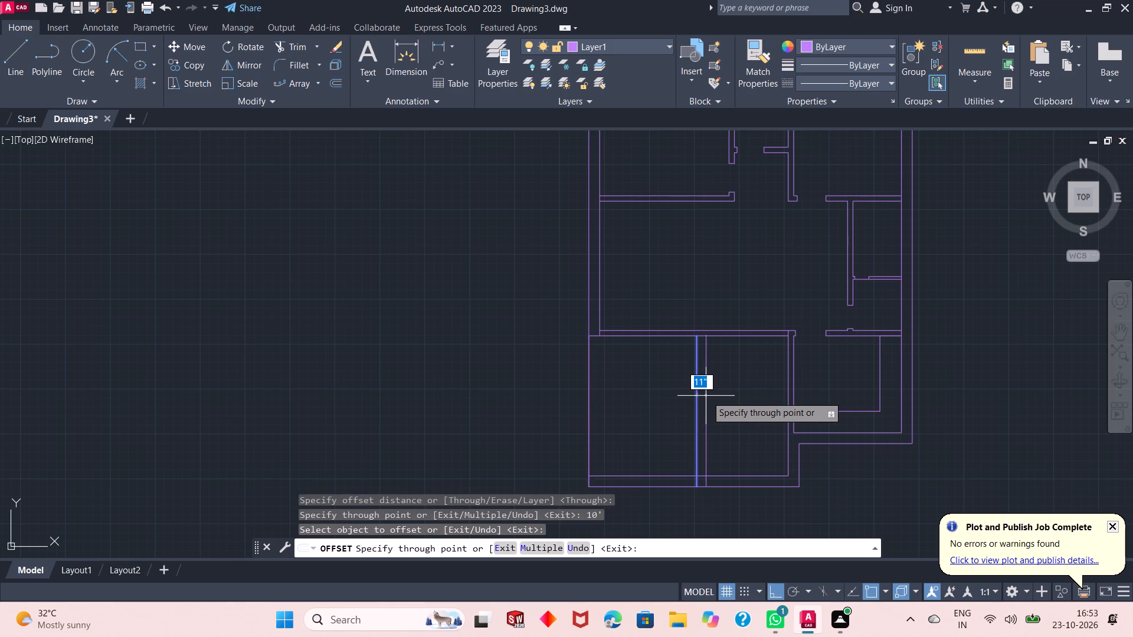
type("1'")
key("Return")
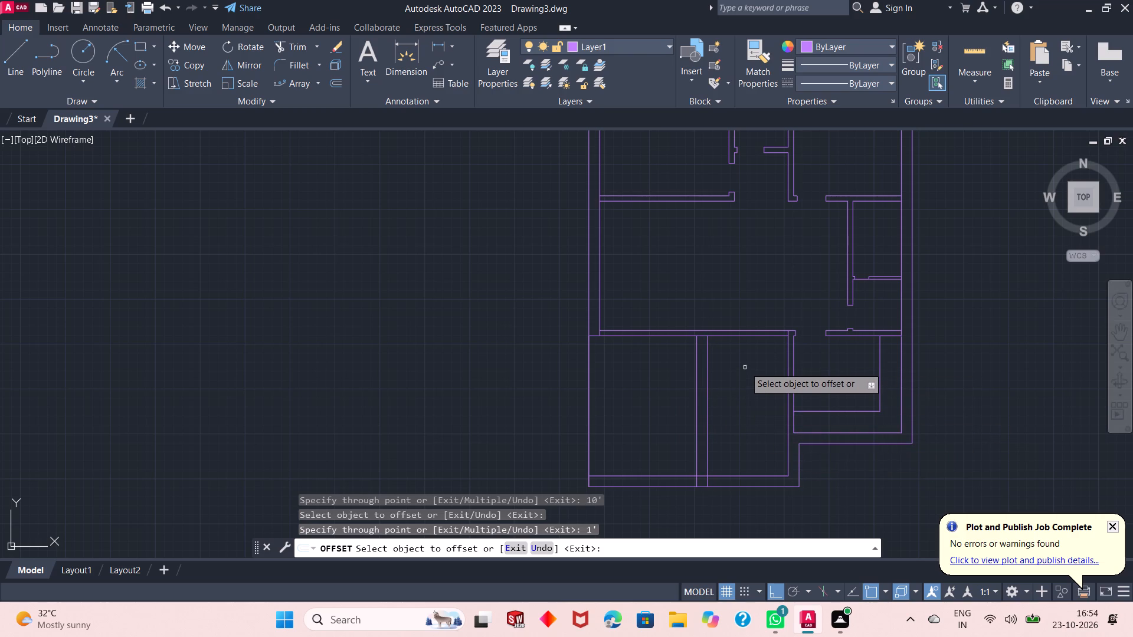
key("Escape")
Measure the space between the new dividing wall and the partition on its right.
left_click(981, 73)
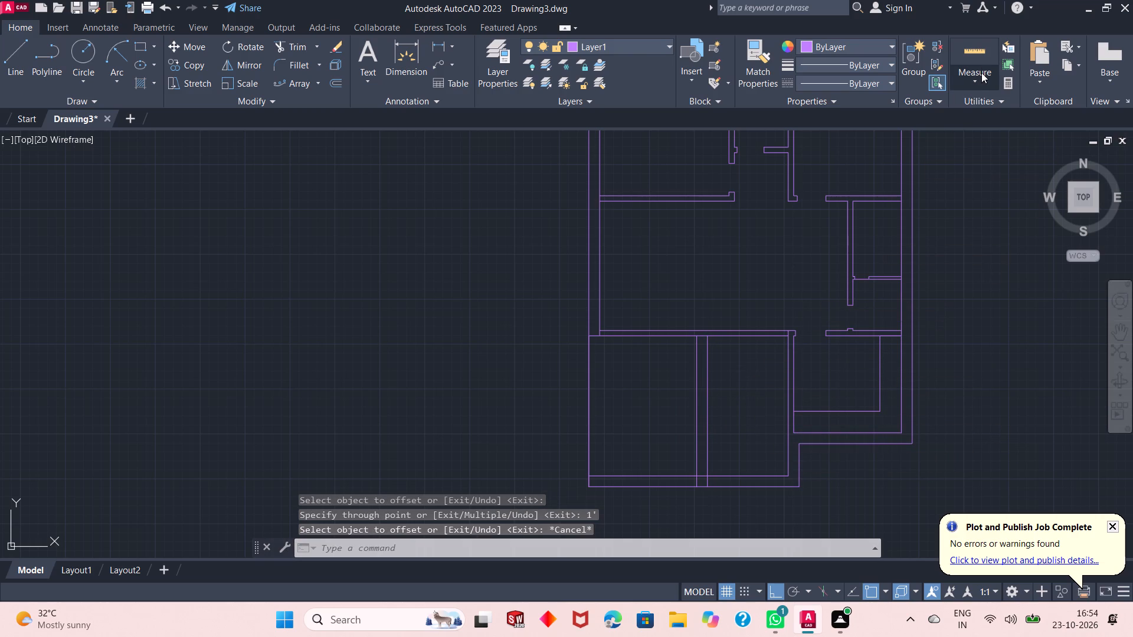
left_click(981, 56)
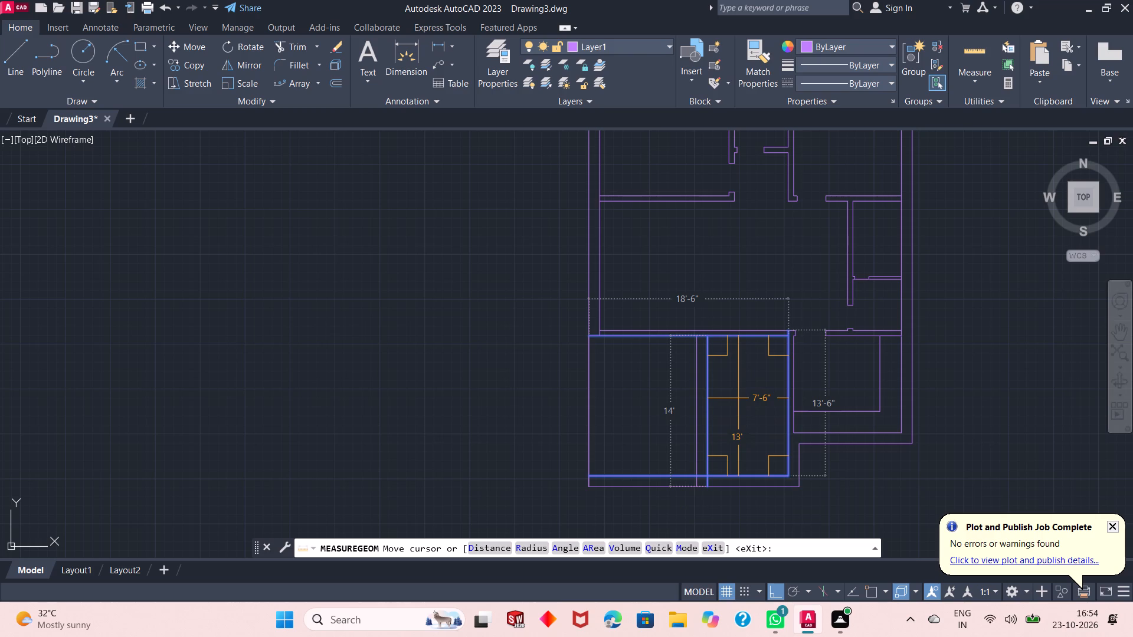
key("Escape")
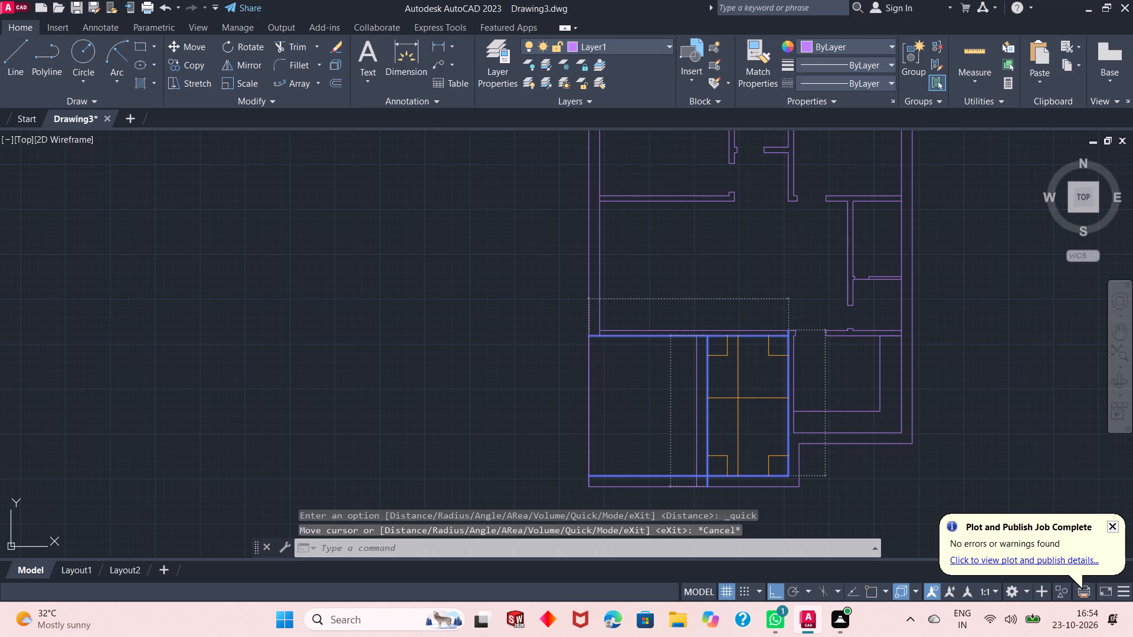
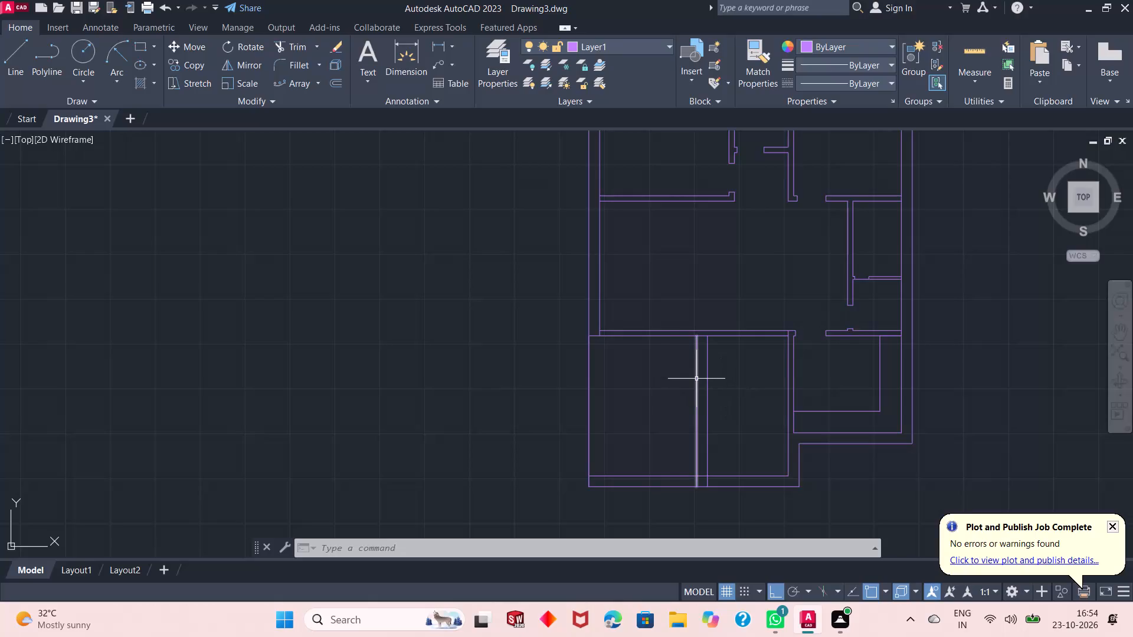
Erase the two vertical lines of the dividing wall in the lower left room.
left_click(727, 376)
left_click(685, 395)
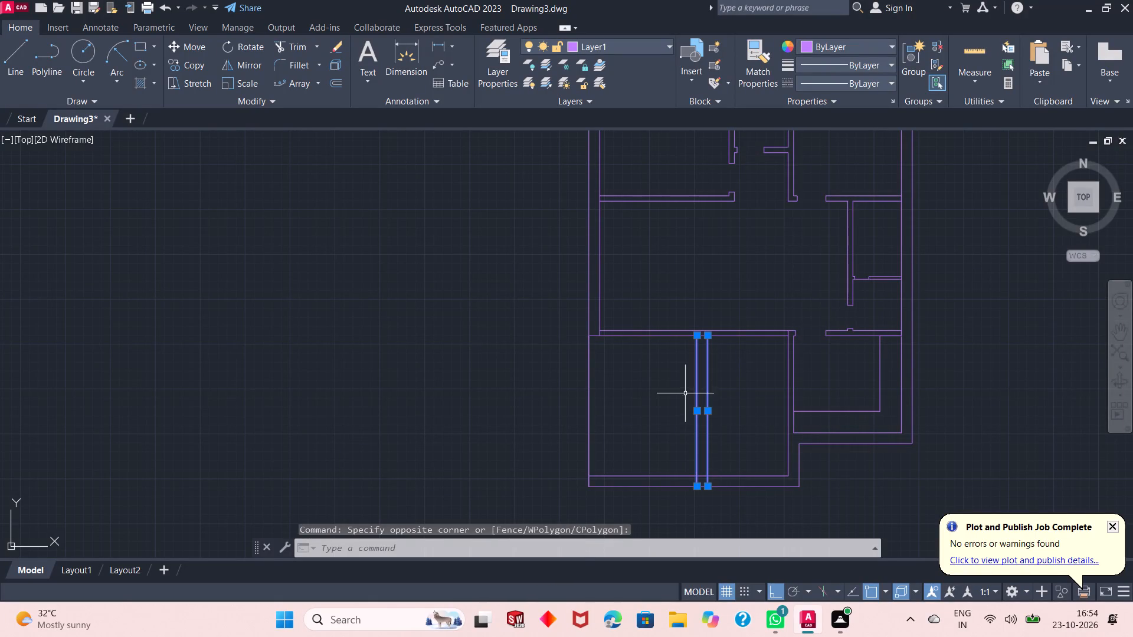
right_click(419, 352)
left_click(474, 330)
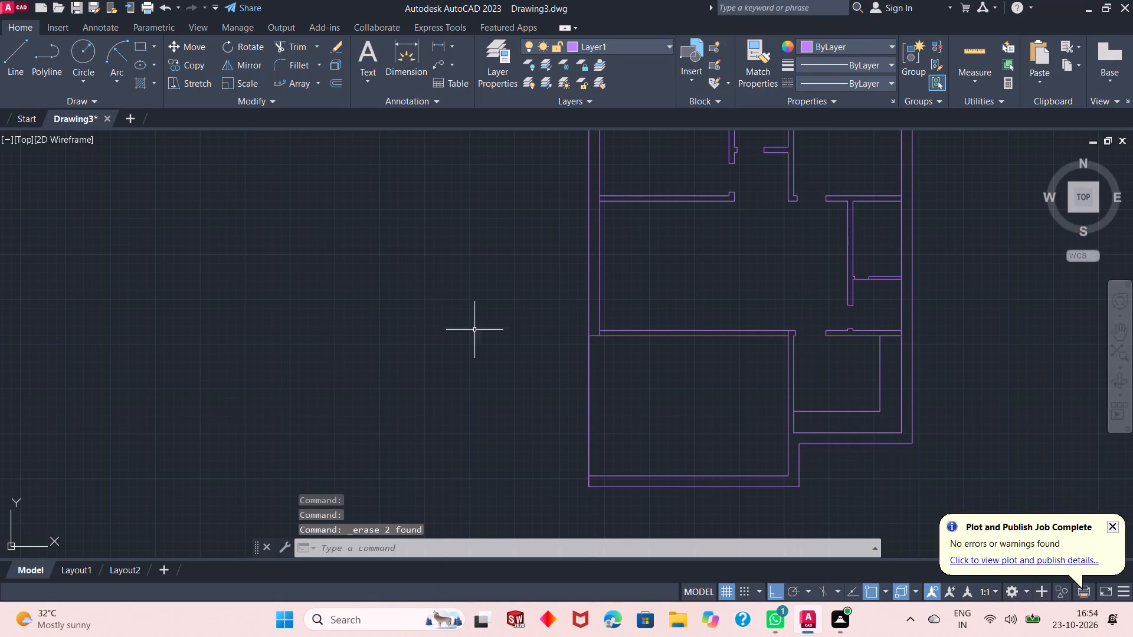
Offset the lower left room's outer left edge 10'6" to the right, and offset that copy another 1' as the dividing wall.
left_click(339, 87)
right_click(345, 179)
left_click(356, 184)
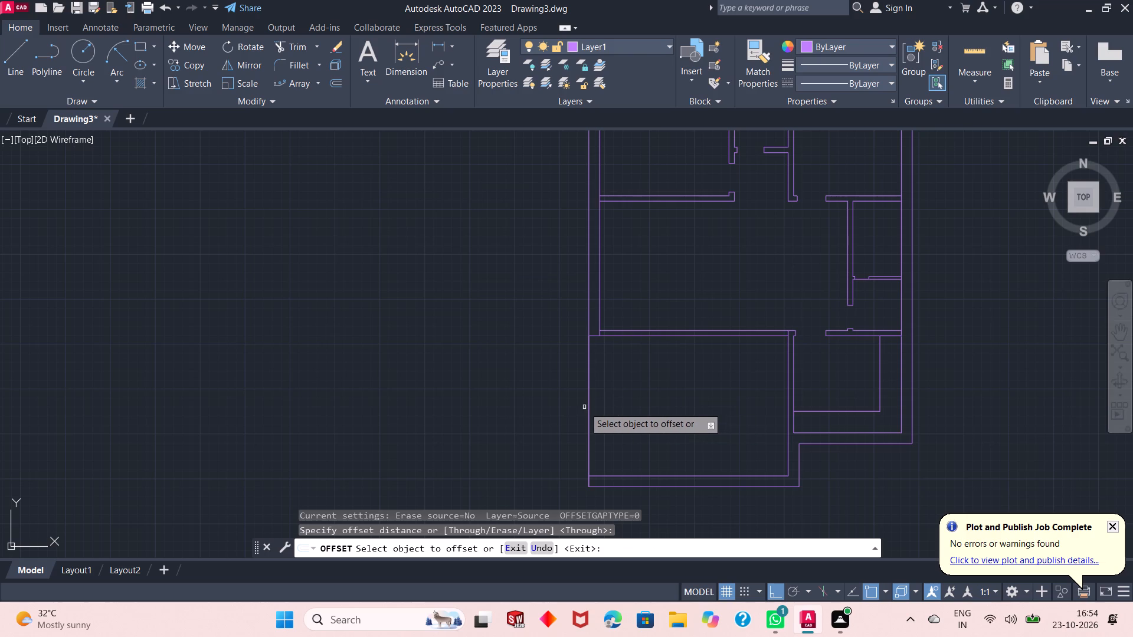
left_click(591, 402)
left_click(589, 399)
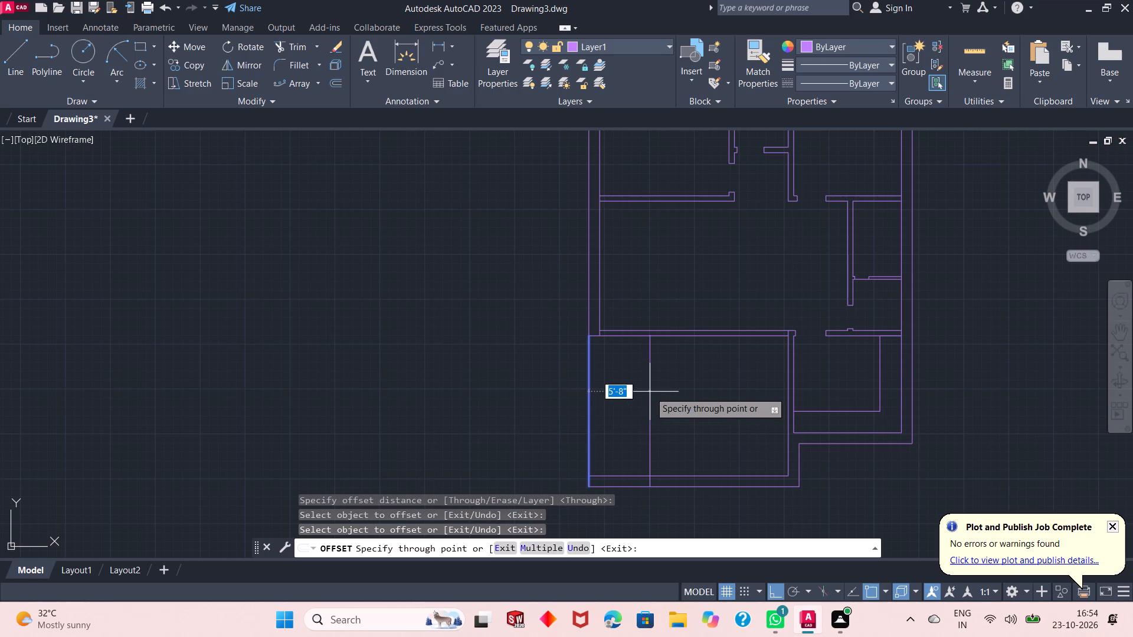
type("10'6\"")
key("Return")
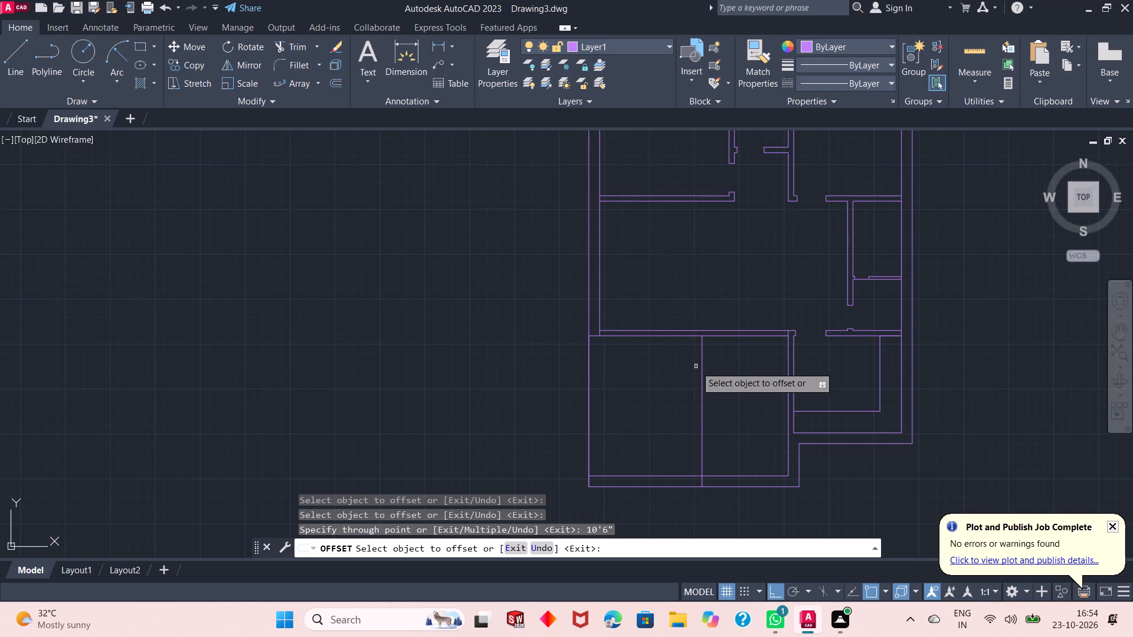
left_click(700, 360)
type("1'")
key("Return")
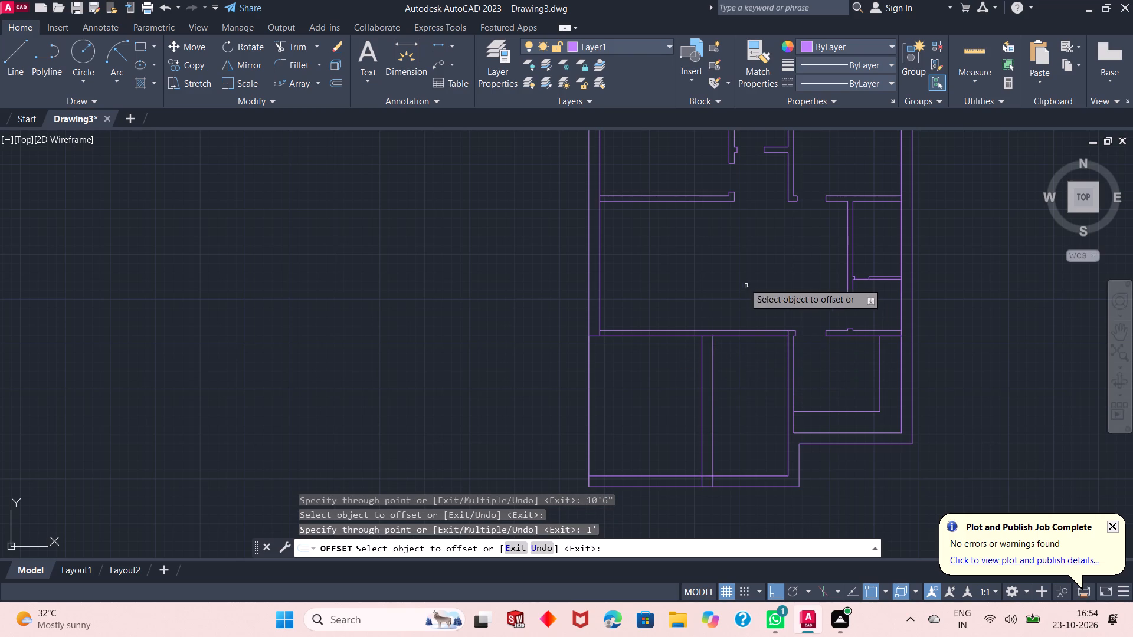
right_click(740, 241)
left_click(753, 242)
left_click(761, 248)
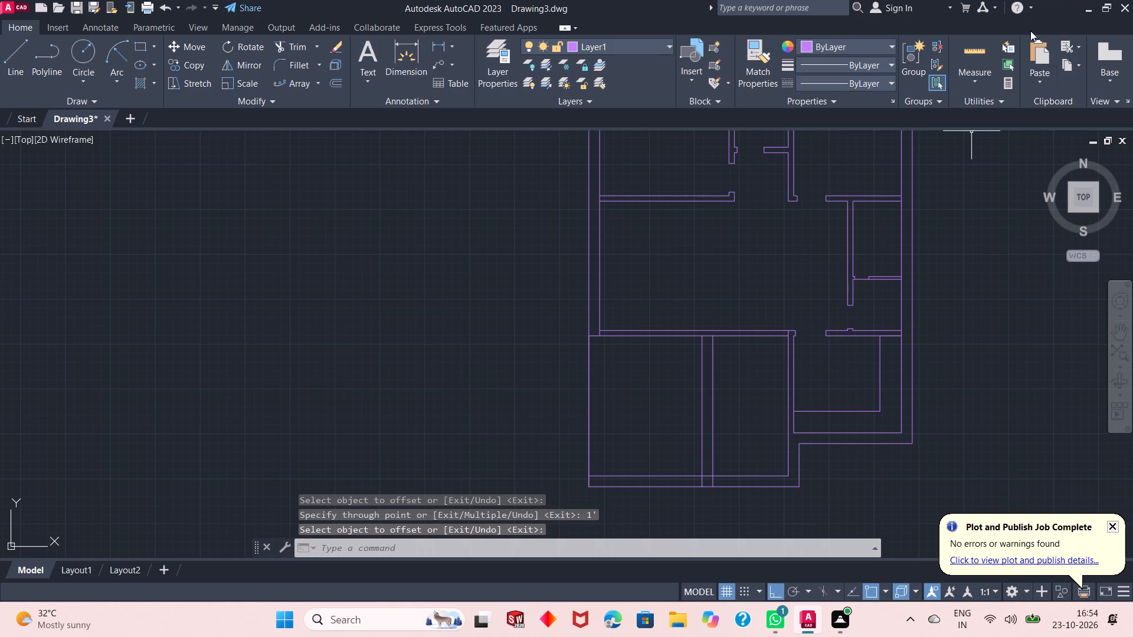
Measure the space between the new dividing wall and the partition on its right.
left_click(988, 54)
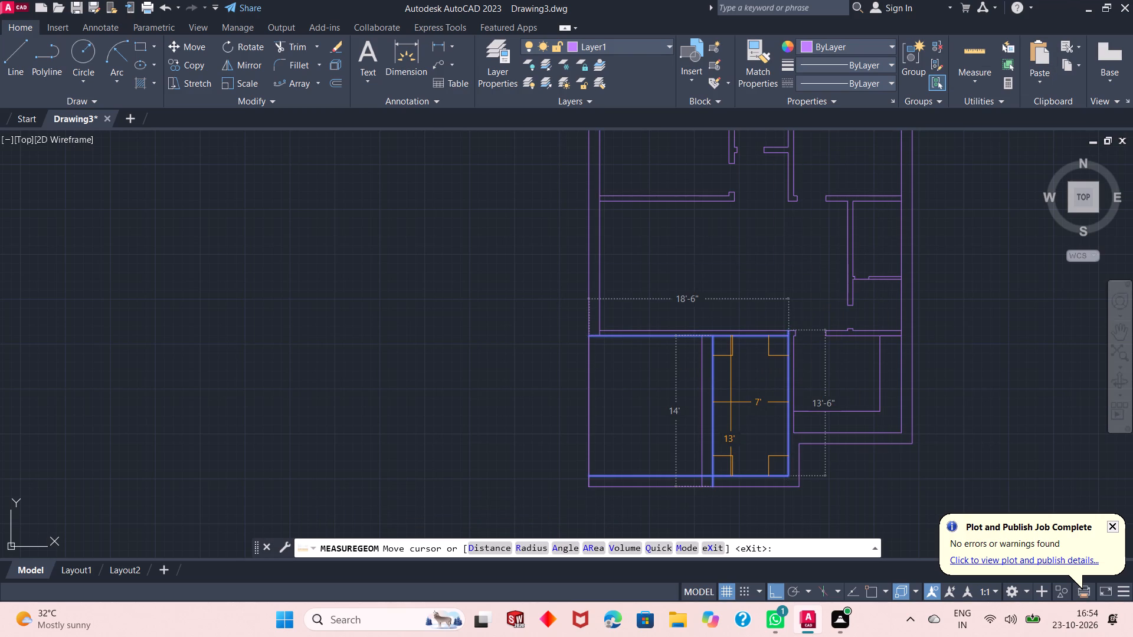
key("Escape")
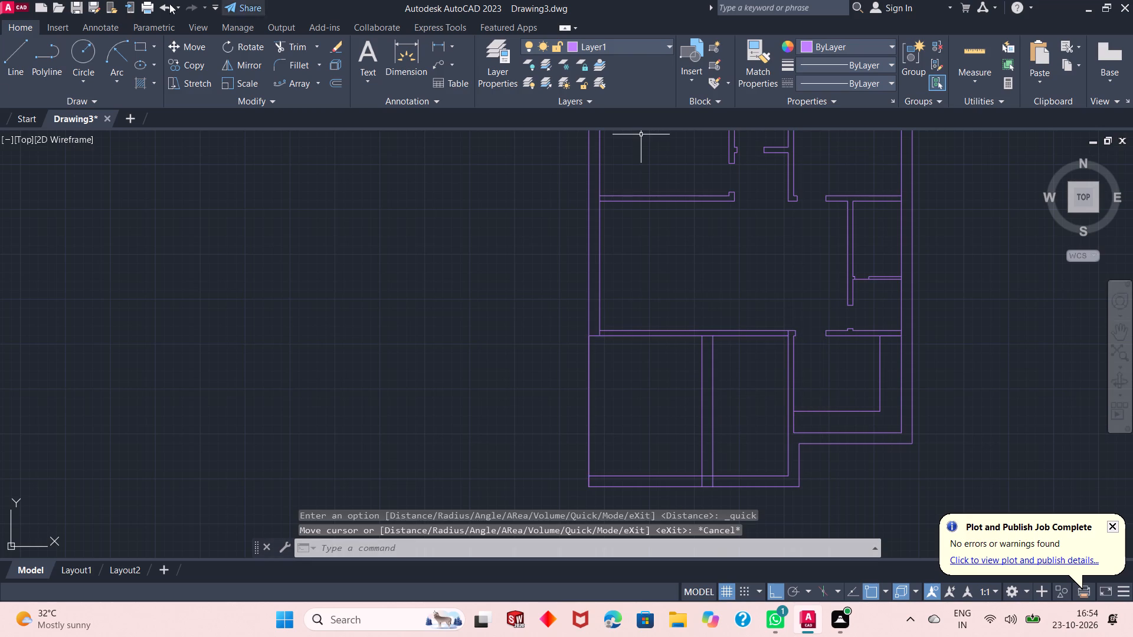
Draw a 3'6" line leftward from the narrow room's lower right inside corner, continuing vertically up to the partition line above.
left_click(23, 61)
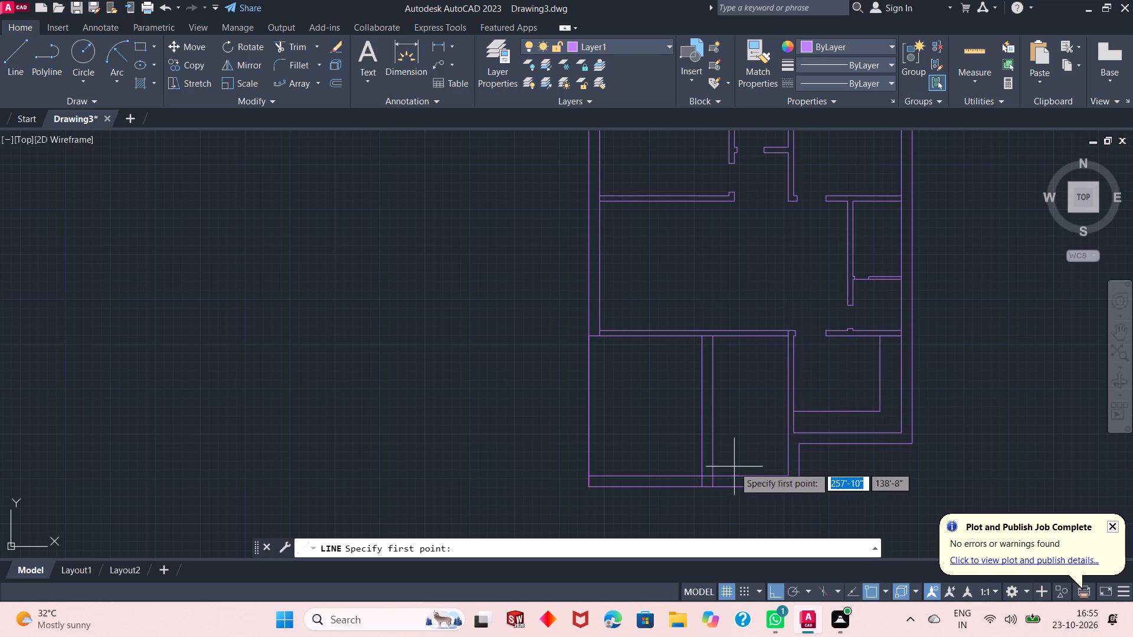
left_click(787, 477)
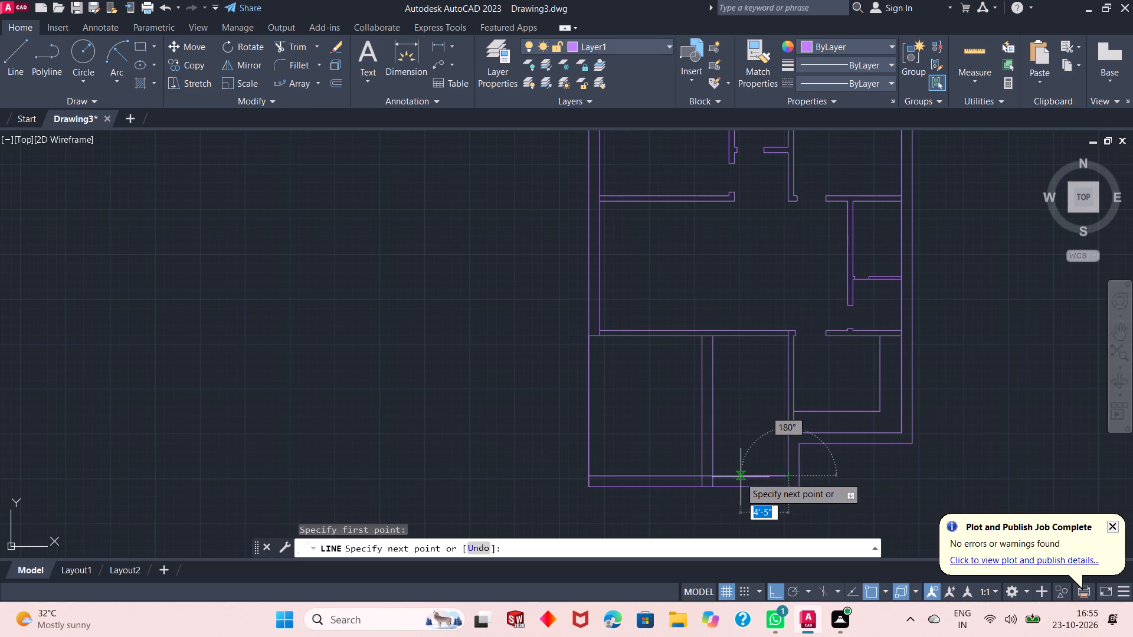
type("3'6\"")
key("Return")
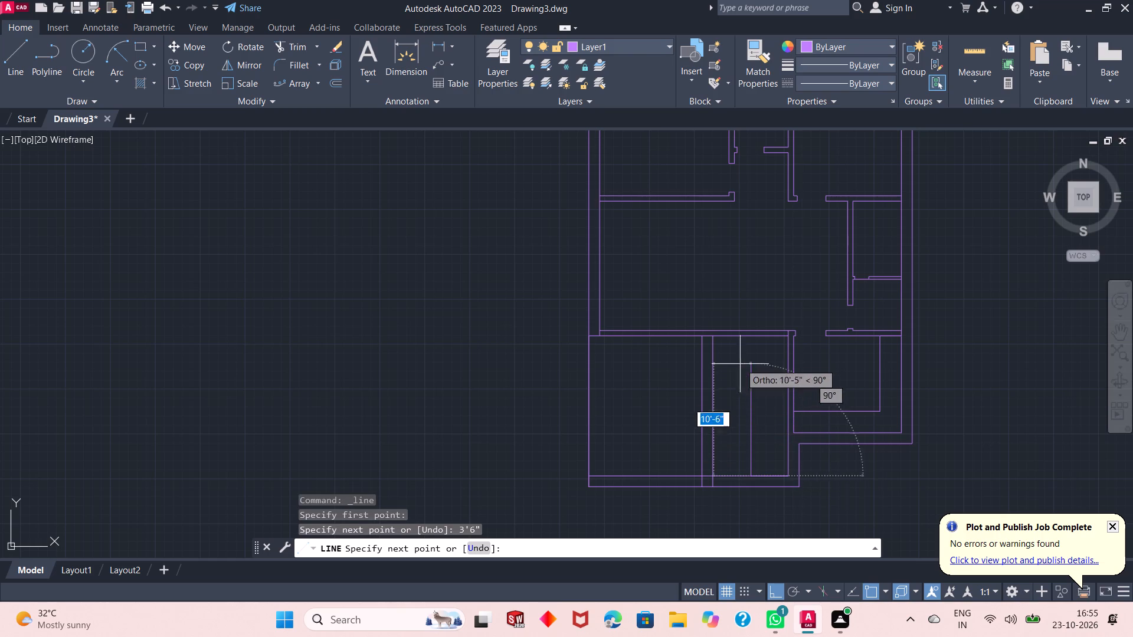
left_click(746, 336)
key("Escape")
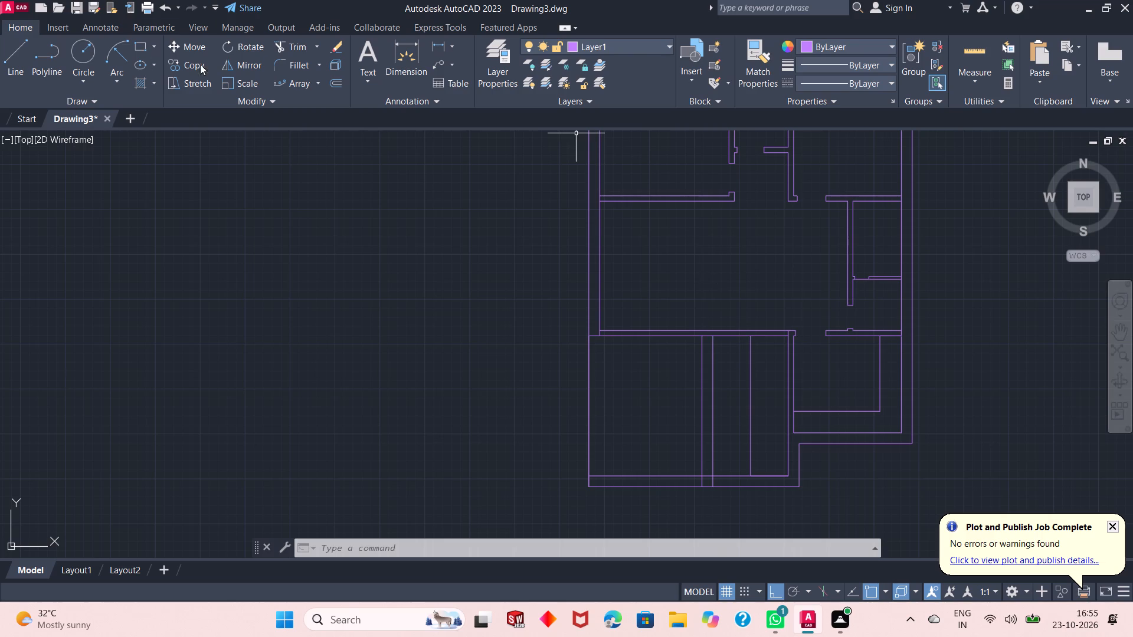
Offset the partition's lower line above the lower left area 3'6" downward.
left_click(336, 84)
right_click(335, 209)
left_click(353, 222)
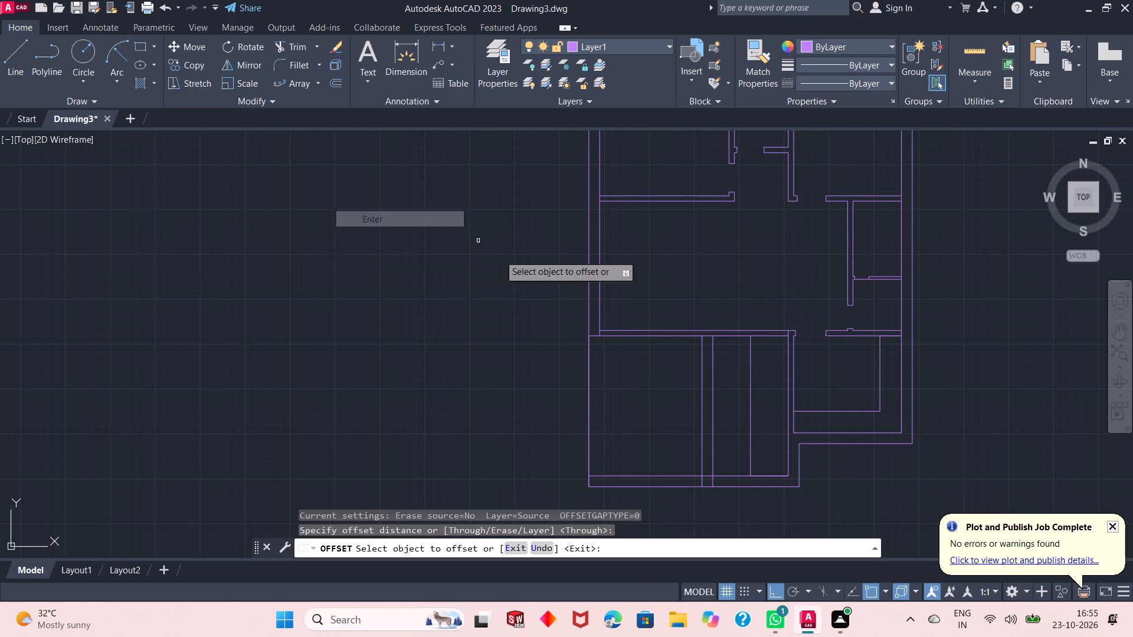
left_click(726, 337)
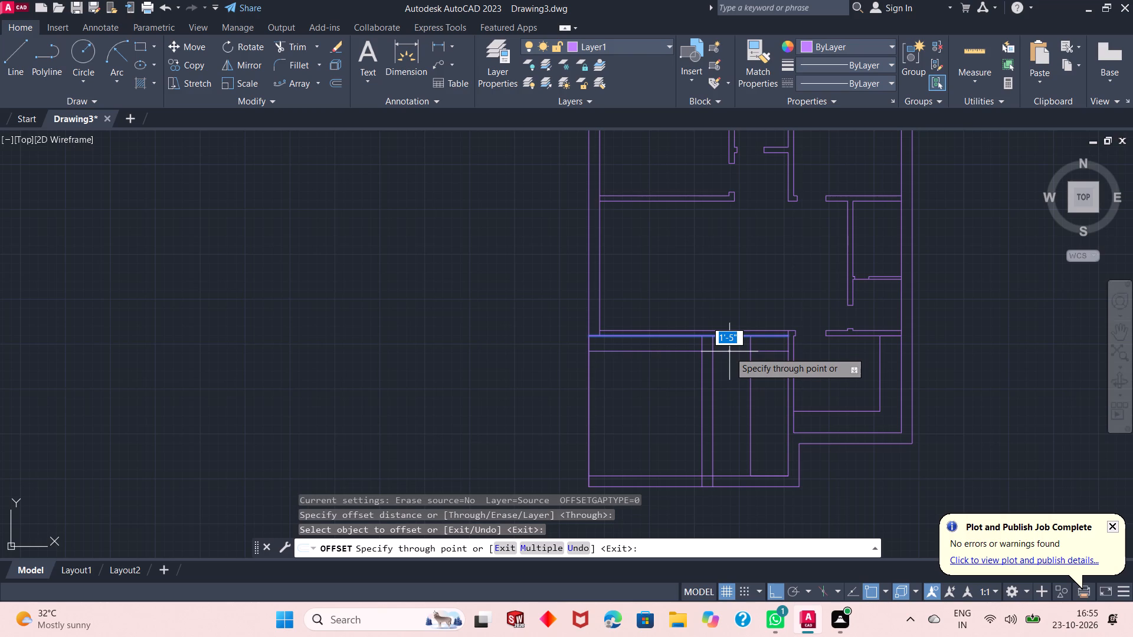
type("3'6\"")
key("Return")
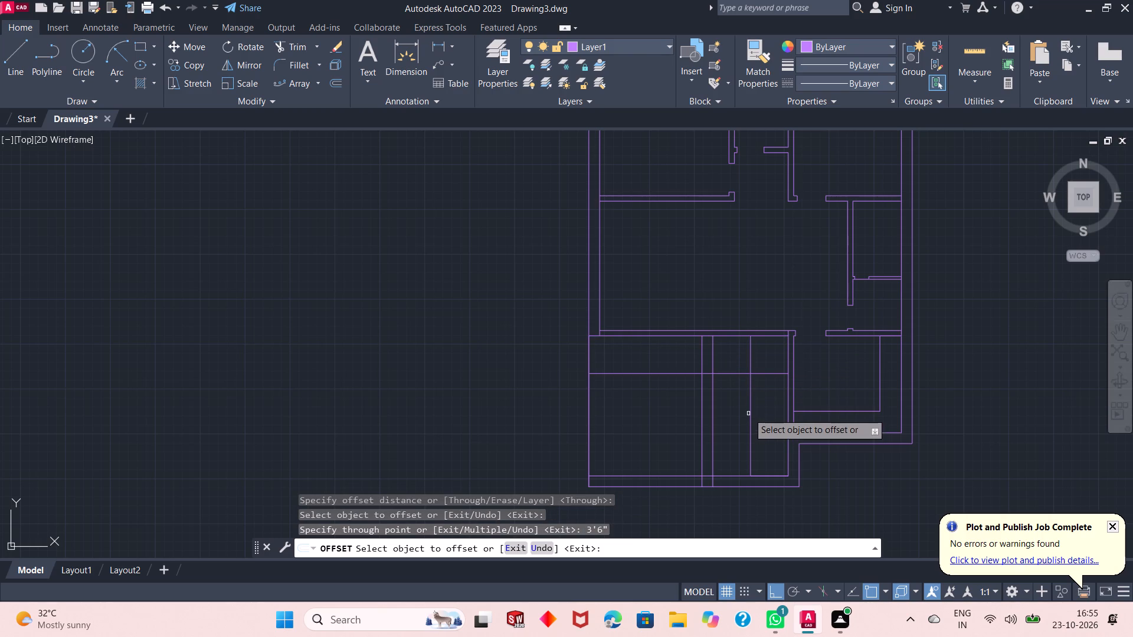
key("Escape")
Trim the offset horizontal line between the dividing wall's right line and the partition on the right.
scroll(733, 469, "down", 1)
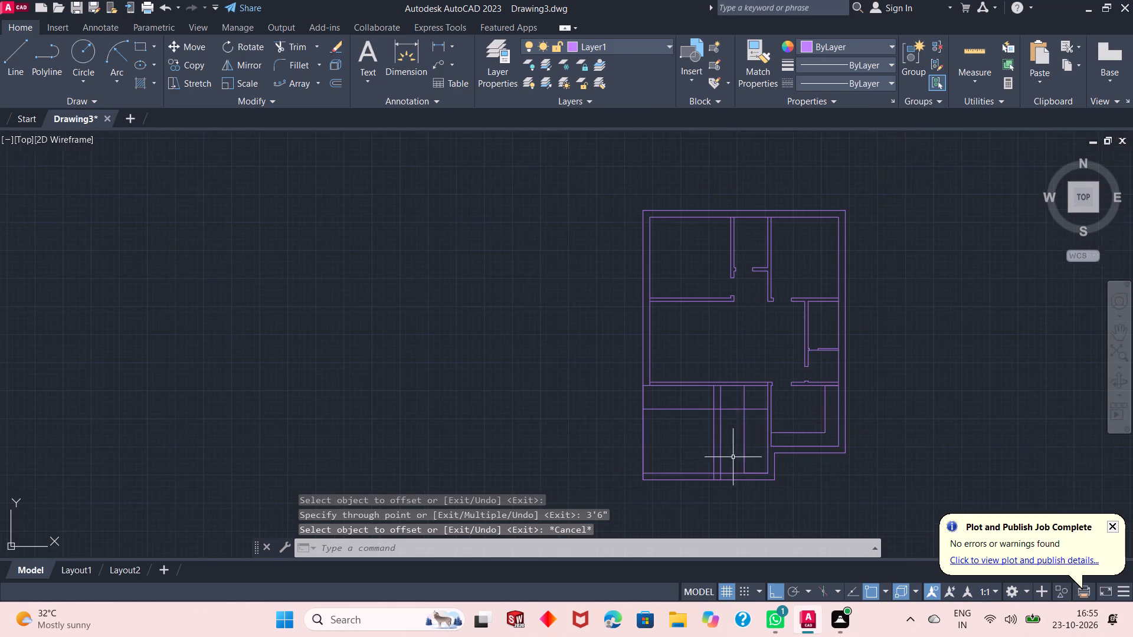
scroll(740, 419, "up", 3)
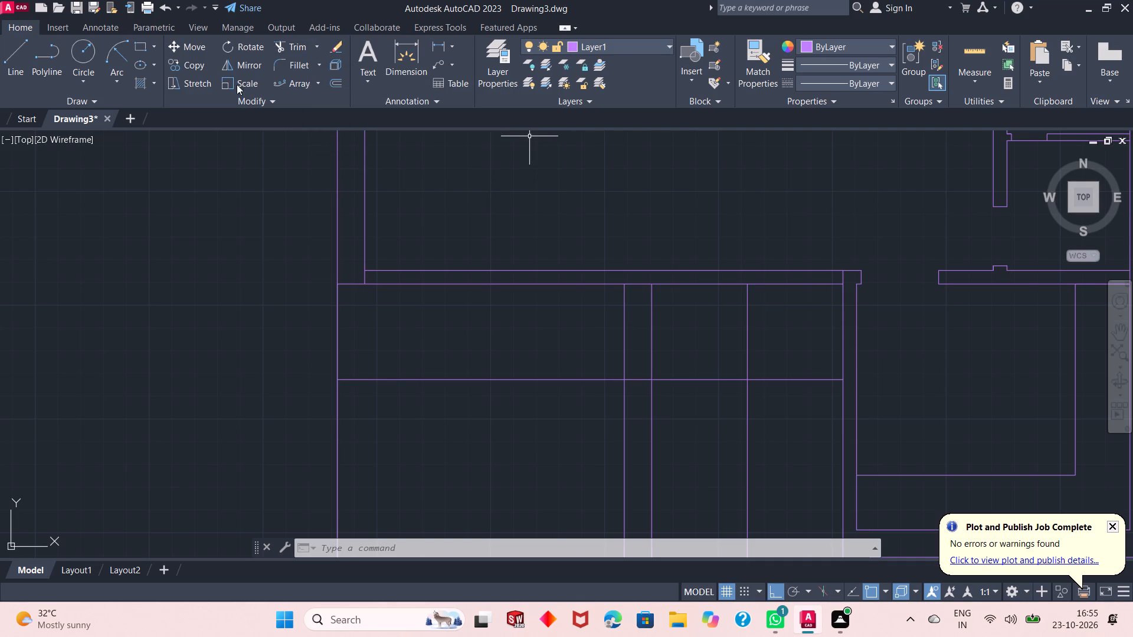
left_click(296, 42)
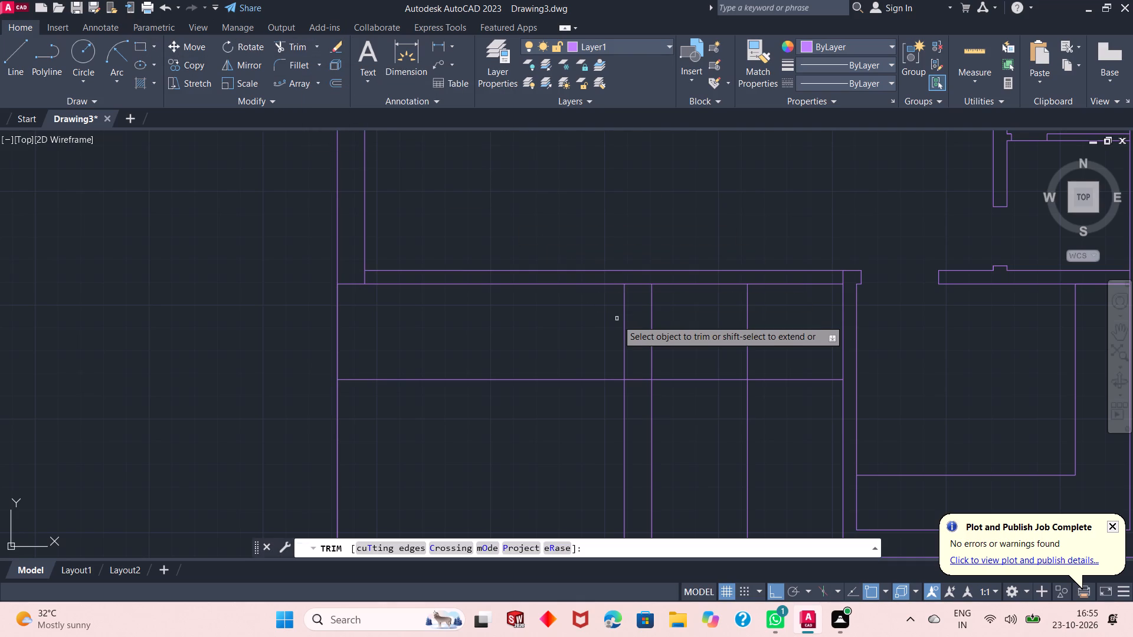
left_click(696, 366)
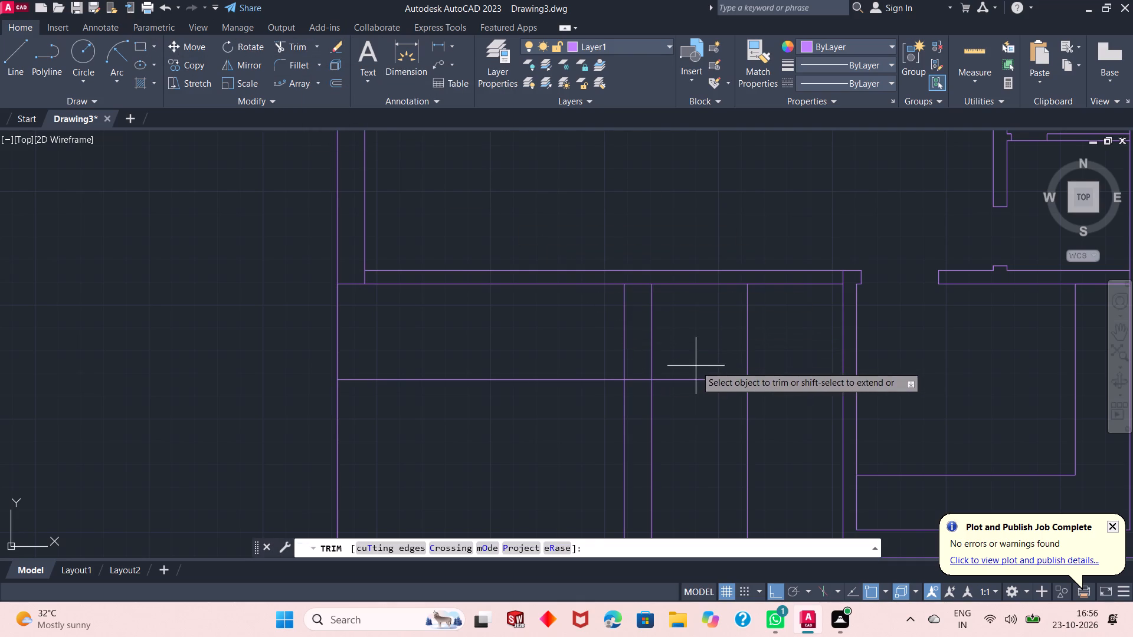
left_click(695, 397)
left_click(781, 360)
left_click(779, 413)
key("Escape")
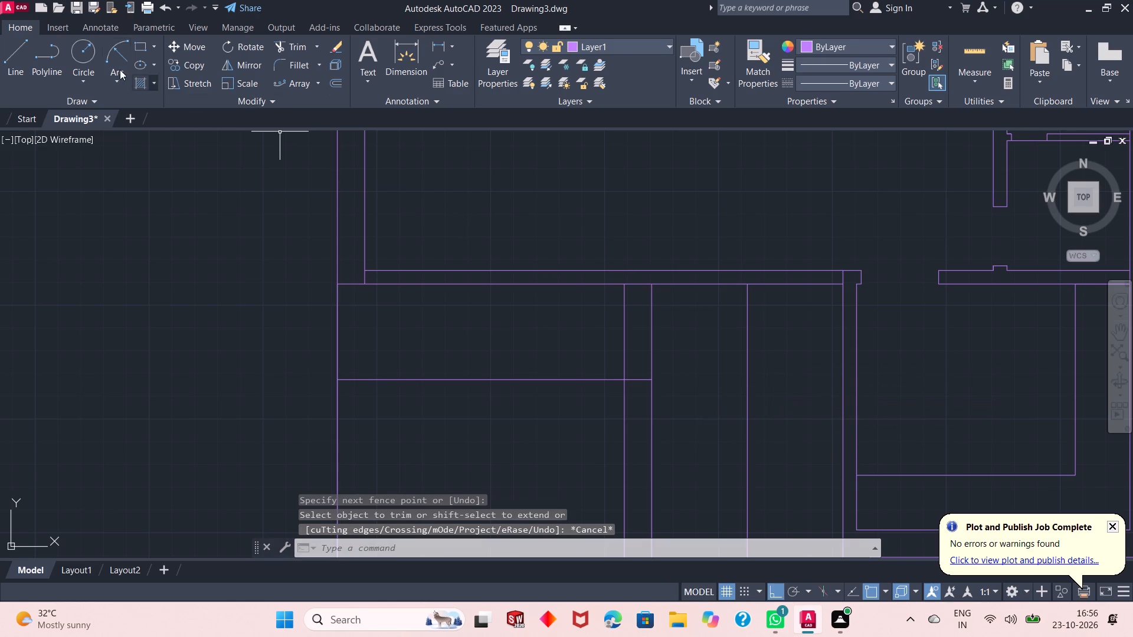
Redraw the trimmed stretch as two separate line segments, from the dividing wall to the middle vertical line and on to the right partition.
left_click(10, 60)
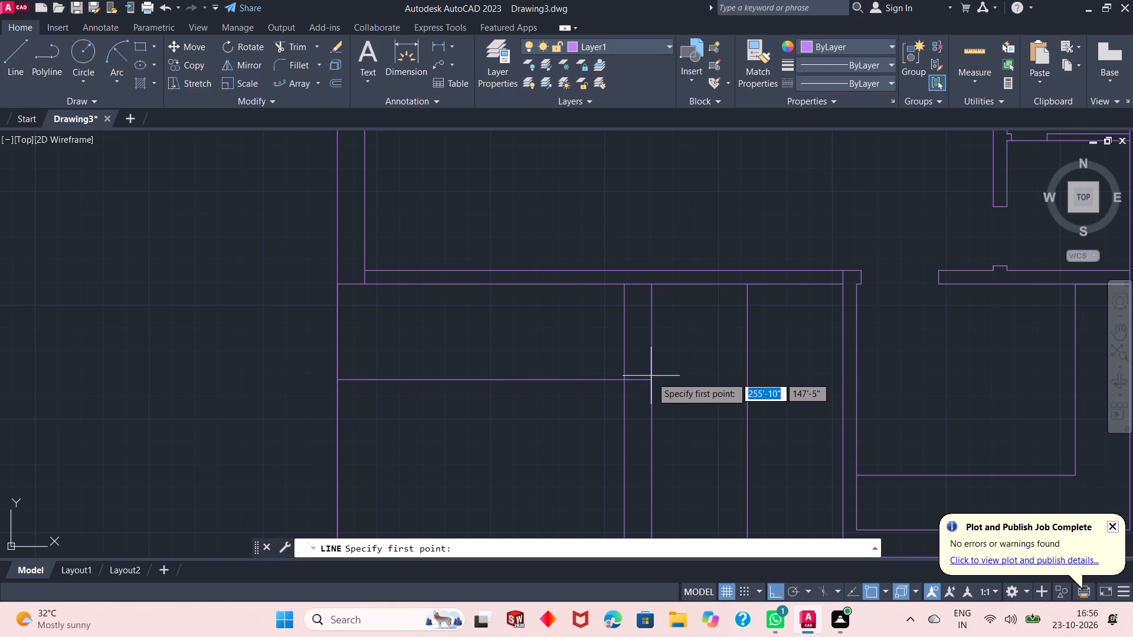
left_click(654, 378)
left_click(751, 383)
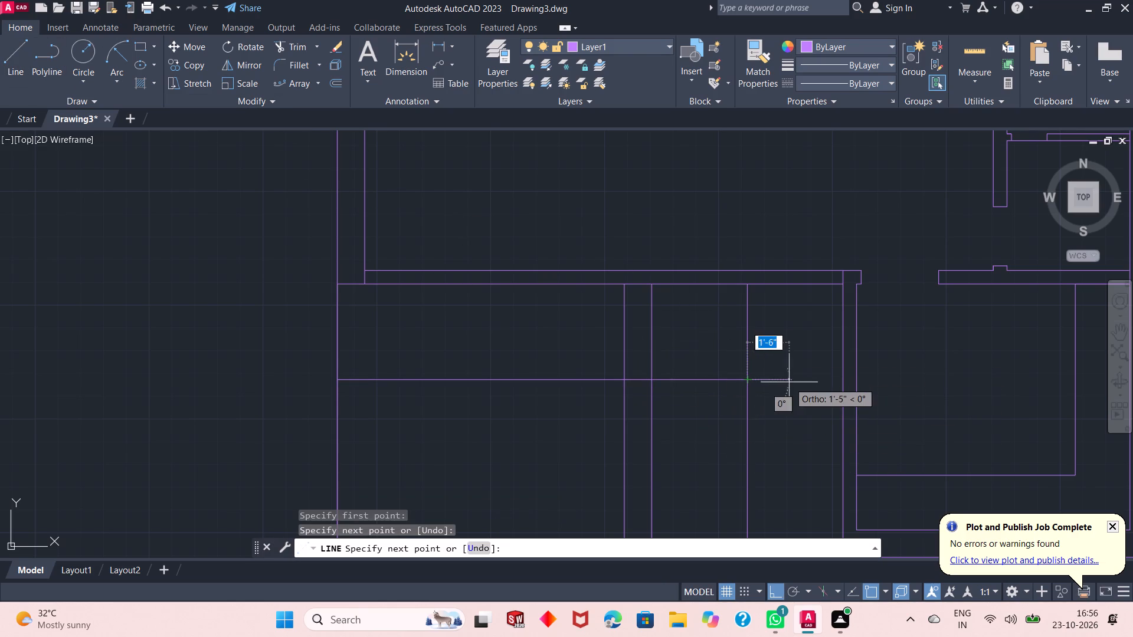
left_click(843, 381)
key("Escape")
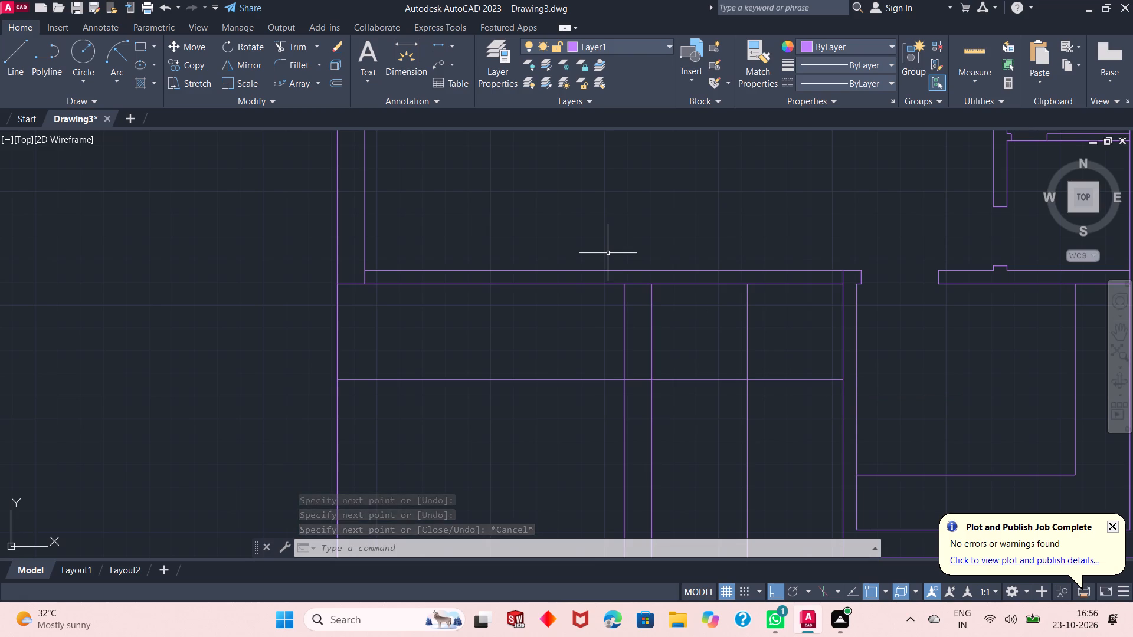
Path-array the short horizontal segment beside the right partition along the middle vertical line, with 9" between items.
scroll(612, 249, "down", 1)
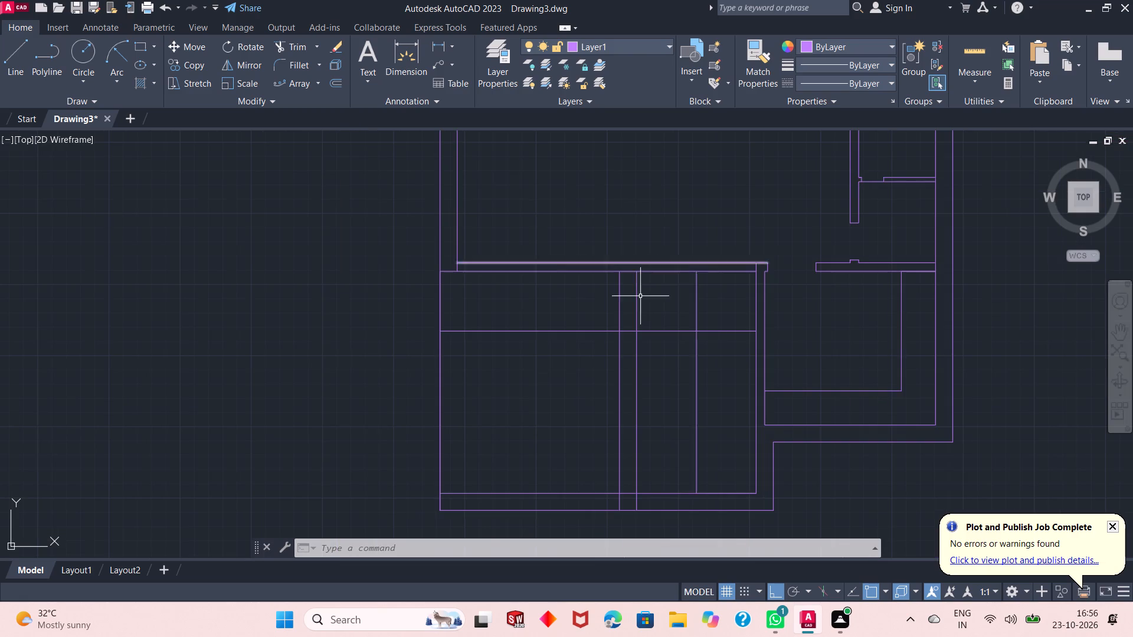
scroll(699, 338, "up", 1)
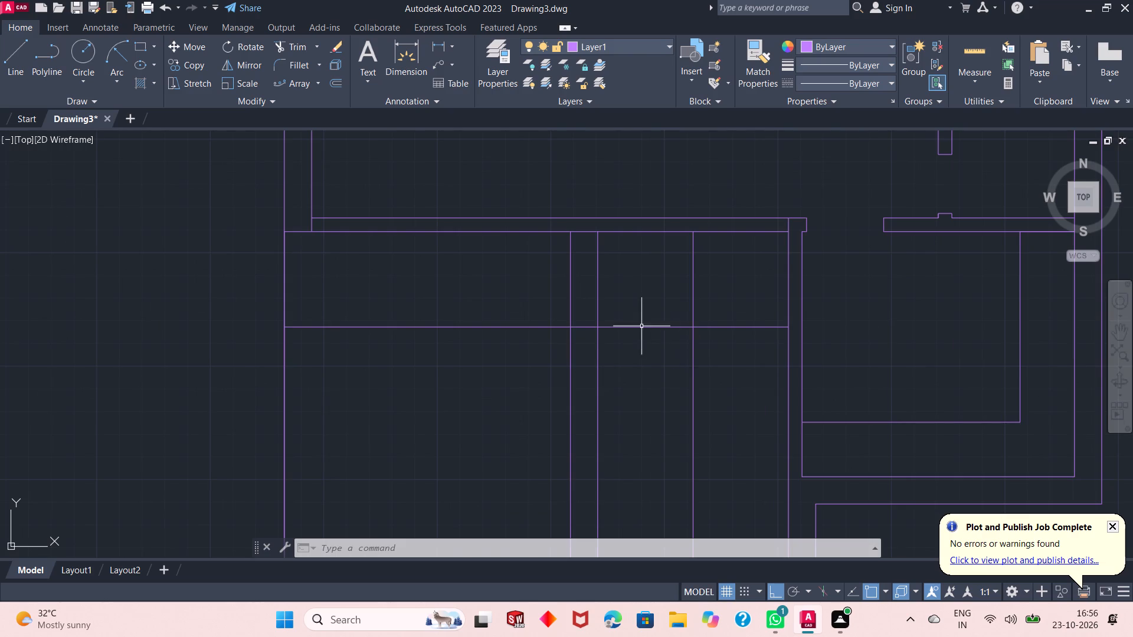
scroll(633, 318, "down", 1)
scroll(663, 343, "up", 1)
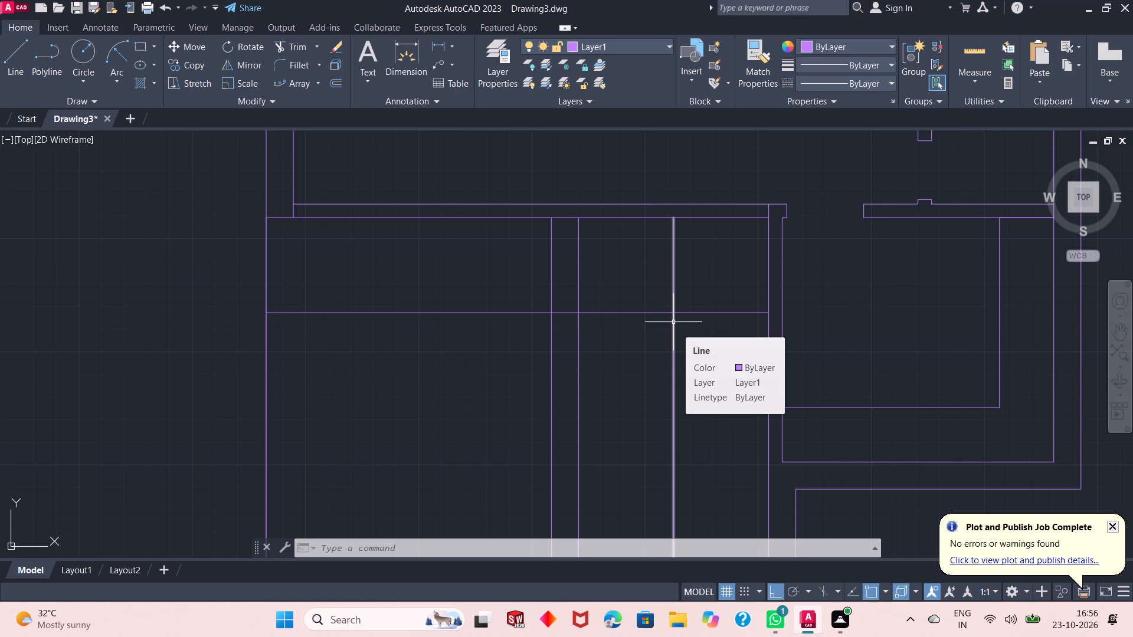
scroll(652, 251, "down", 1)
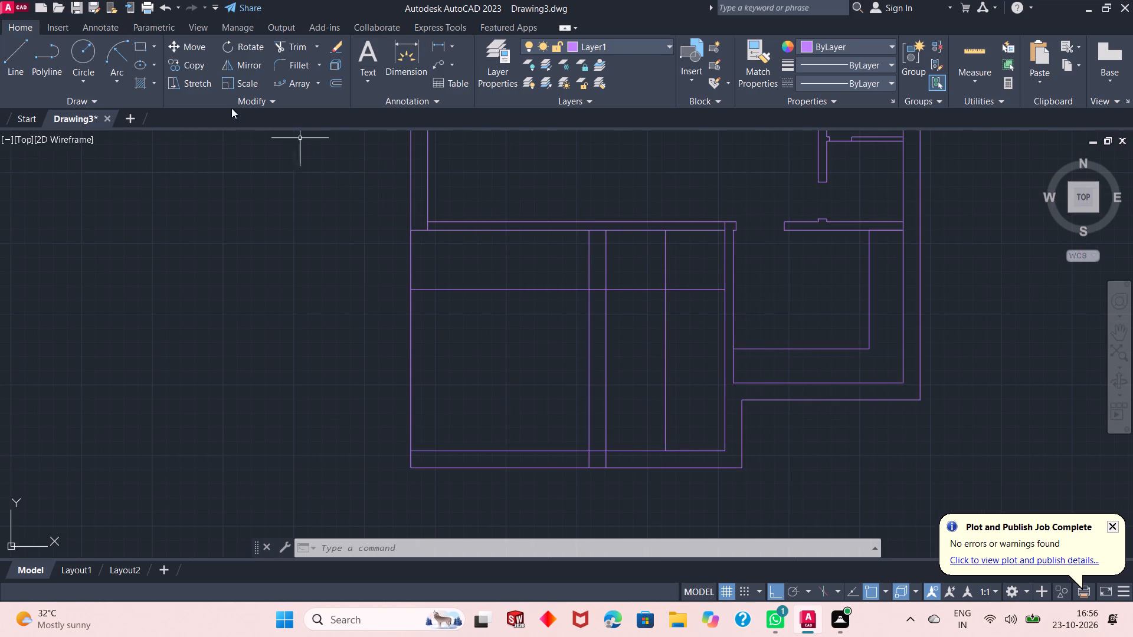
left_click(304, 86)
left_click(691, 291)
key("space")
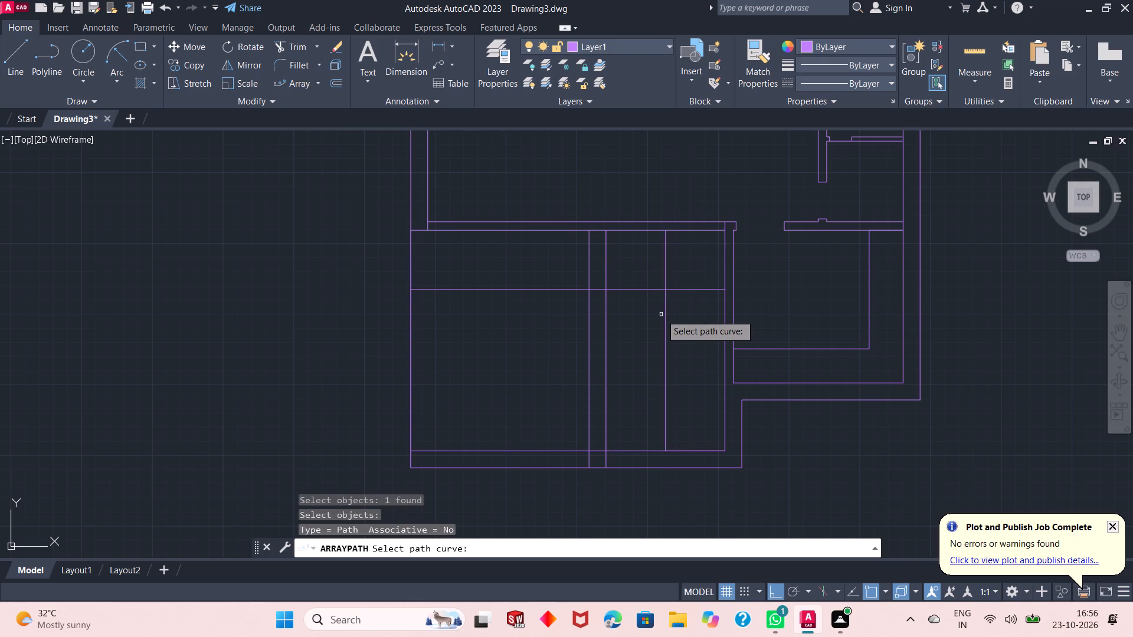
left_click(664, 314)
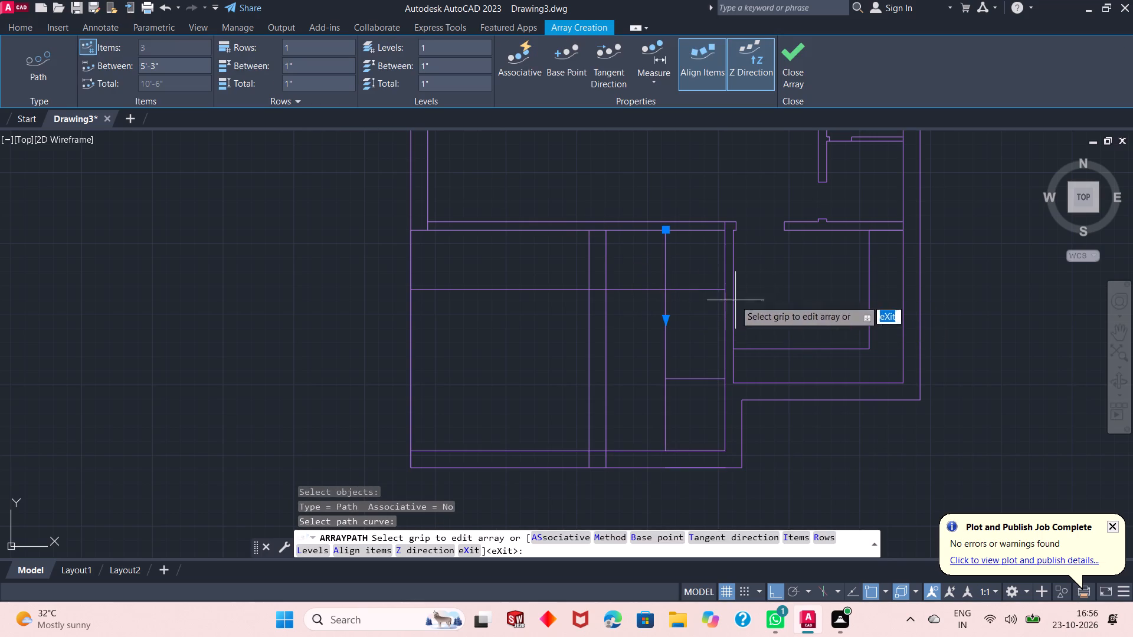
left_click(171, 60)
left_click(171, 65)
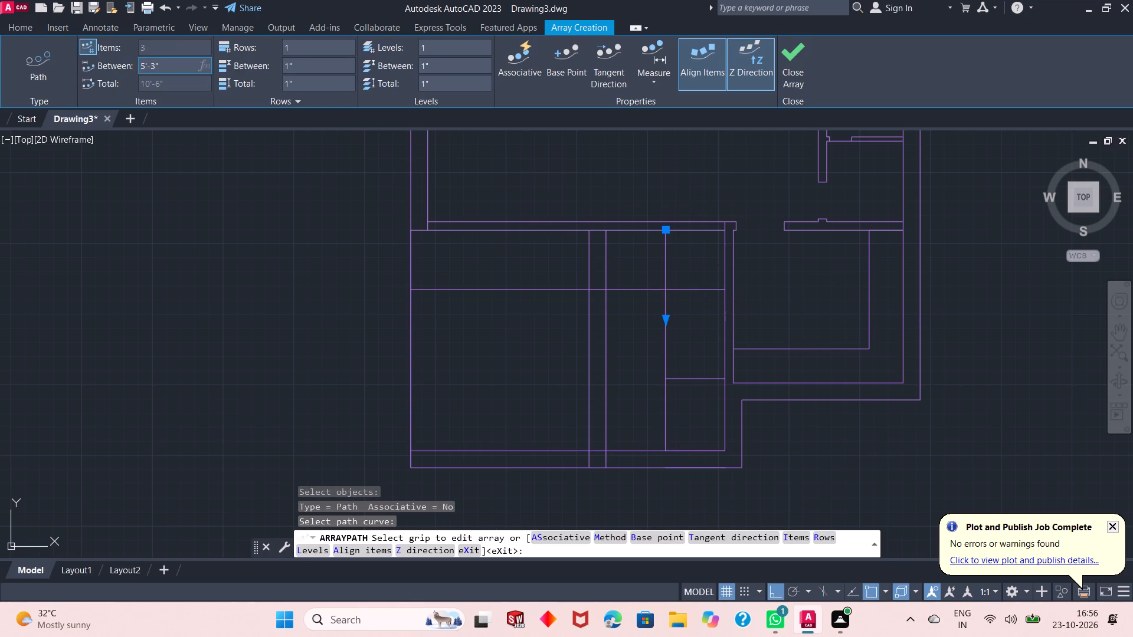
double_click(171, 66)
double_click(171, 66)
left_click(171, 66)
key("BackSpace")
key("BackSpace")
key("BackSpace")
key("BackSpace")
key("BackSpace")
key("BackSpace")
key("BackSpace")
key("BackSpace")
key("BackSpace")
key("BackSpace")
key("BackSpace")
key("BackSpace")
key("BackSpace")
key("BackSpace")
key("BackSpace")
type("9\"")
key("Return")
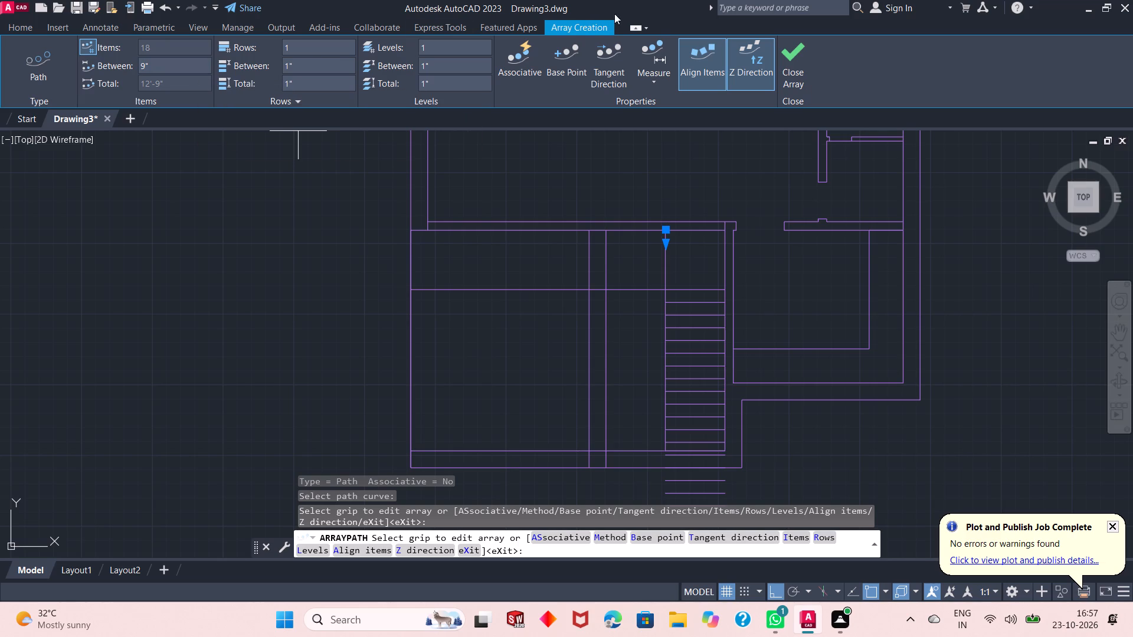
left_click(782, 72)
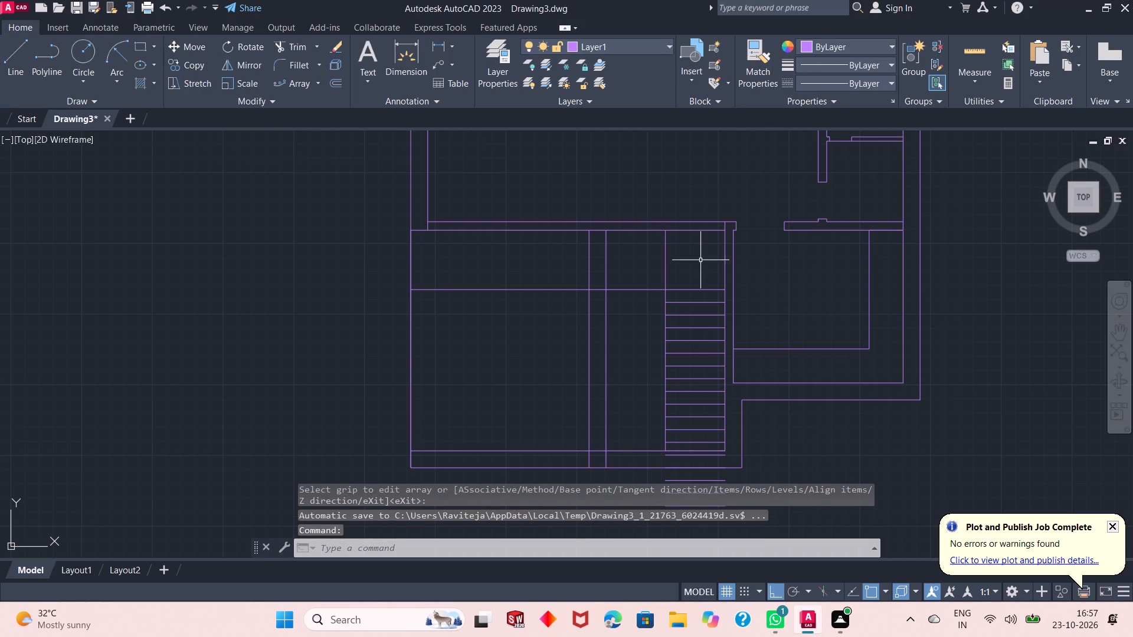
Erase the lowest nine arrayed lines, including those crossing and extending below the bottom wall.
scroll(677, 307, "down", 1)
scroll(680, 391, "up", 1)
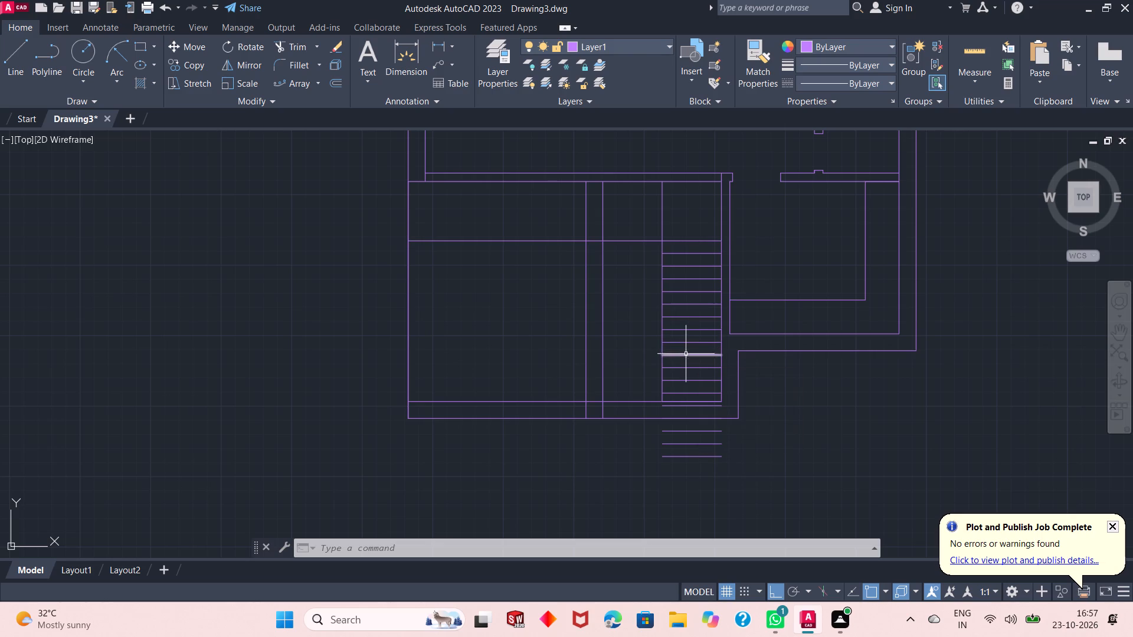
left_click_drag(691, 352, 679, 377)
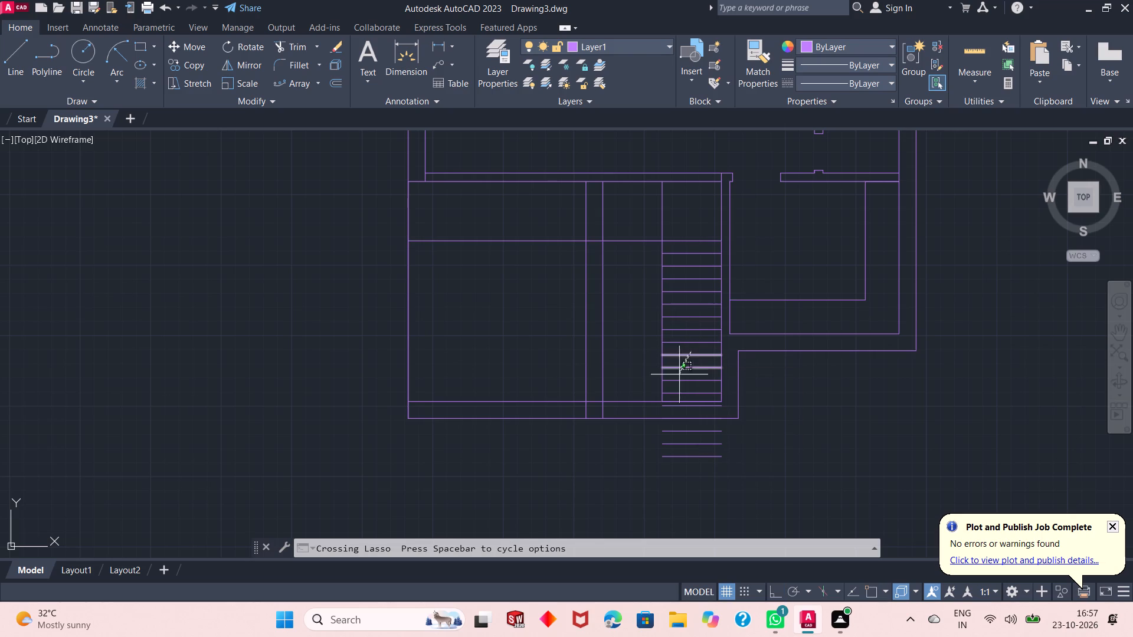
left_click_drag(679, 377, 672, 390)
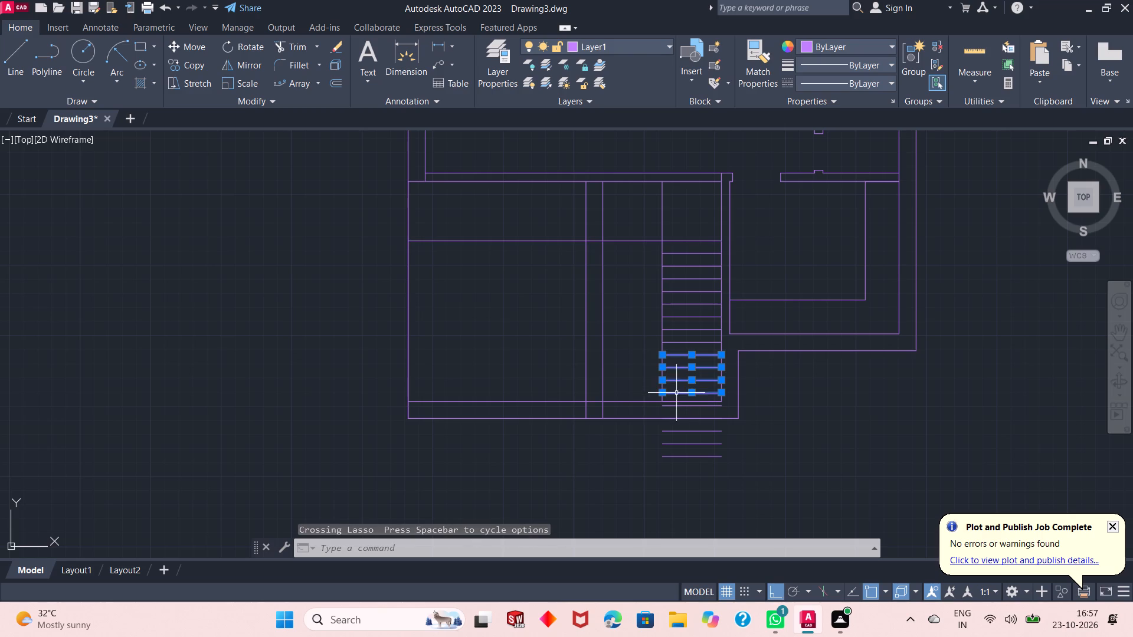
scroll(686, 411, "up", 2)
left_click(683, 402)
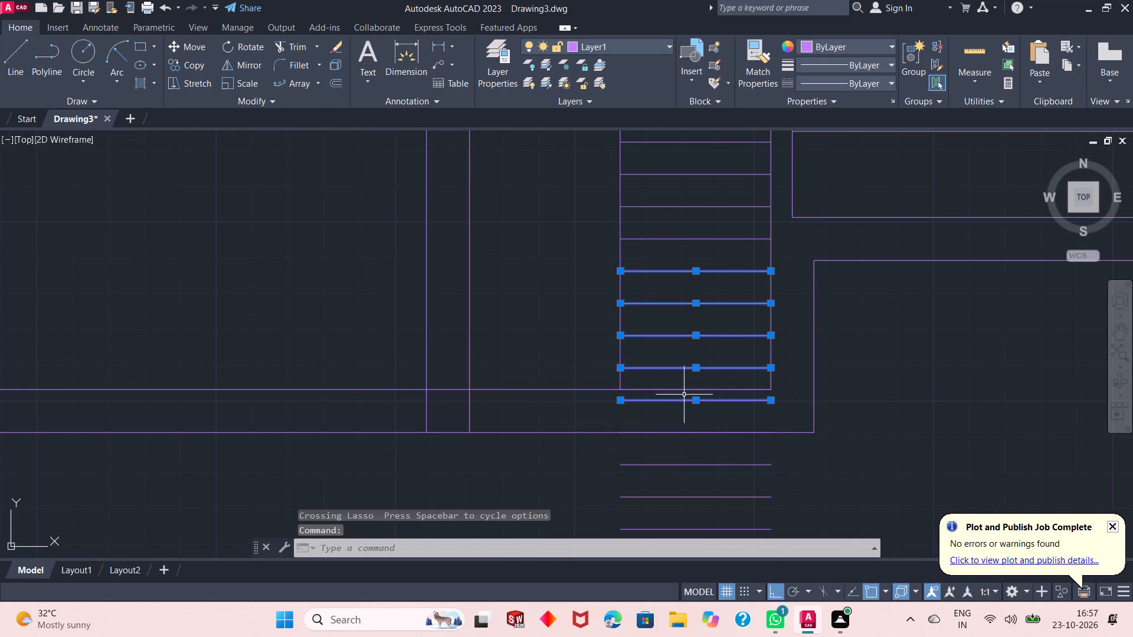
left_click(687, 431)
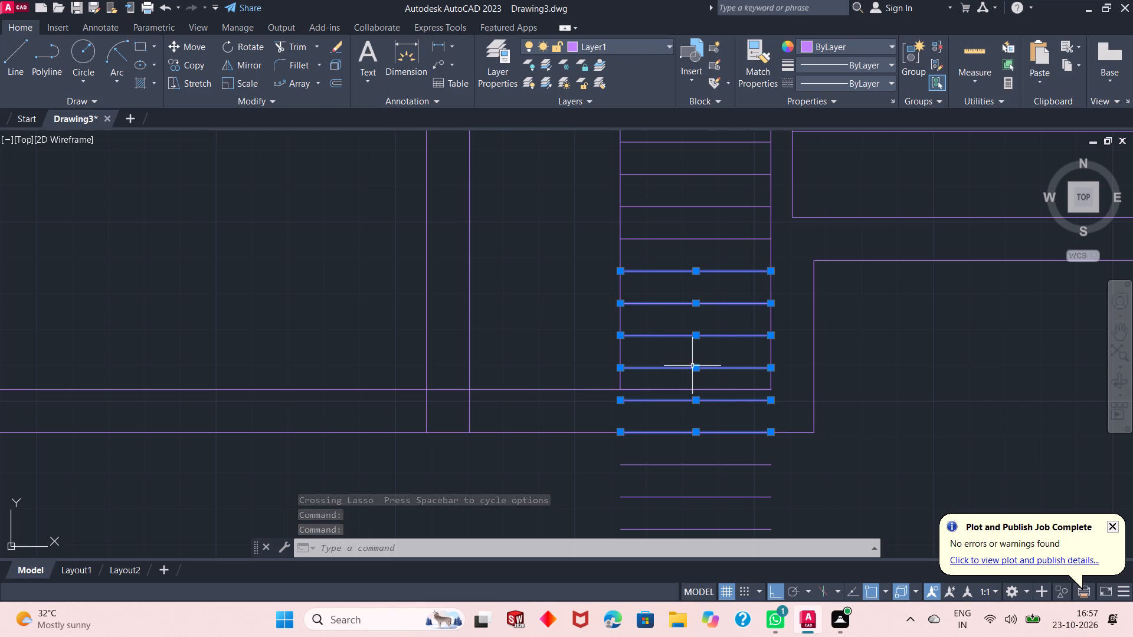
scroll(692, 366, "down", 1)
left_click_drag(713, 417, 688, 479)
key("Delete")
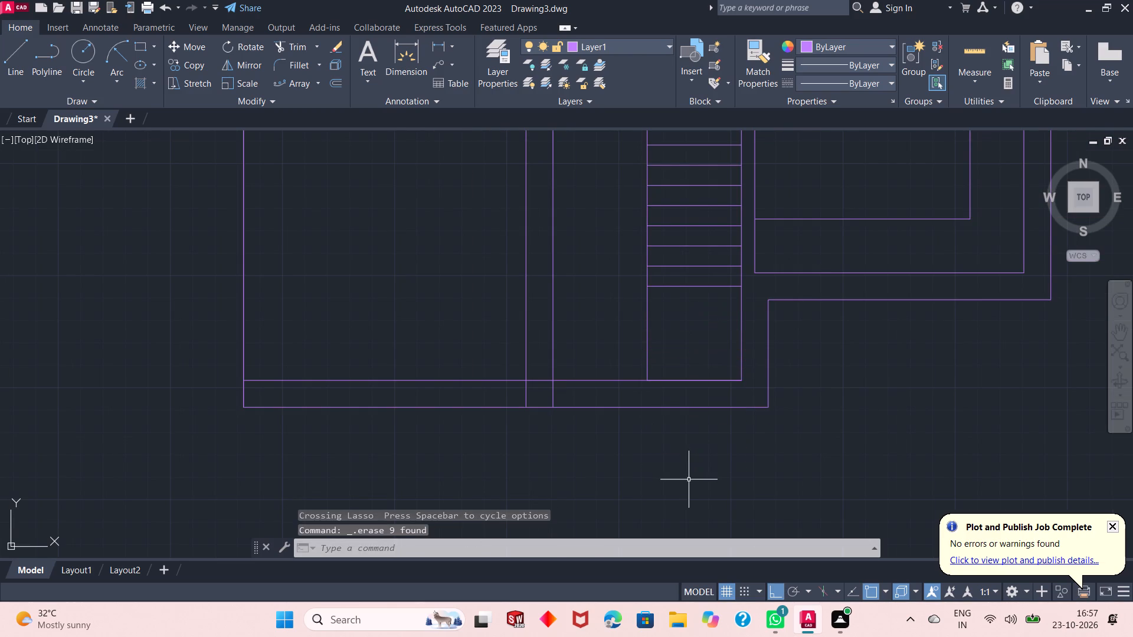
Erase the short line overlapping the bottom wall's inner line beneath the arrayed lines.
left_click(693, 378)
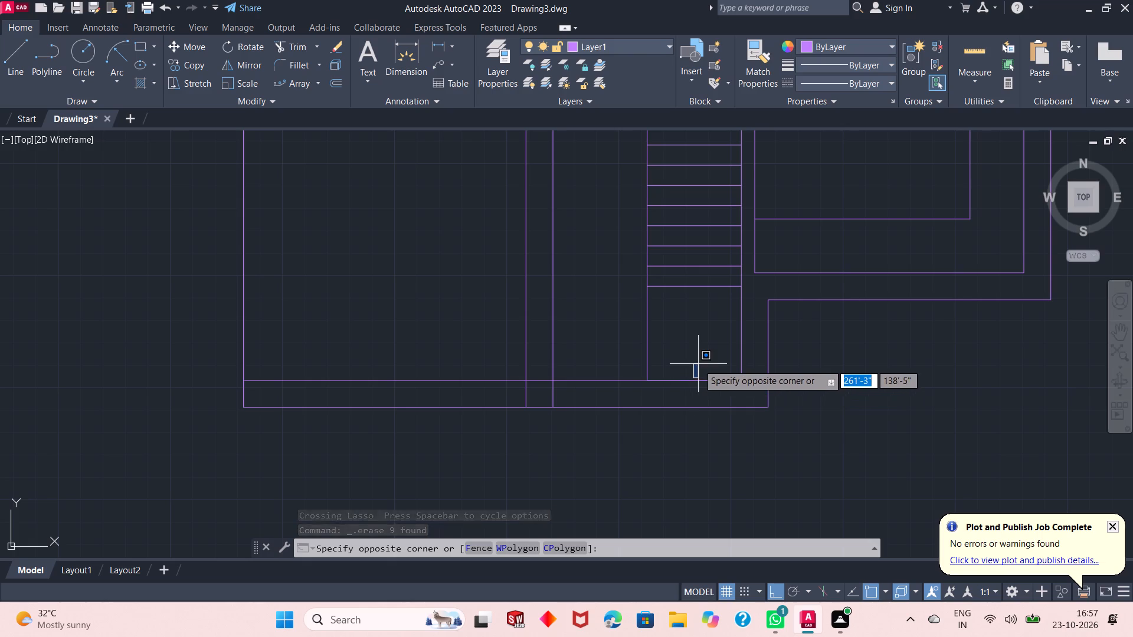
left_click(698, 363)
left_click(702, 380)
key("Delete")
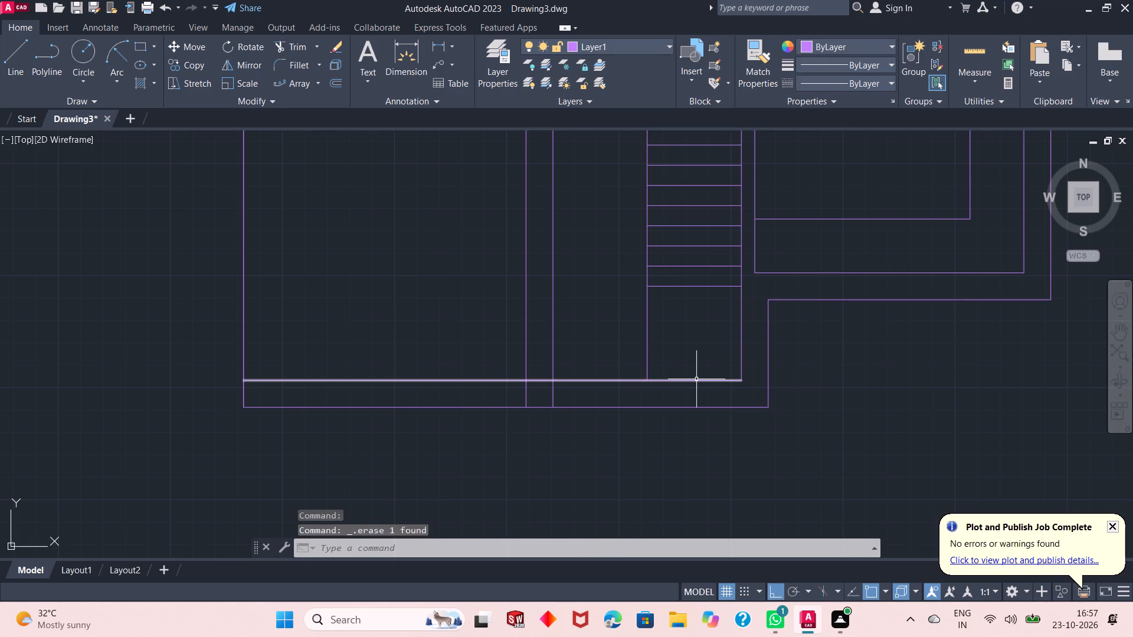
Create a new layer with colour 254 and Continuous linetype, and make it the current layer.
scroll(709, 456, "down", 1)
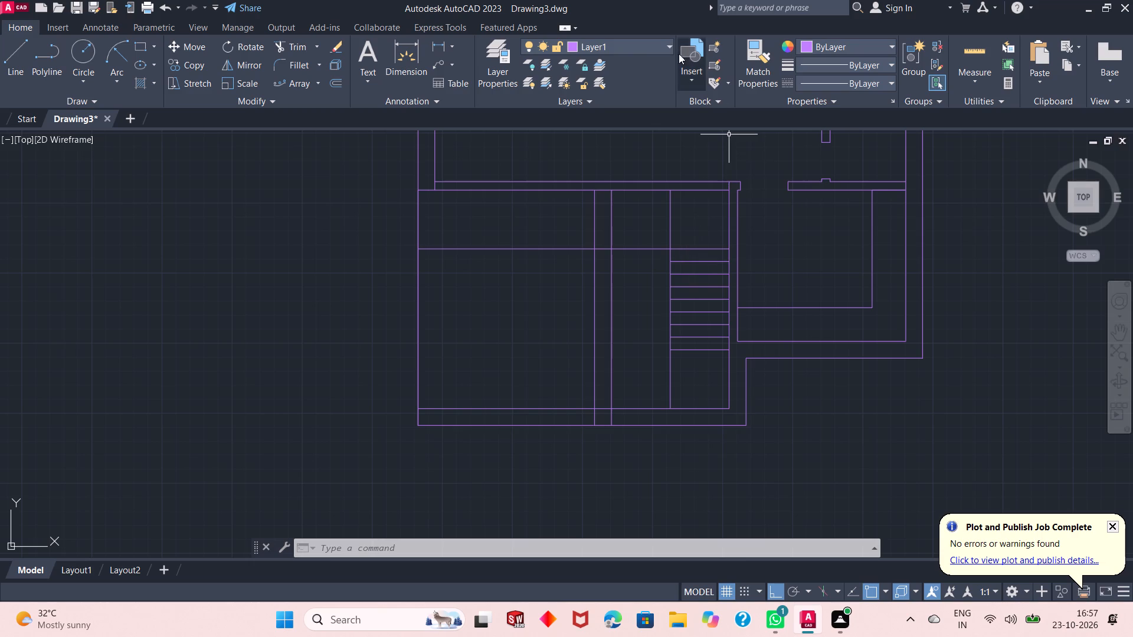
left_click(662, 48)
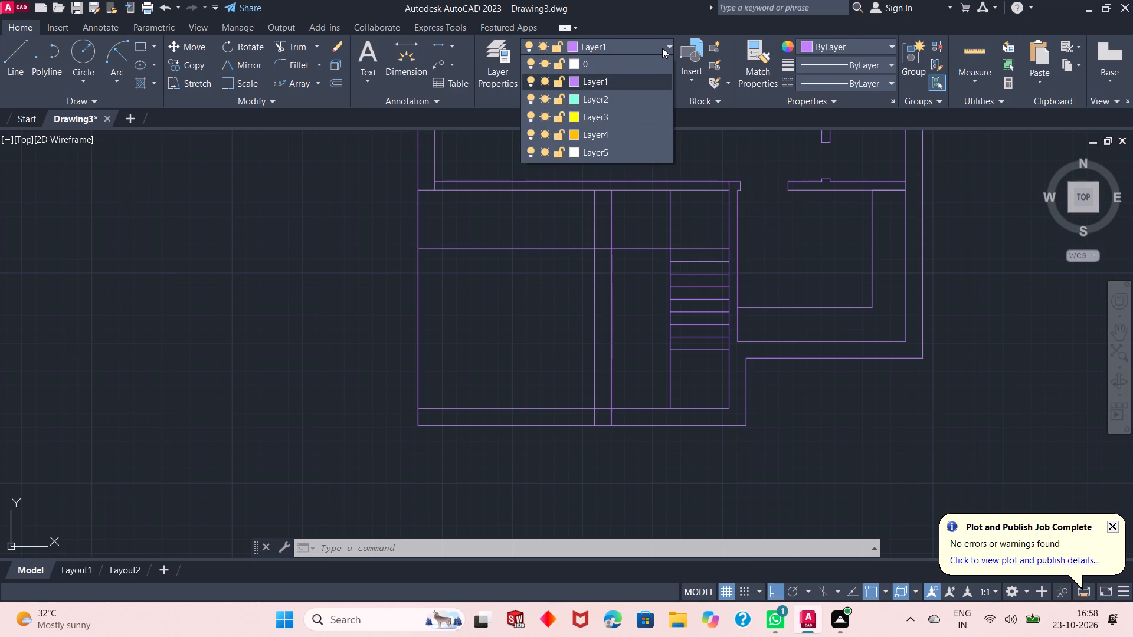
left_click(372, 274)
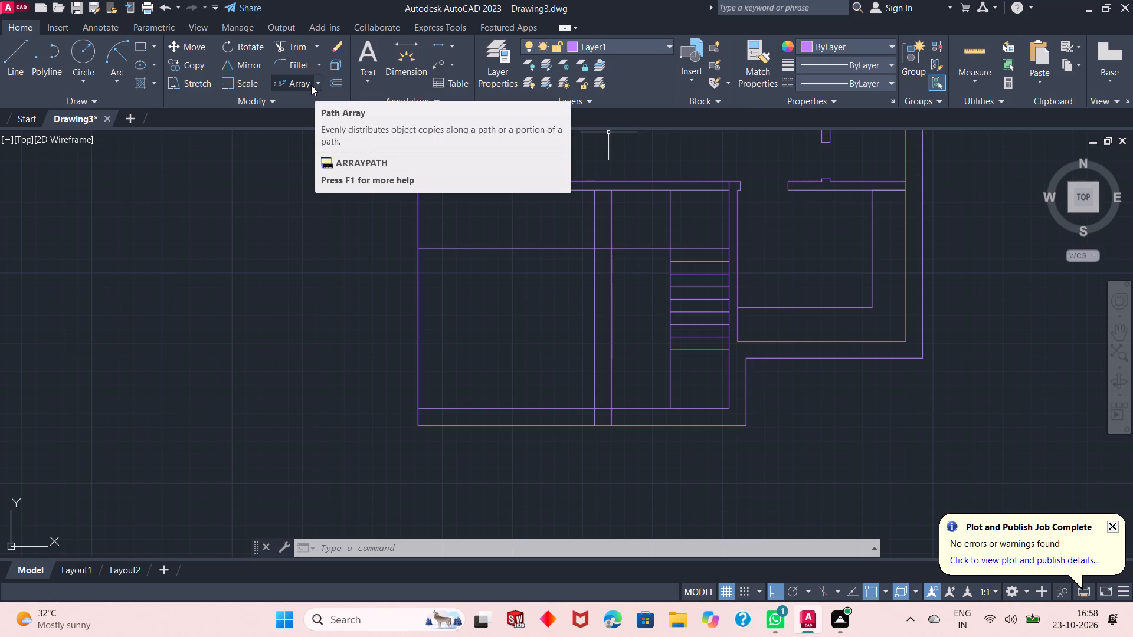
left_click(489, 71)
left_click(274, 169)
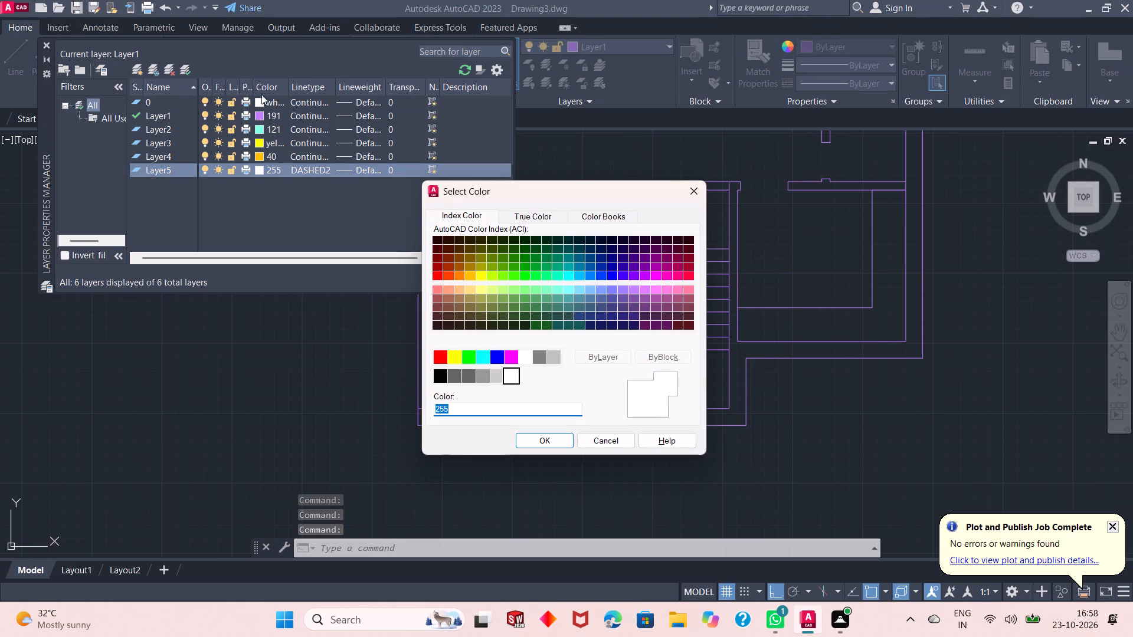
left_click(693, 193)
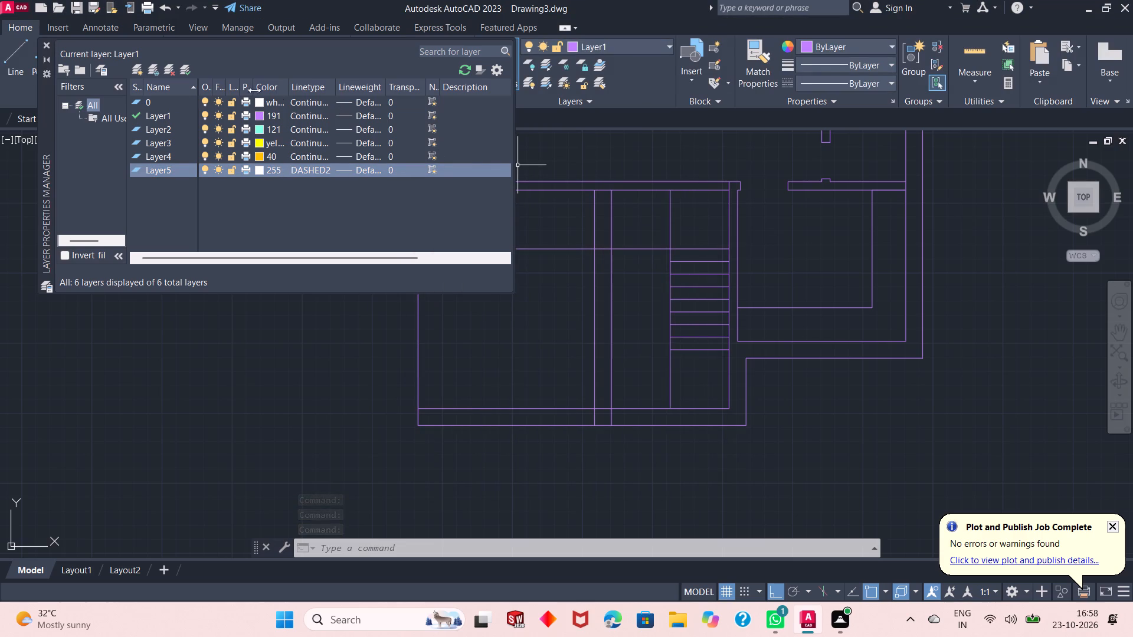
left_click(137, 67)
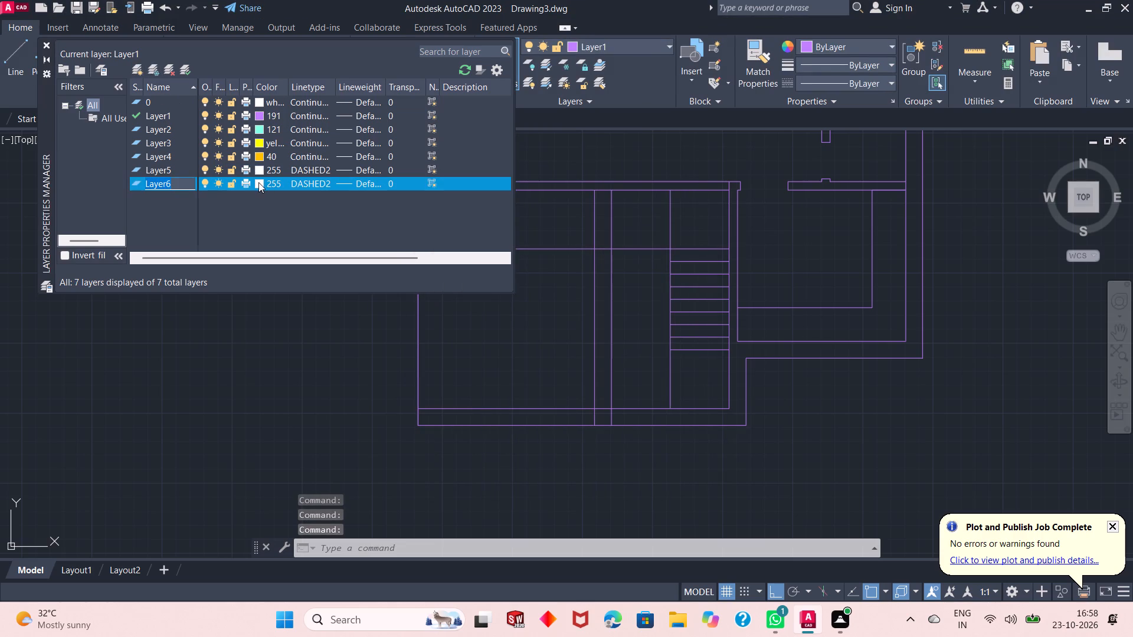
left_click(258, 182)
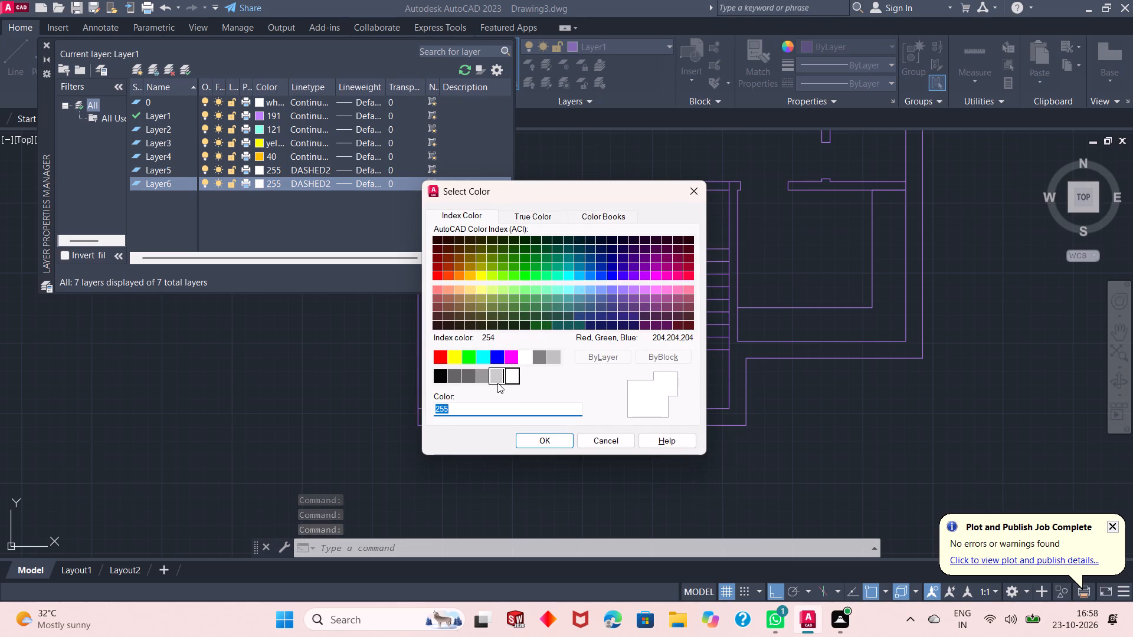
left_click(497, 383)
left_click(535, 439)
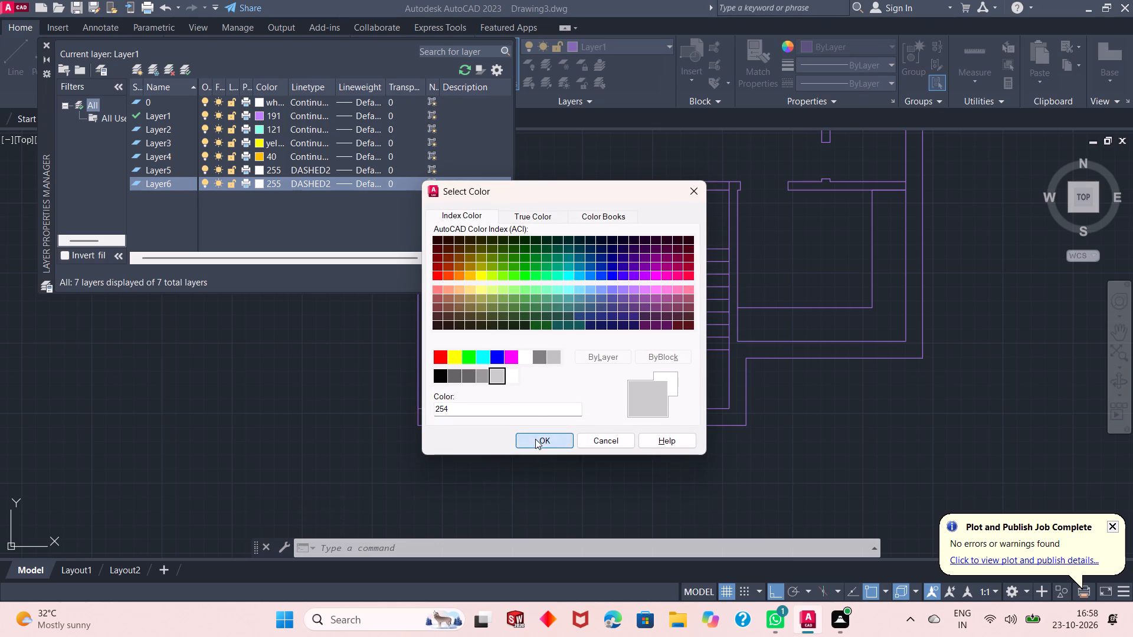
left_click(307, 185)
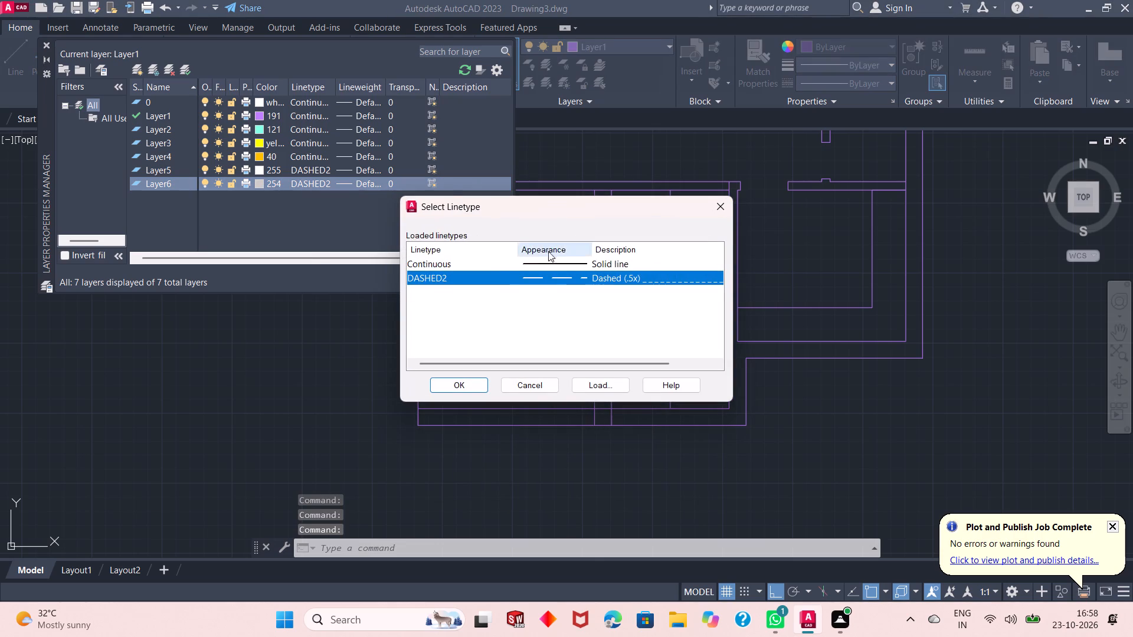
left_click(564, 258)
left_click(462, 384)
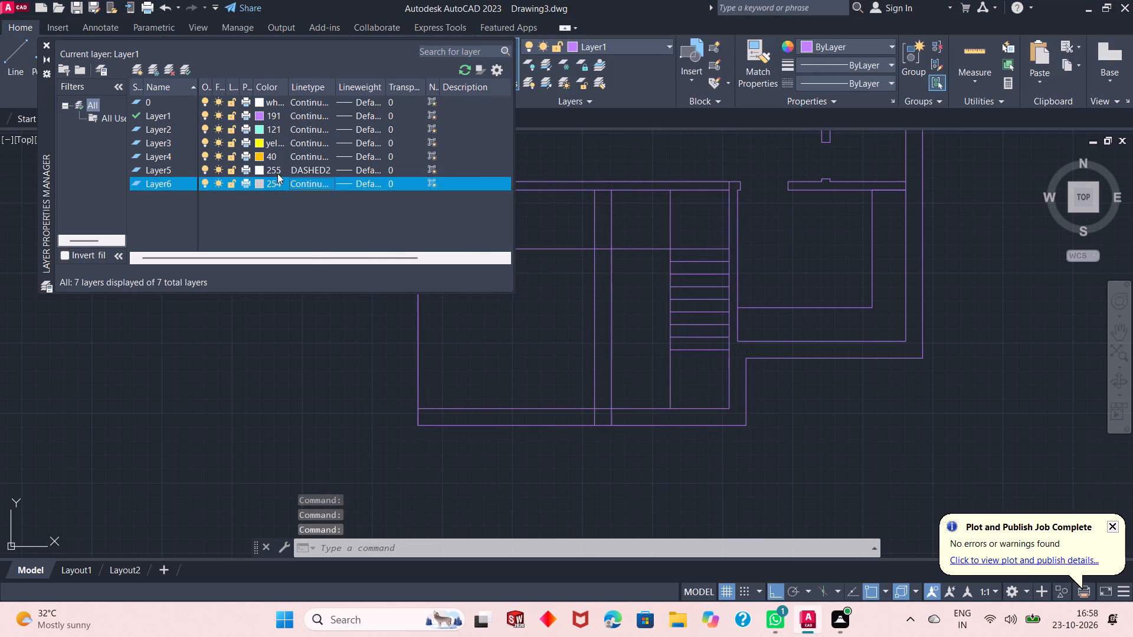
left_click(184, 71)
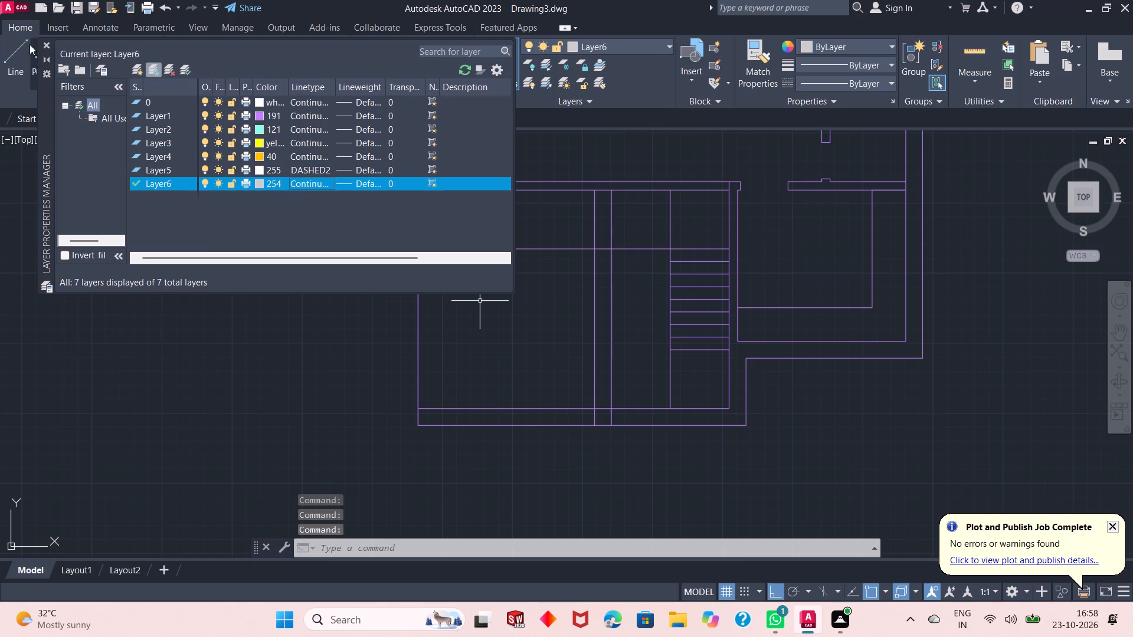
left_click(44, 44)
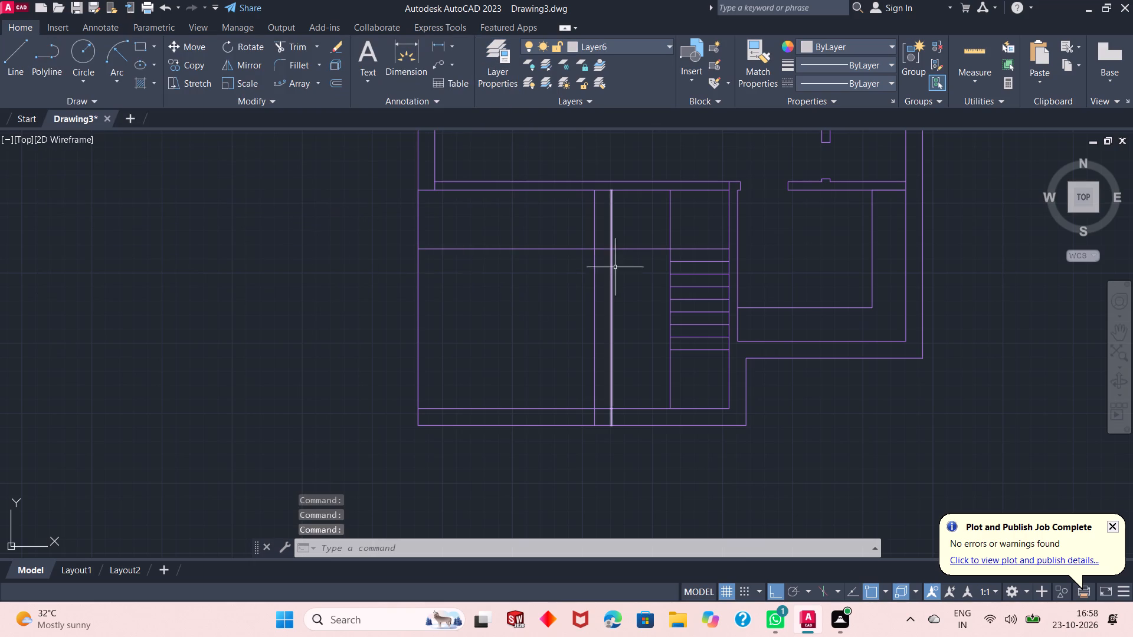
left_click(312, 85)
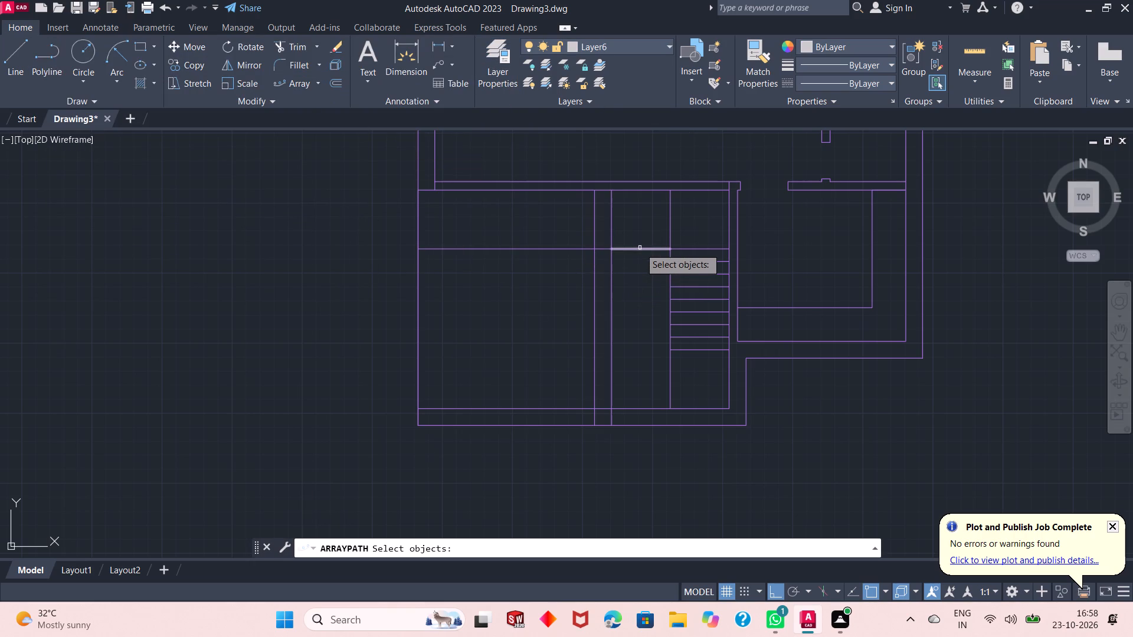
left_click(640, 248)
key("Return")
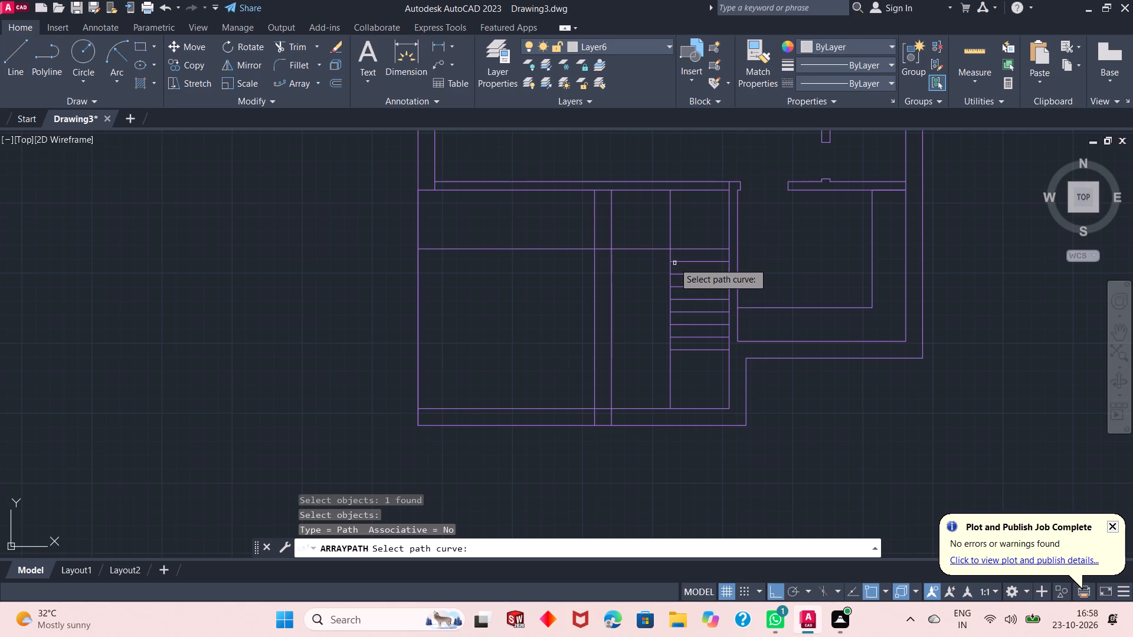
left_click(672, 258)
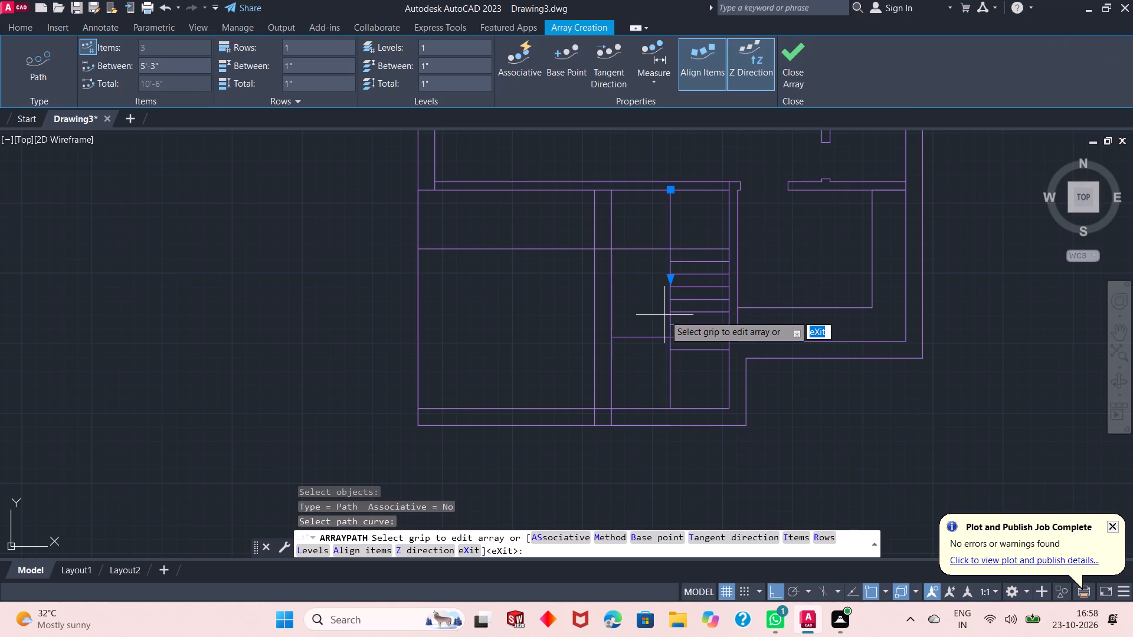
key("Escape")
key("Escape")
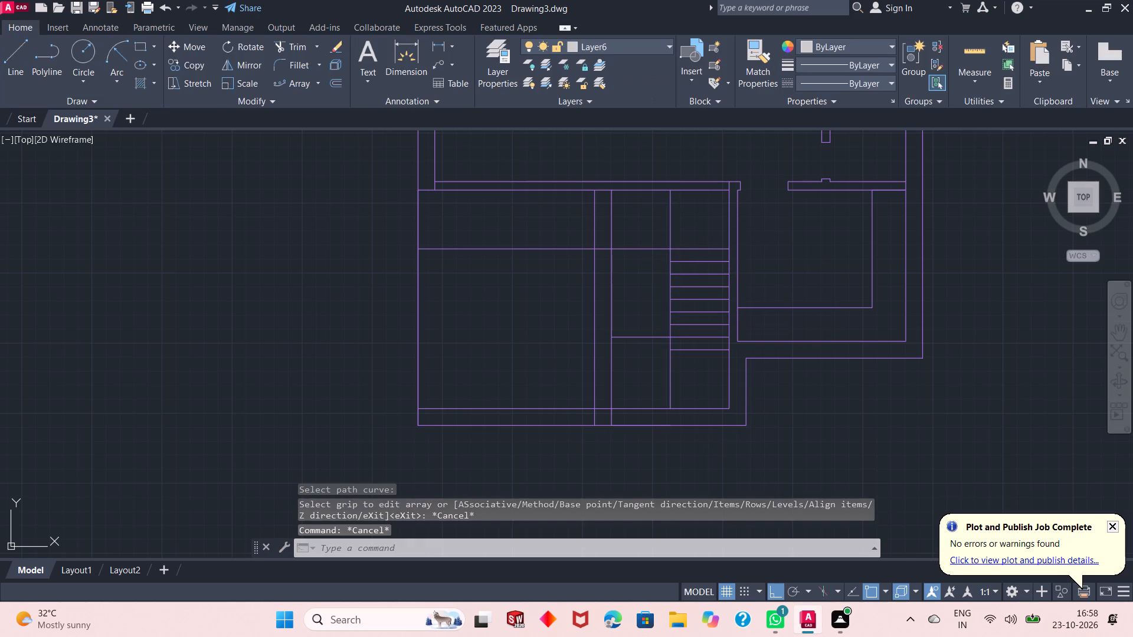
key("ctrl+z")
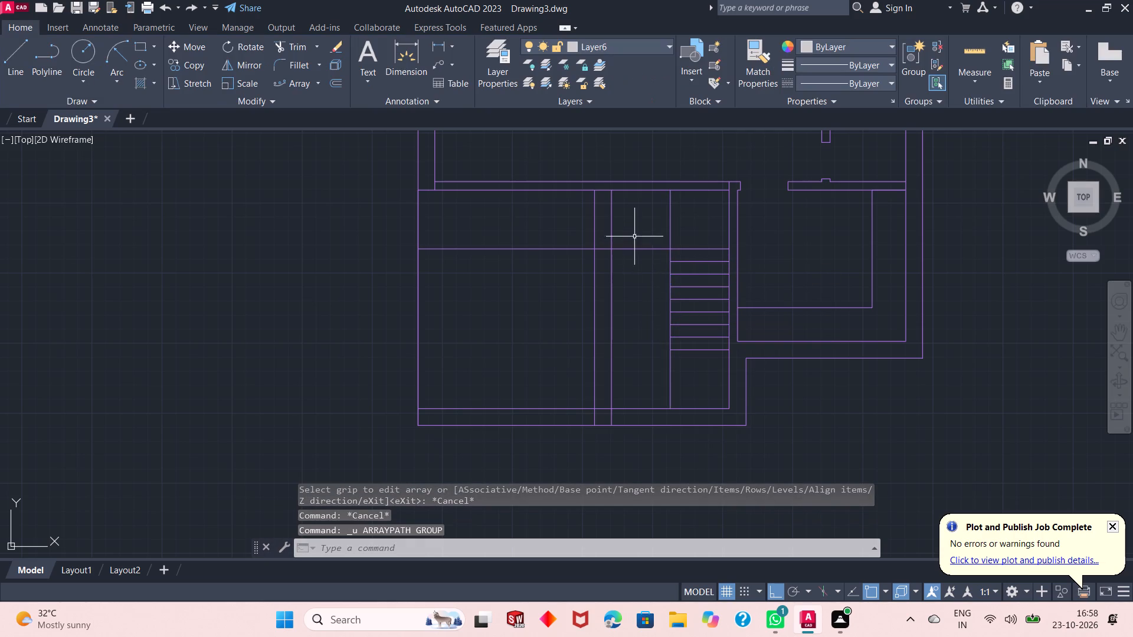
Erase the short horizontal segment between the partition and the middle vertical line, and redraw it on the current layer.
left_click(640, 248)
key("Delete")
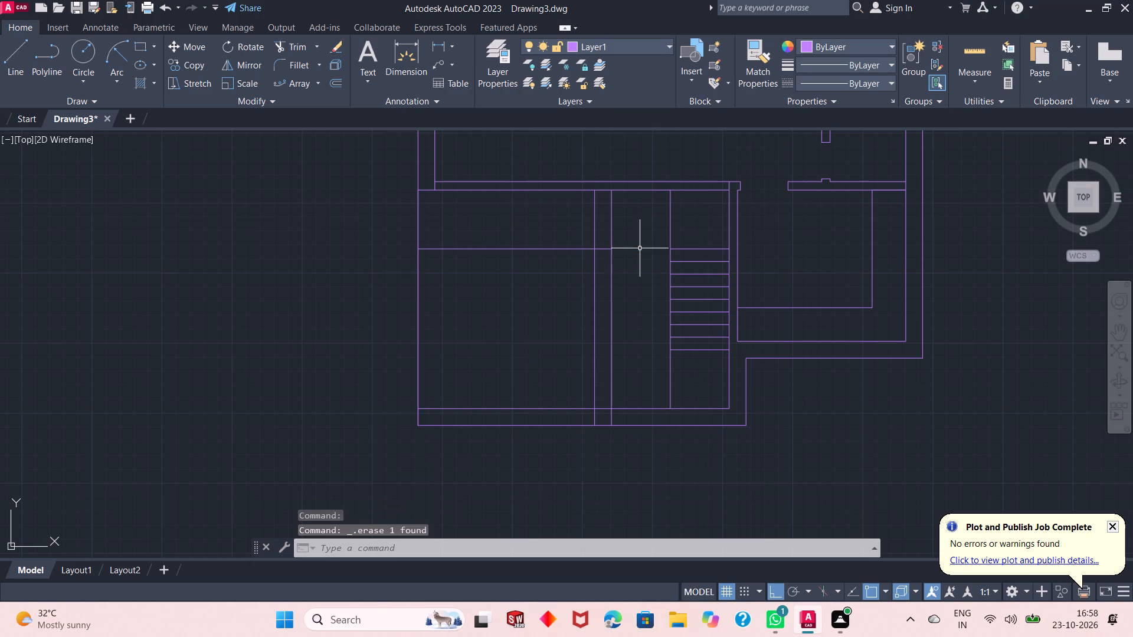
left_click(16, 62)
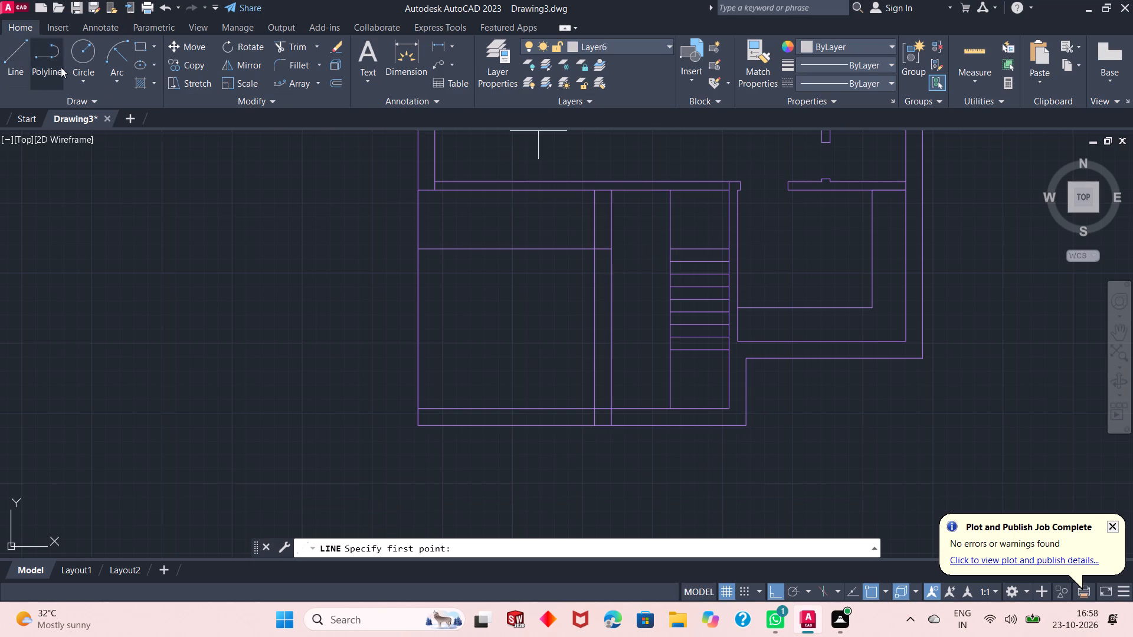
left_click(610, 251)
left_click(670, 248)
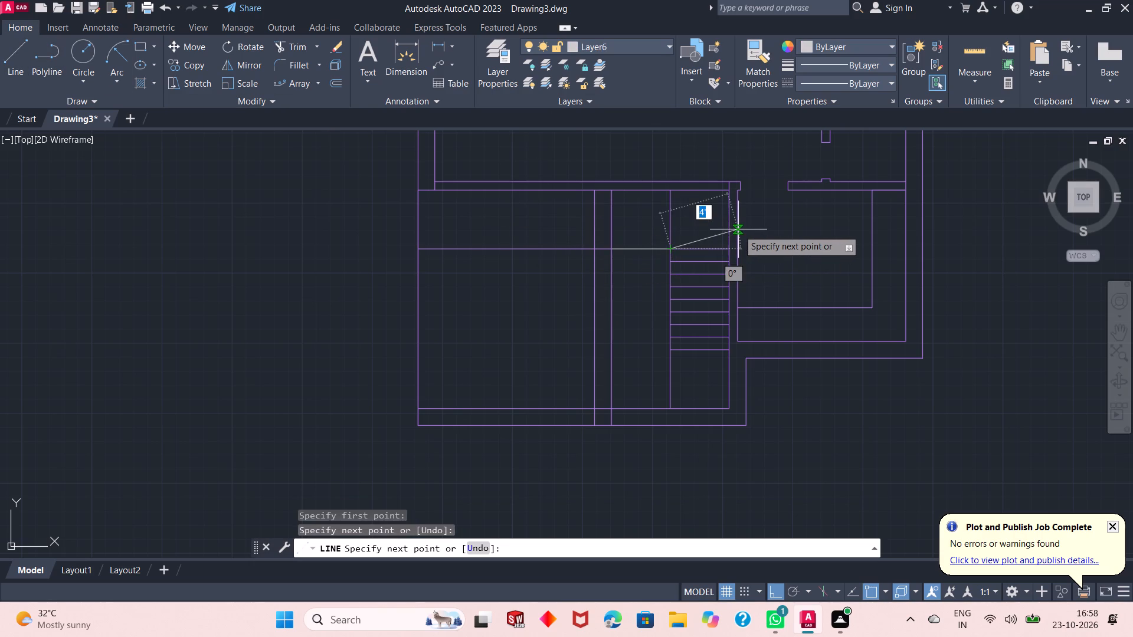
key("Escape")
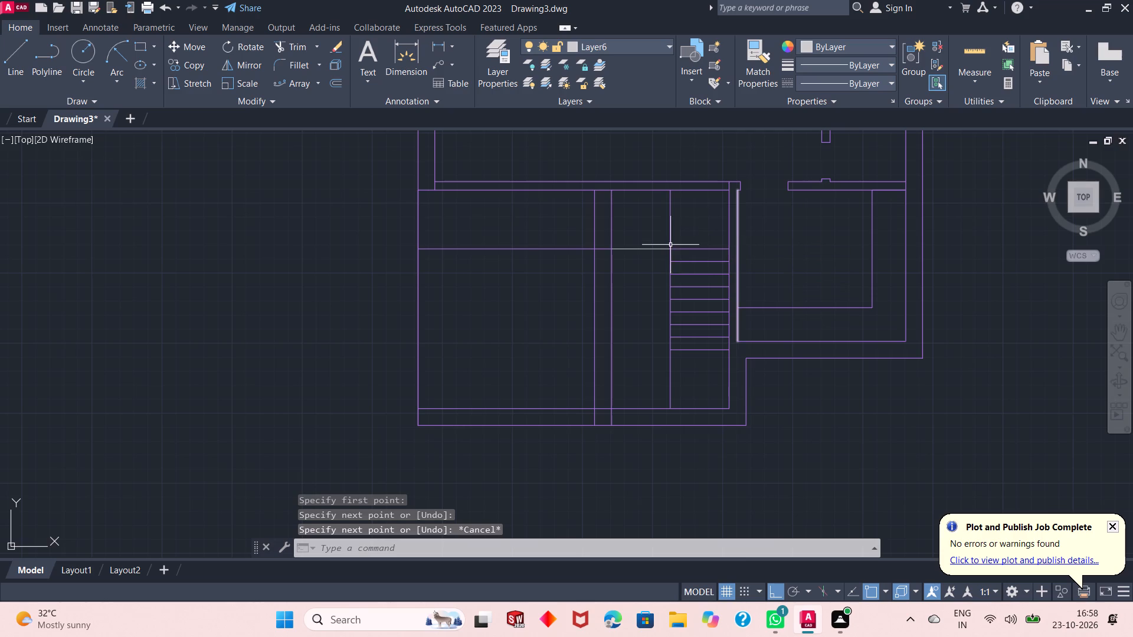
Path-array the redrawn horizontal segment along the middle vertical line, with 9" between items.
left_click(300, 87)
left_click(627, 250)
key("space")
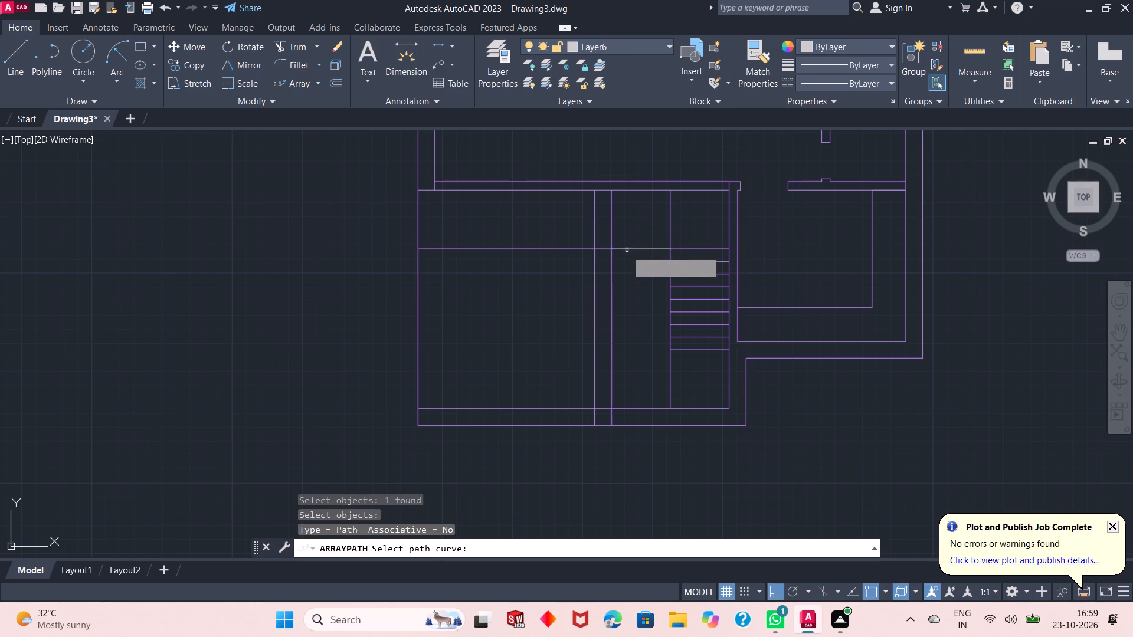
left_click(669, 258)
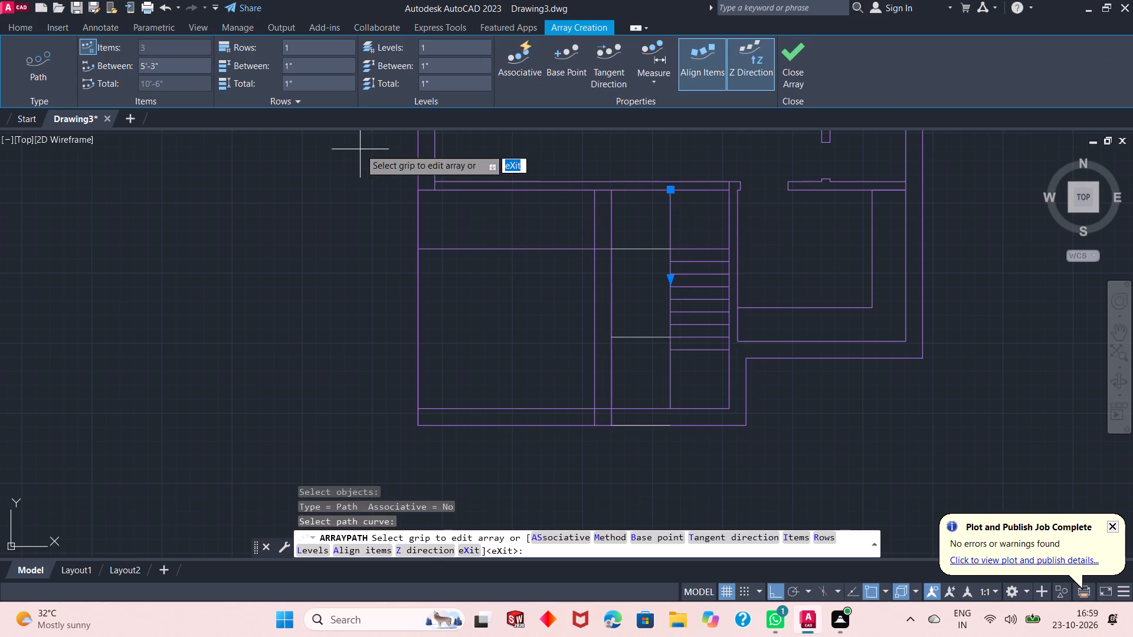
double_click(179, 68)
key("9")
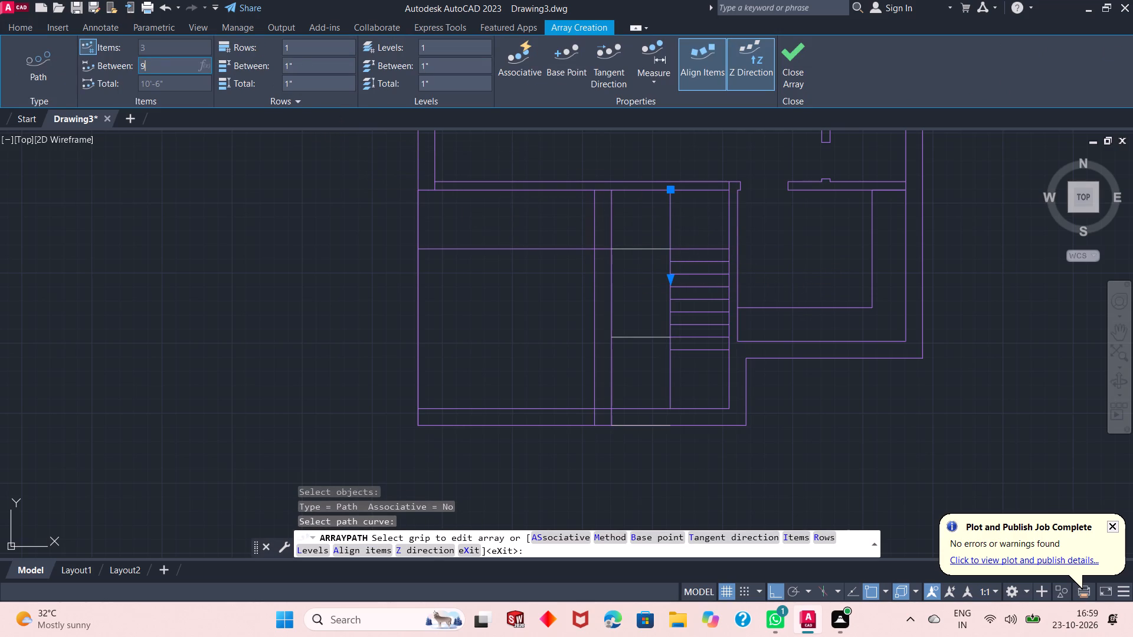
key("shift+quotedbl")
key("Return")
right_click(195, 166)
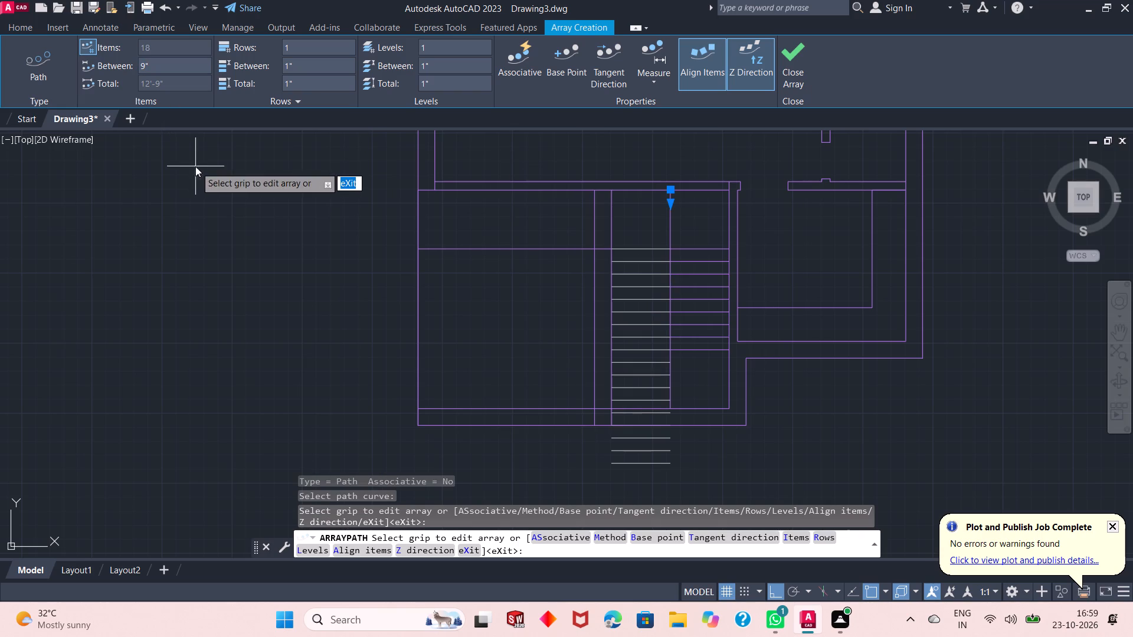
left_click(215, 180)
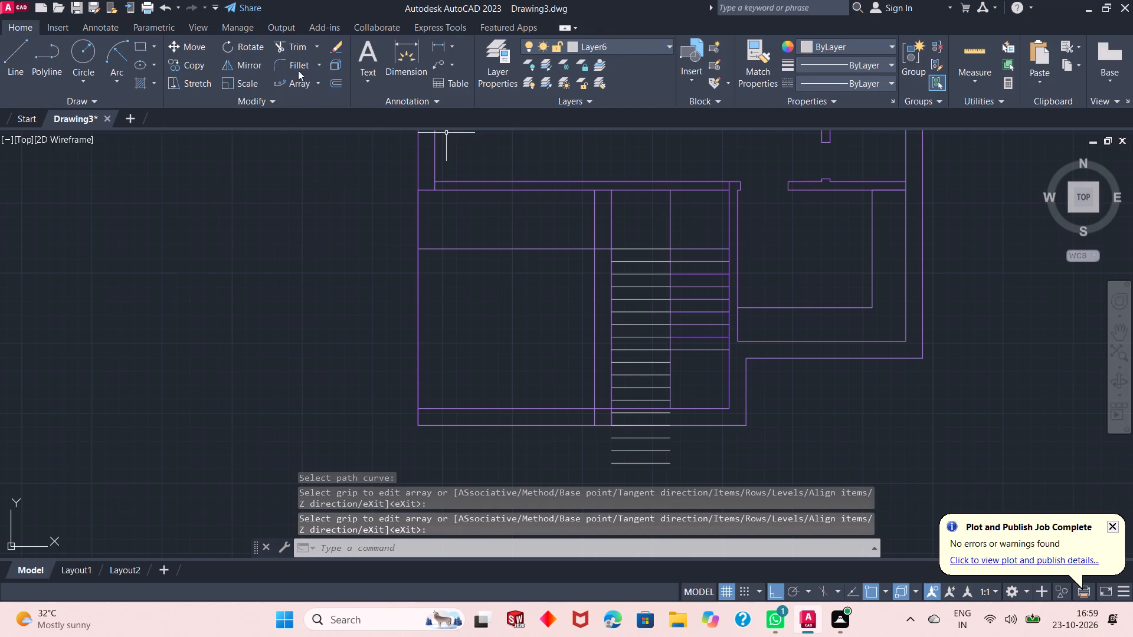
Erase the new arrayed lines below the neighbouring flight's lowest line, through the second one below the bottom wall.
left_click(283, 47)
key("Escape")
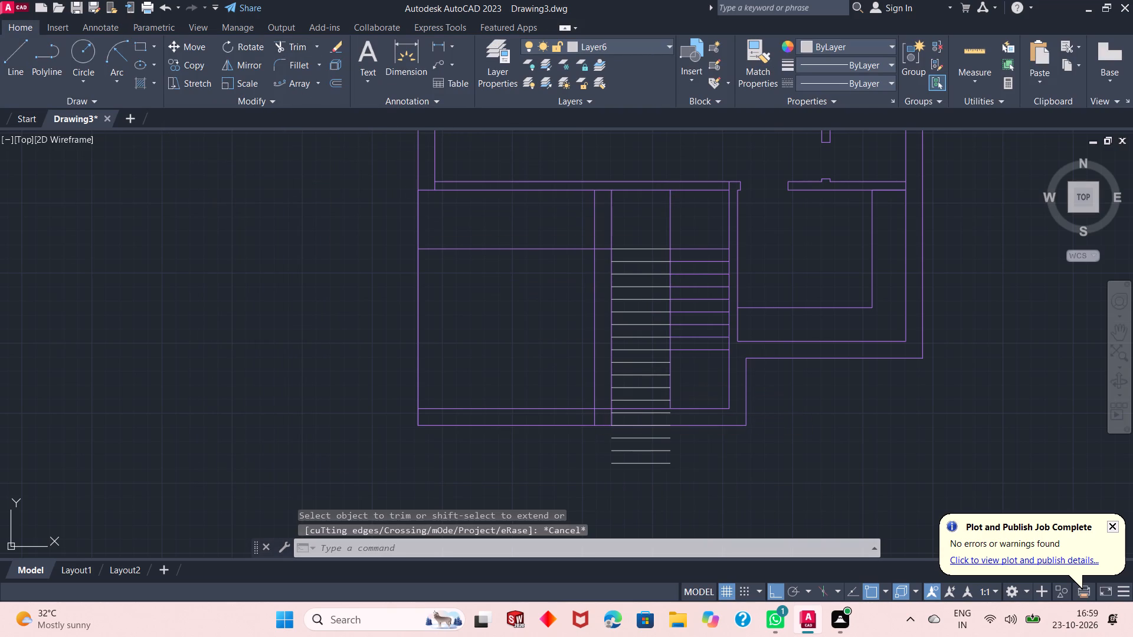
left_click_drag(682, 475, 653, 437)
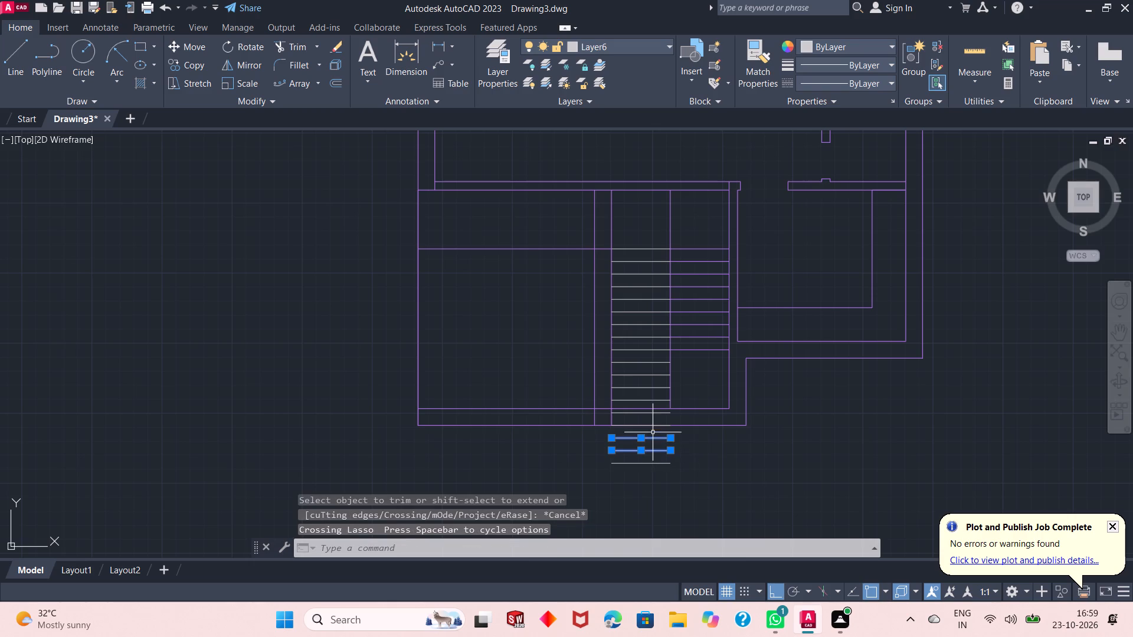
scroll(649, 421, "down", 3)
scroll(649, 421, "up", 5)
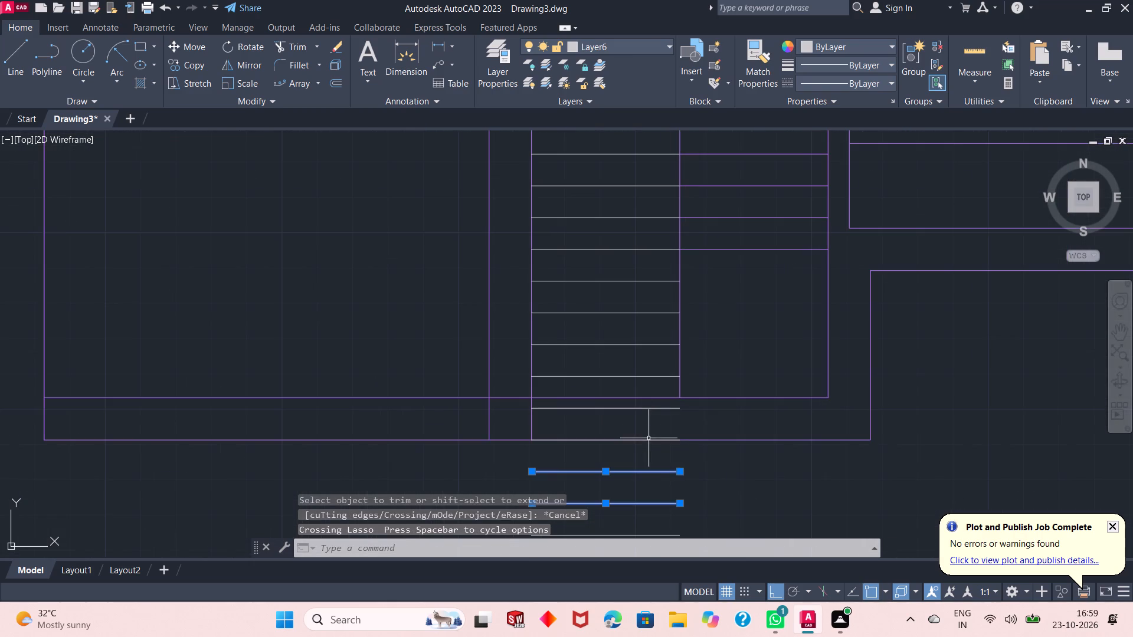
left_click(649, 438)
left_click(646, 410)
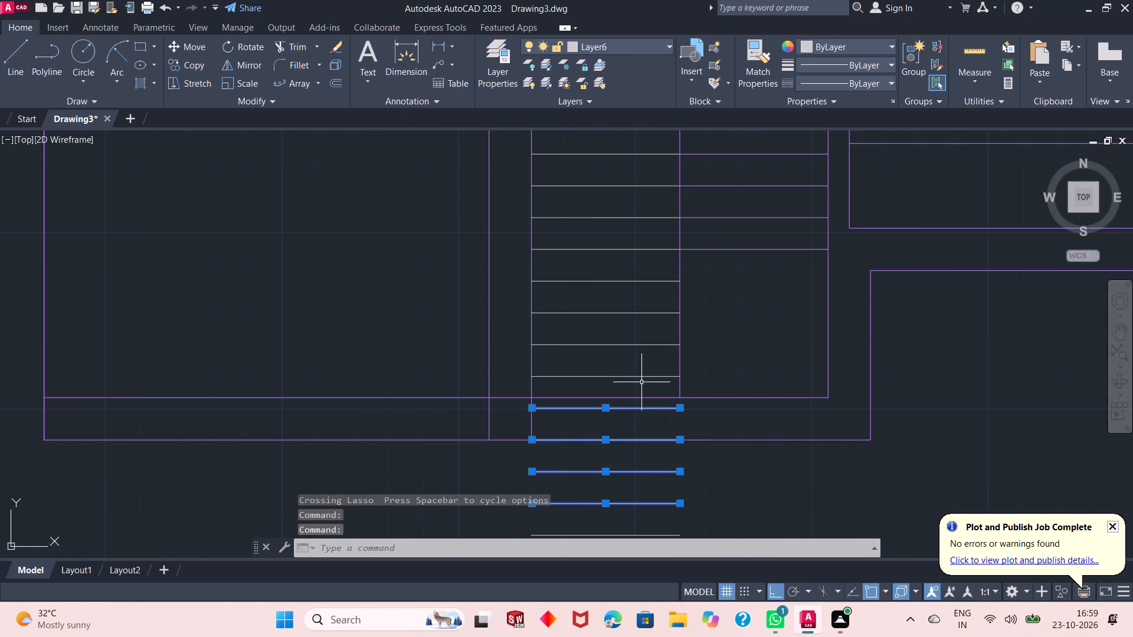
left_click(643, 373)
left_click(657, 273)
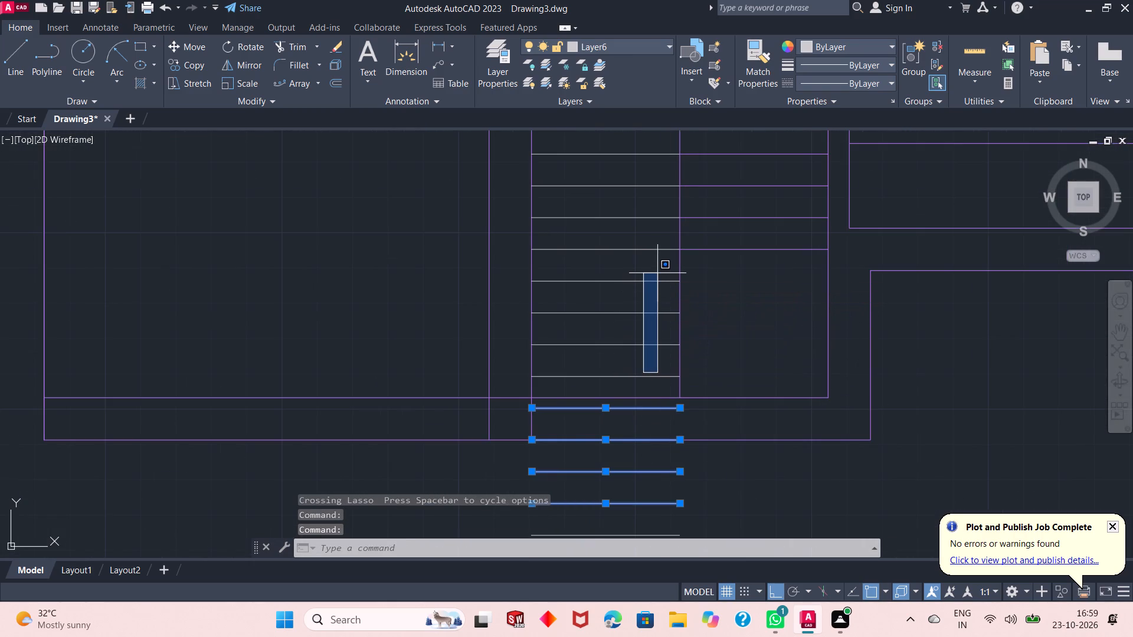
left_click_drag(657, 273, 600, 336)
left_click(627, 275)
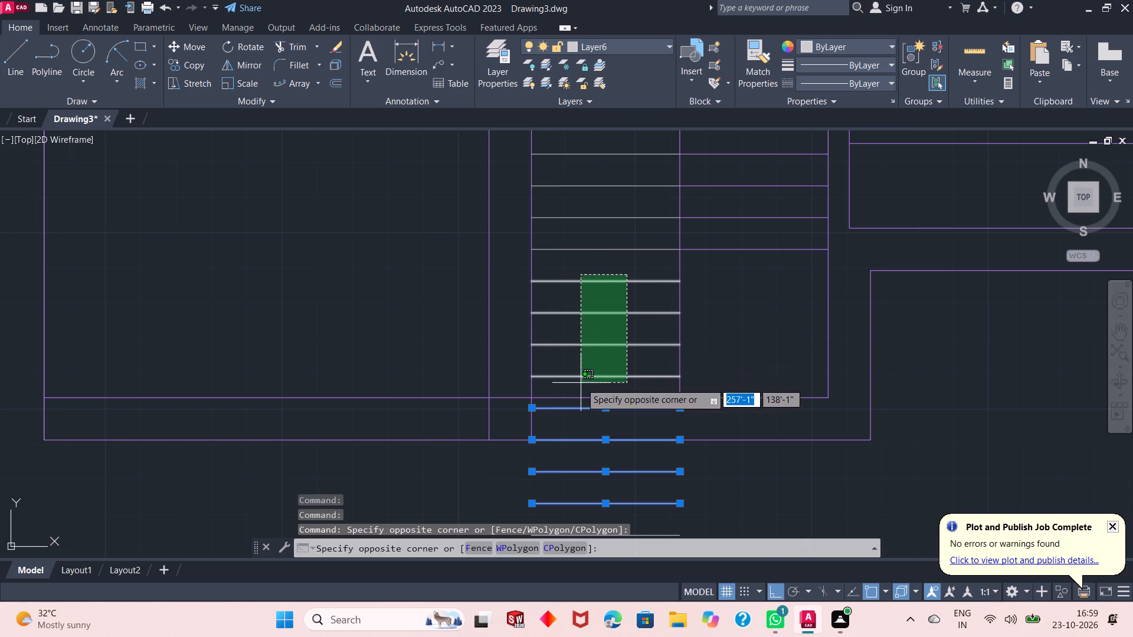
left_click(581, 383)
key("Delete")
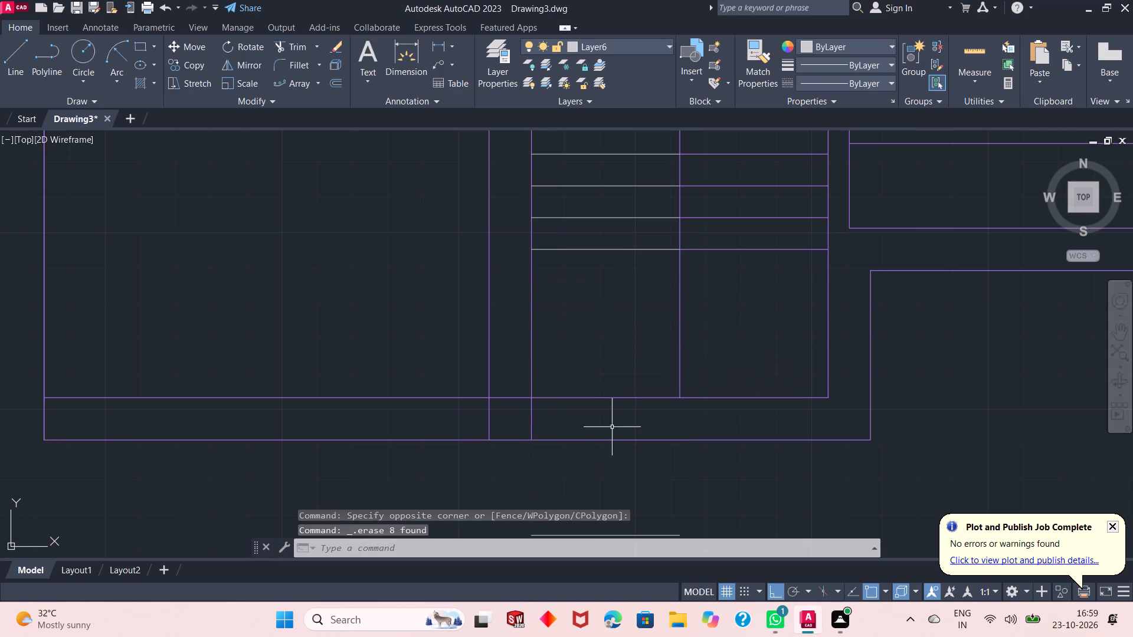
Erase the leftover arrayed line below the bottom wall.
scroll(617, 431, "down", 2)
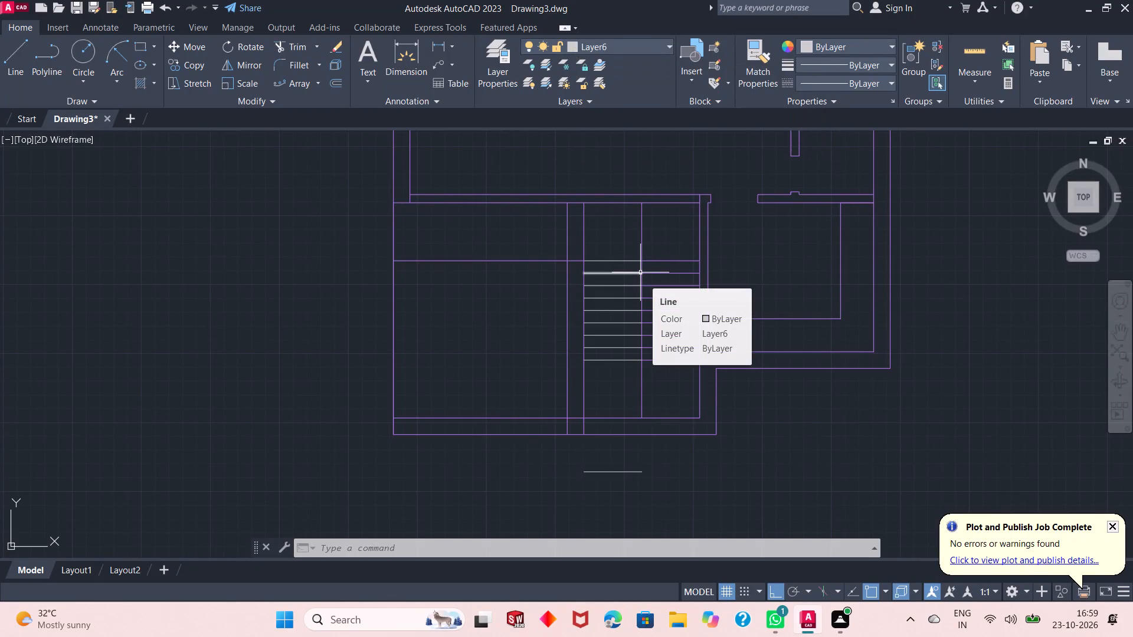
left_click_drag(682, 456, 673, 454)
left_click(561, 486)
right_click(715, 481)
left_click(792, 194)
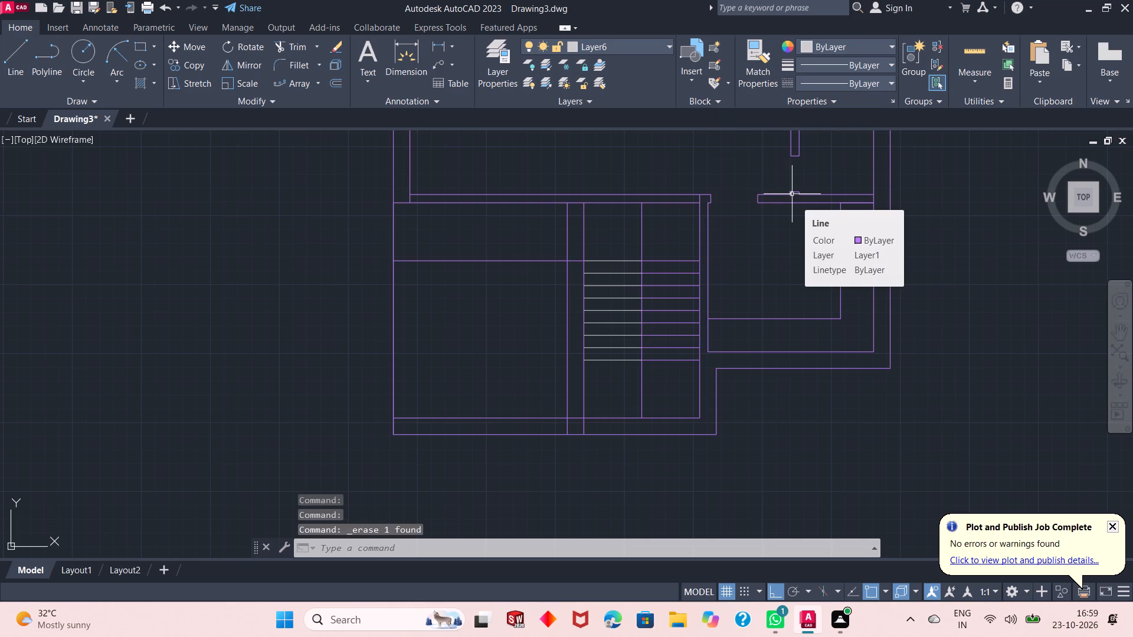
Trim the inner bottom-wall line between the two partition lines and the partition line's end crossing the wall thickness.
scroll(777, 411, "down", 2)
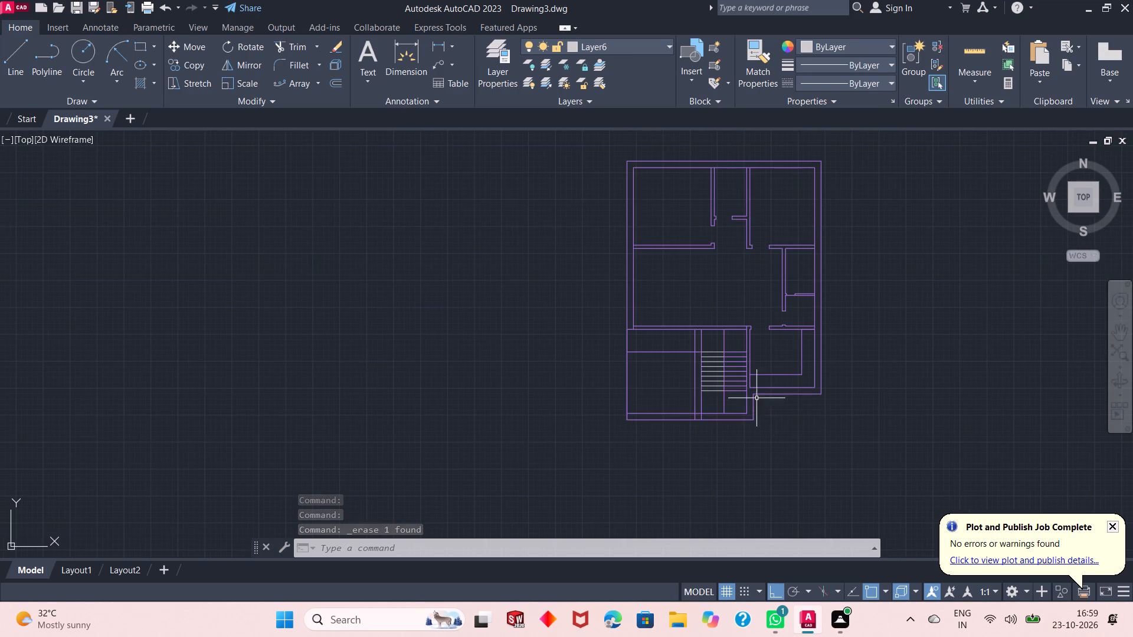
scroll(752, 391, "up", 1)
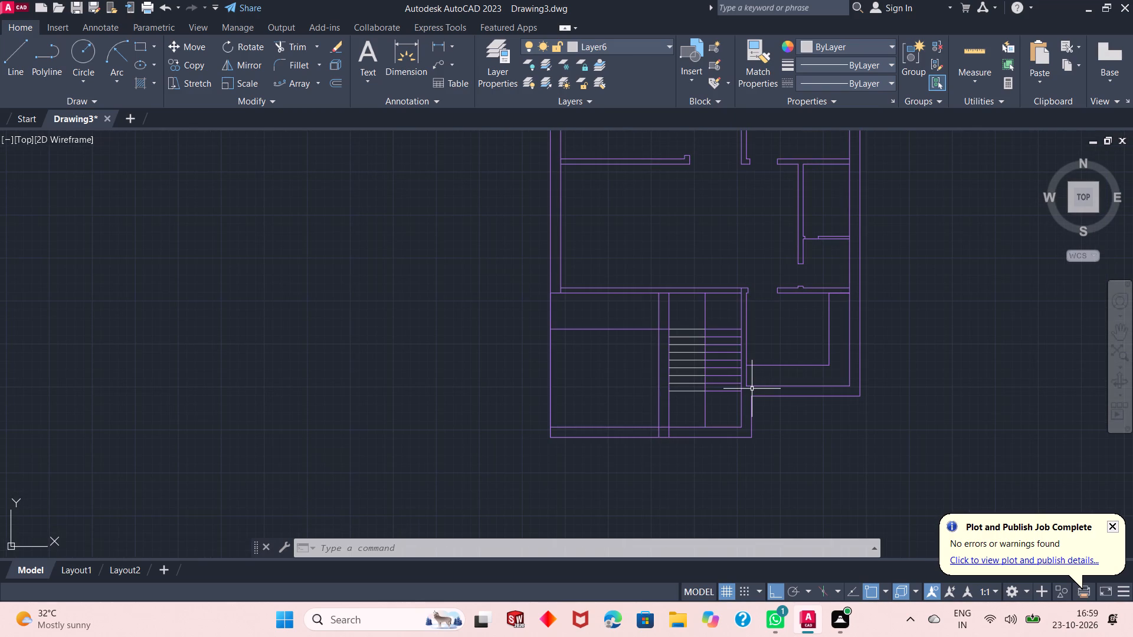
scroll(692, 420, "up", 1)
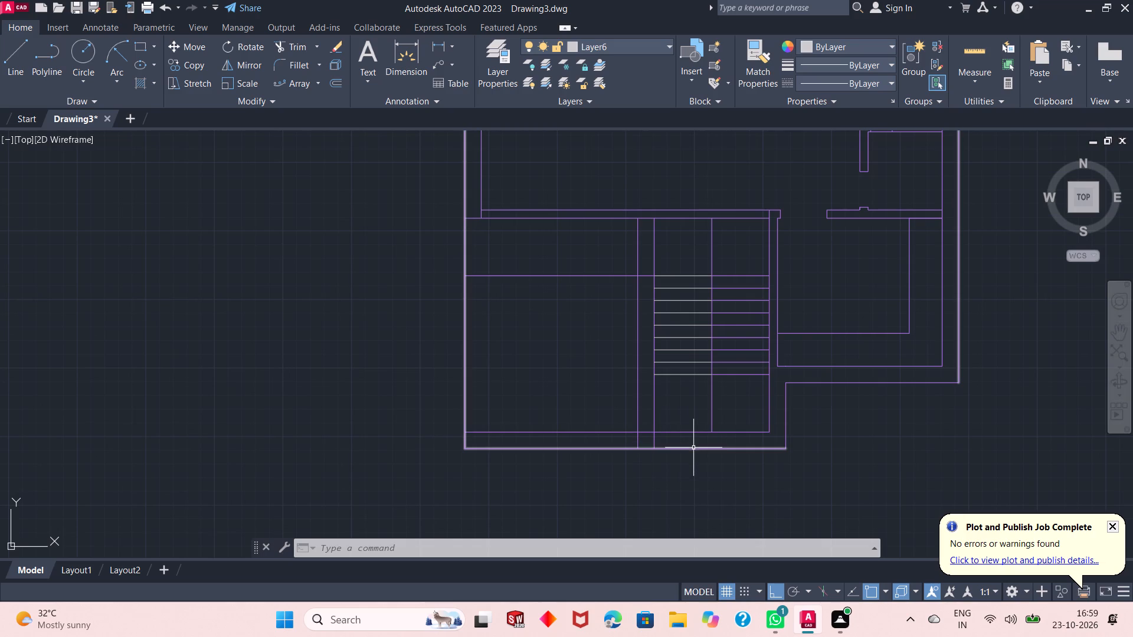
left_click(293, 47)
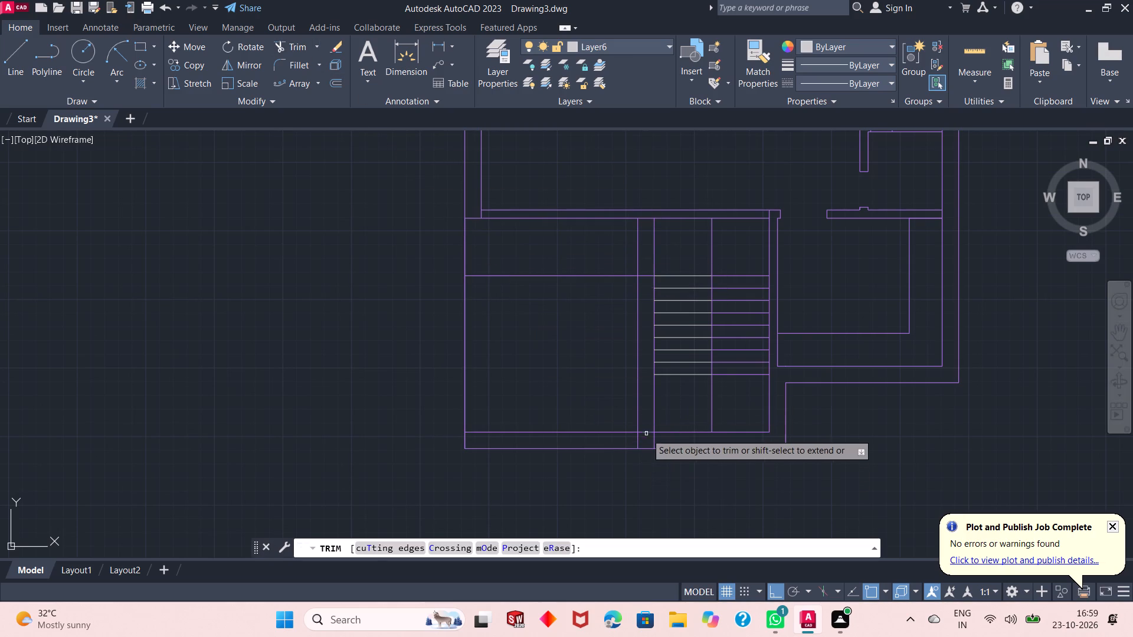
left_click_drag(647, 416, 663, 439)
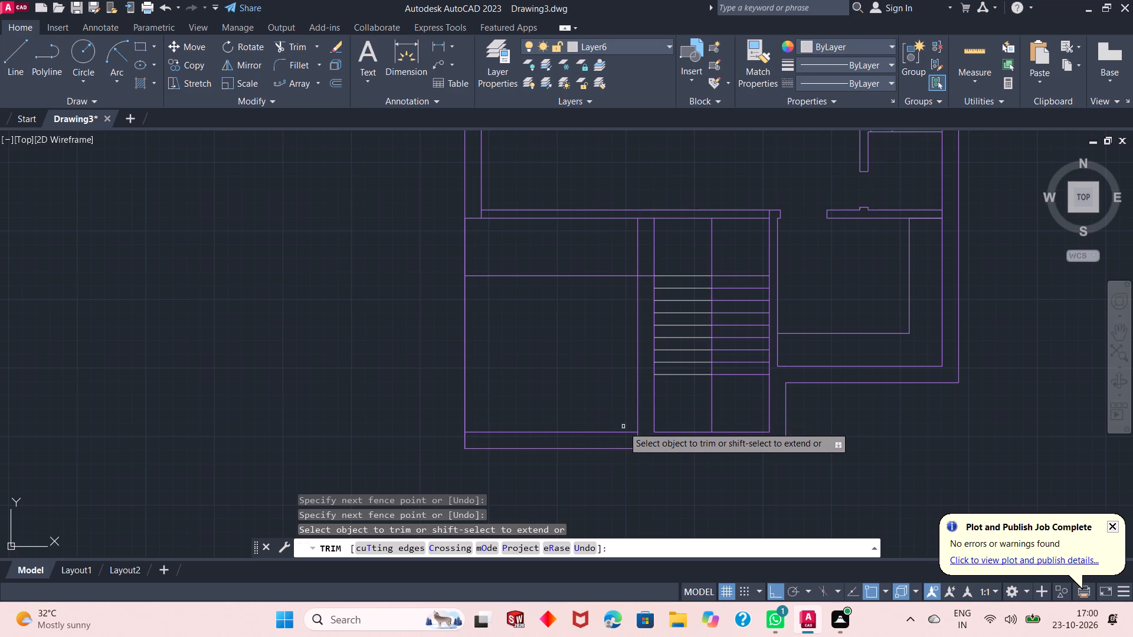
Trim the partition and middle vertical lines above the top arrayed line, and the horizontal line running left across the room.
left_click_drag(664, 247, 656, 244)
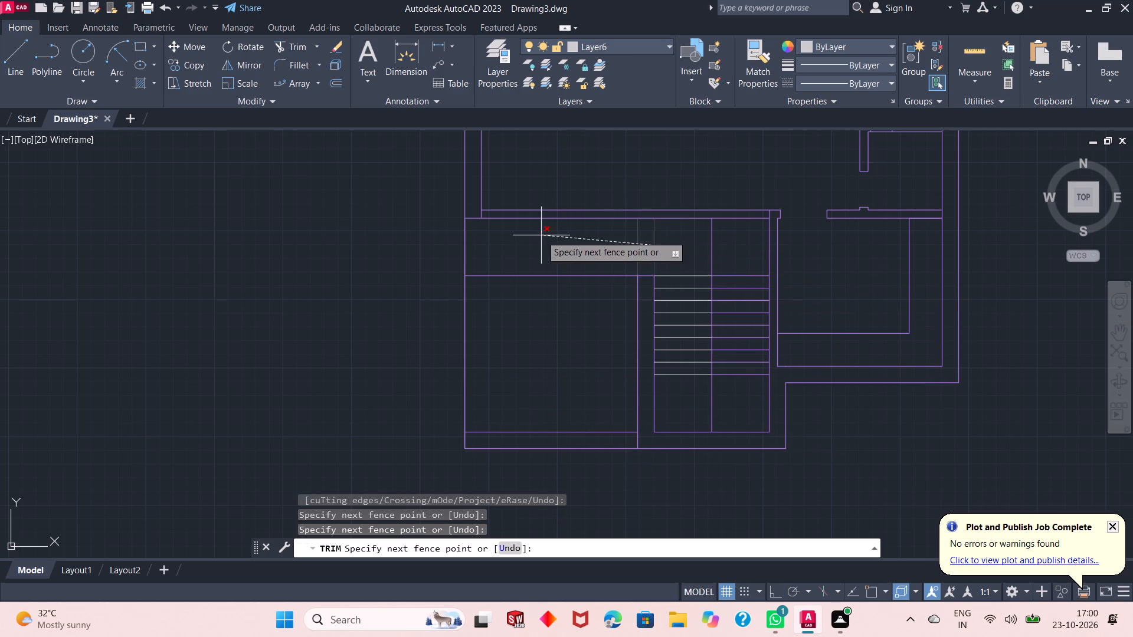
left_click(541, 239)
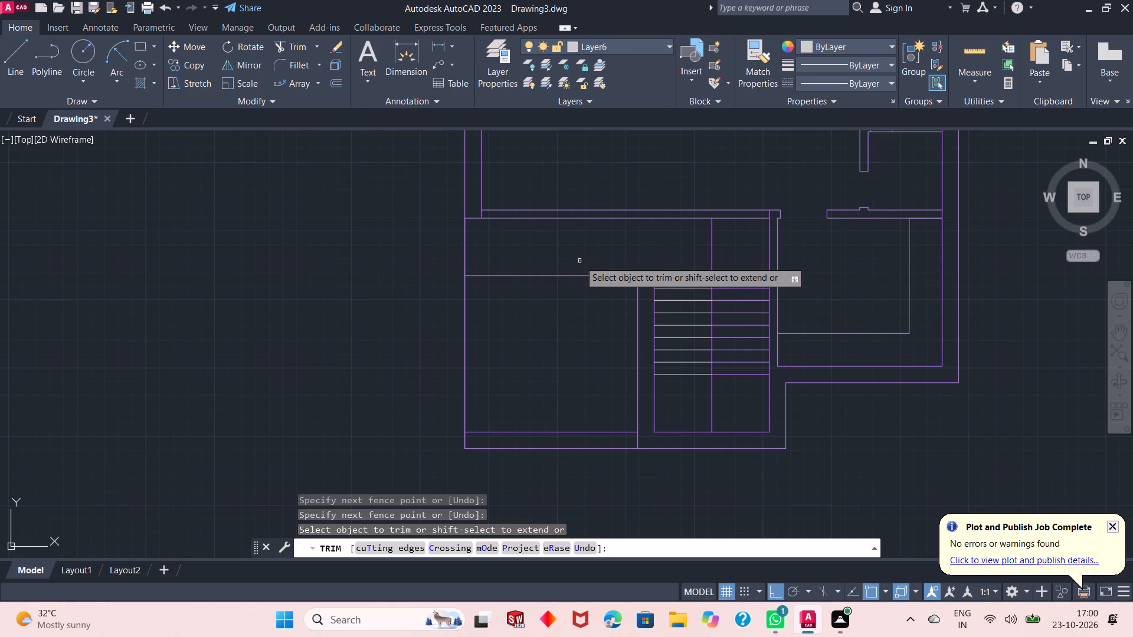
left_click(579, 261)
left_click(572, 312)
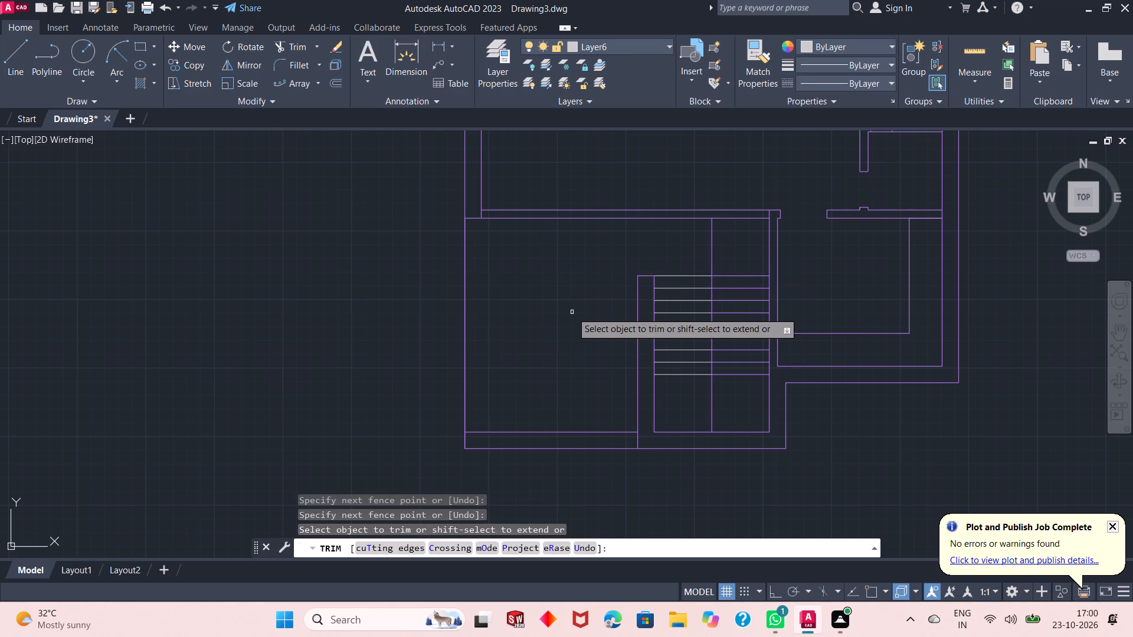
left_click(712, 238)
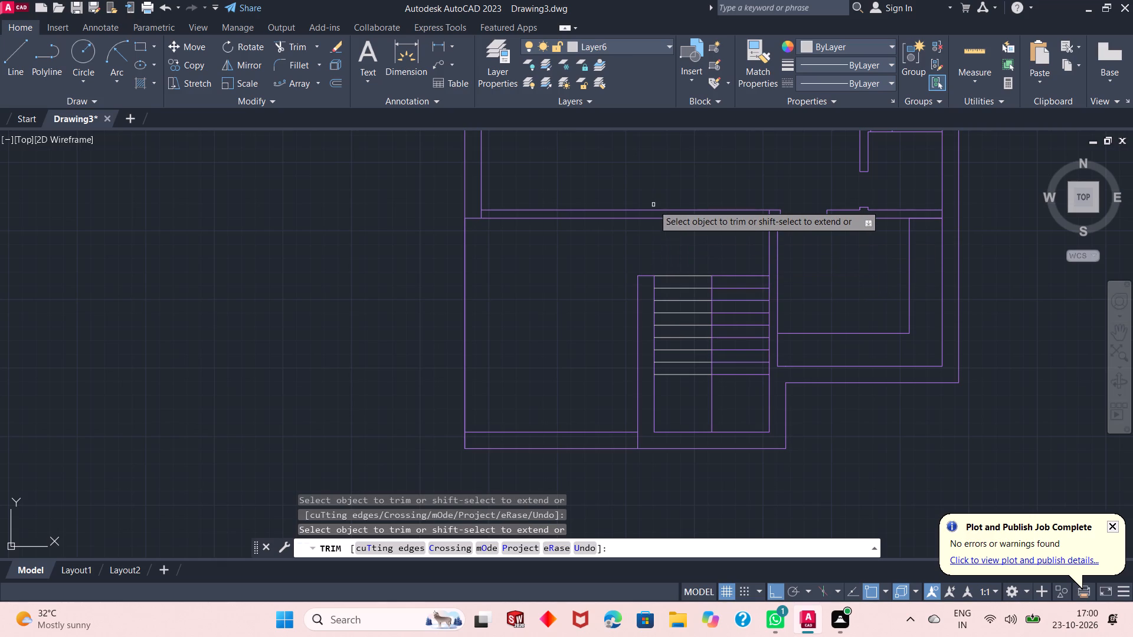
key("Escape")
key("Escape")
key("Escape")
key("Escape")
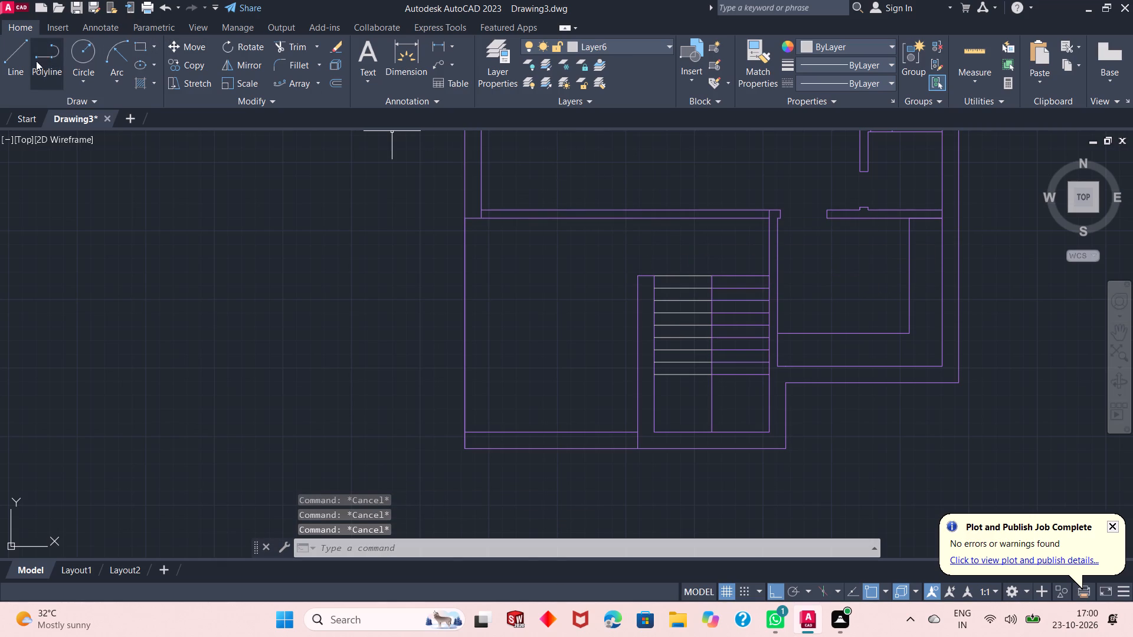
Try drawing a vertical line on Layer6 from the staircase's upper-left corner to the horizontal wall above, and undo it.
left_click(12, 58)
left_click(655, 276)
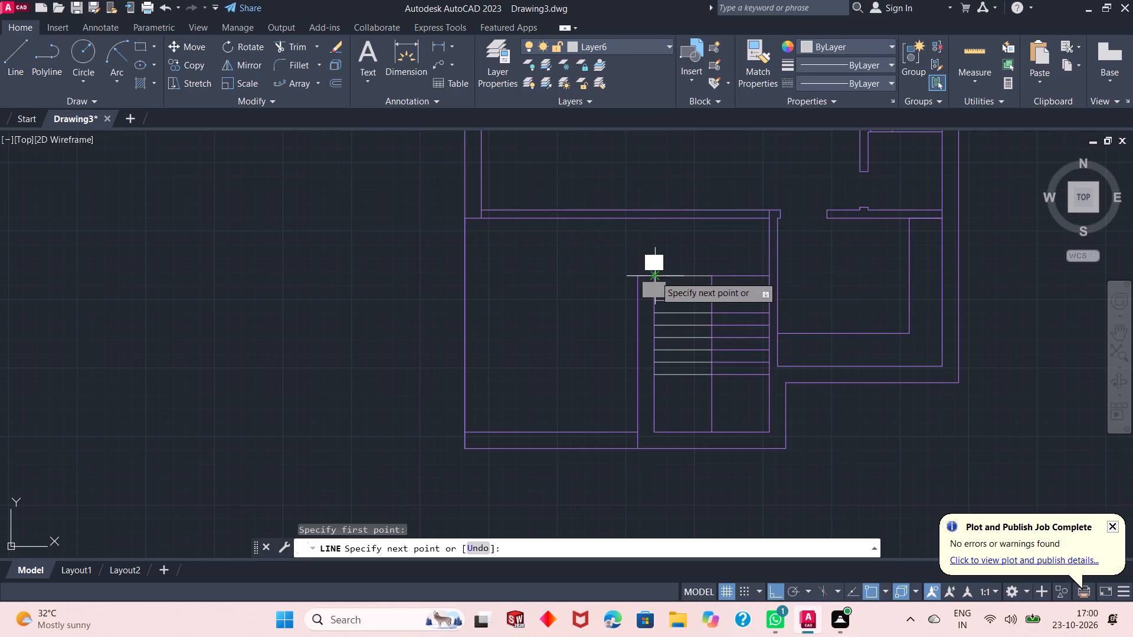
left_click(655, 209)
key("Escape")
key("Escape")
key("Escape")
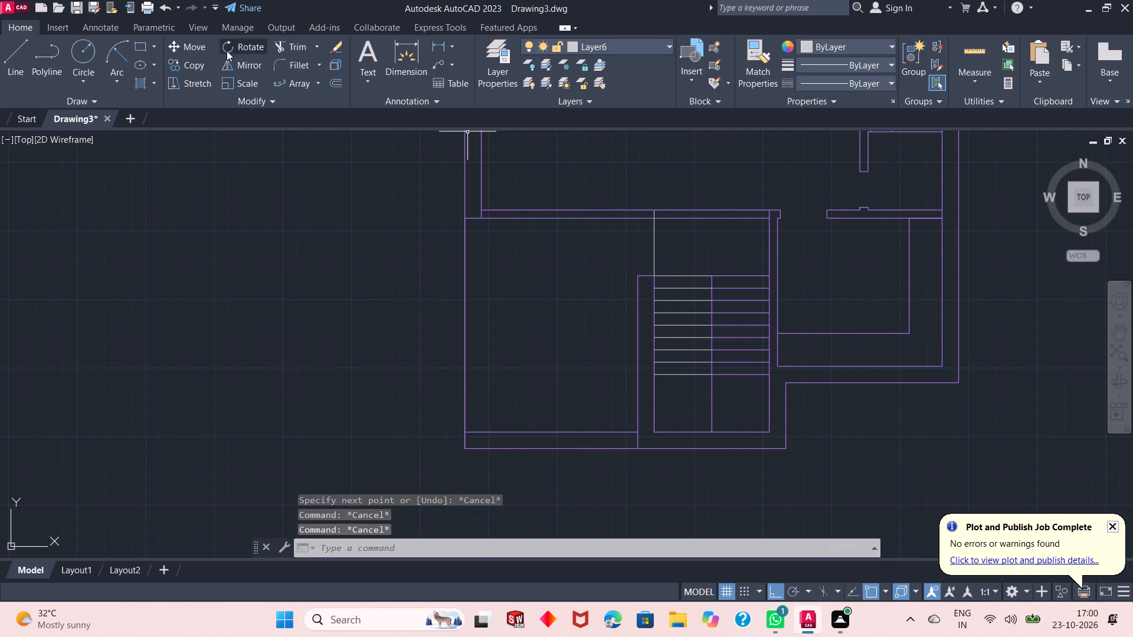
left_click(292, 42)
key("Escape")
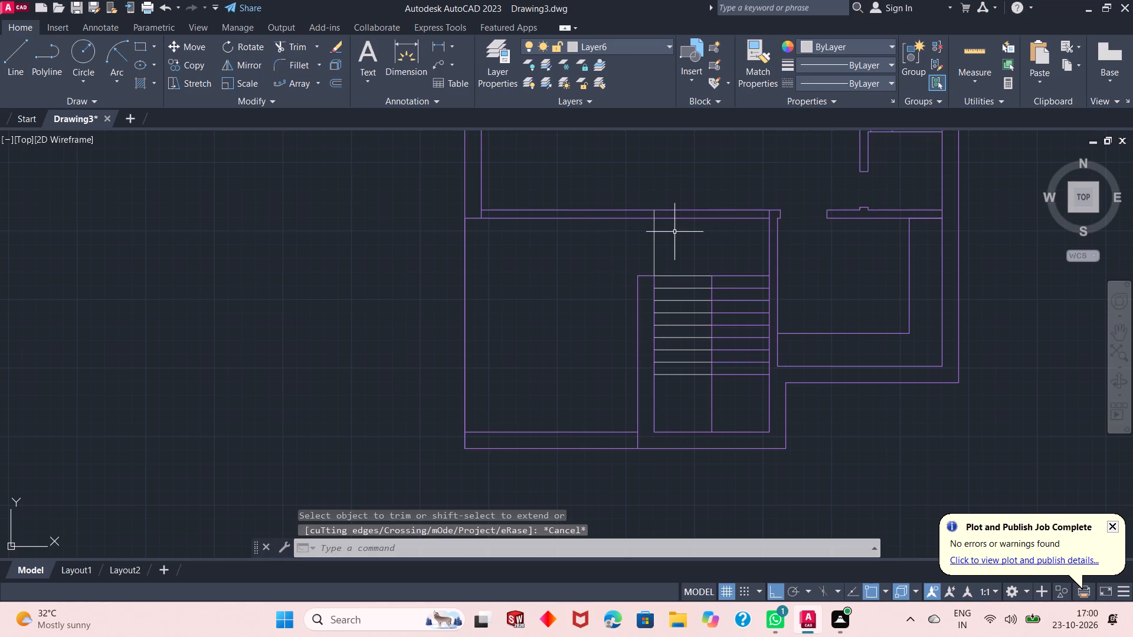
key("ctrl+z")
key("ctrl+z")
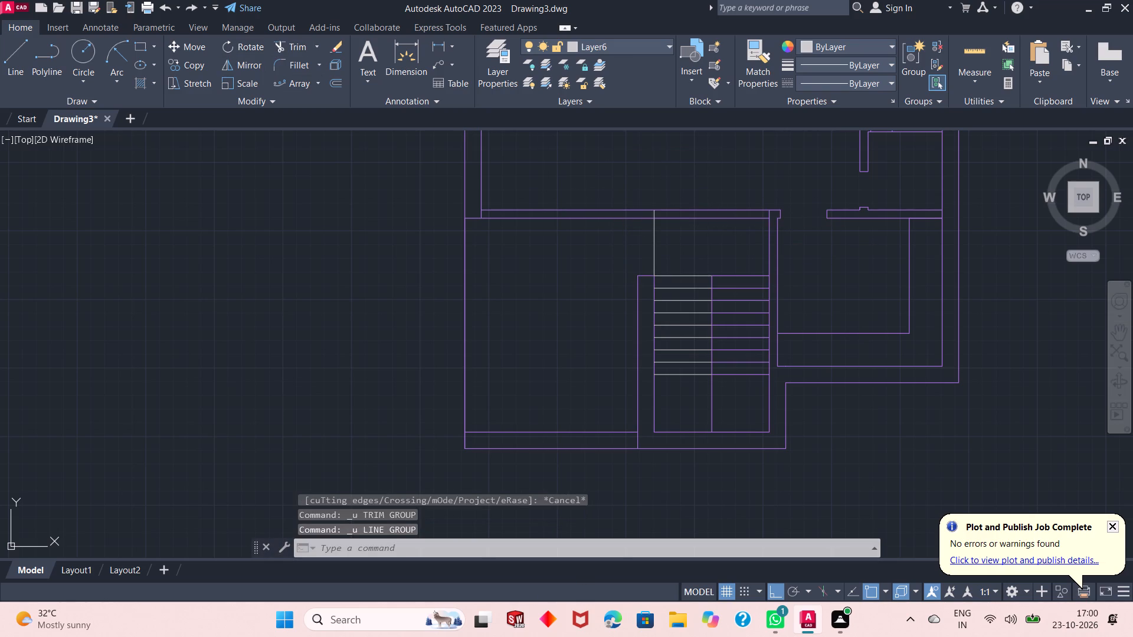
On Layer1, draw a vertical line from the staircase's upper-left corner up across the horizontal wall above.
key("Escape")
left_click(636, 50)
left_click(624, 81)
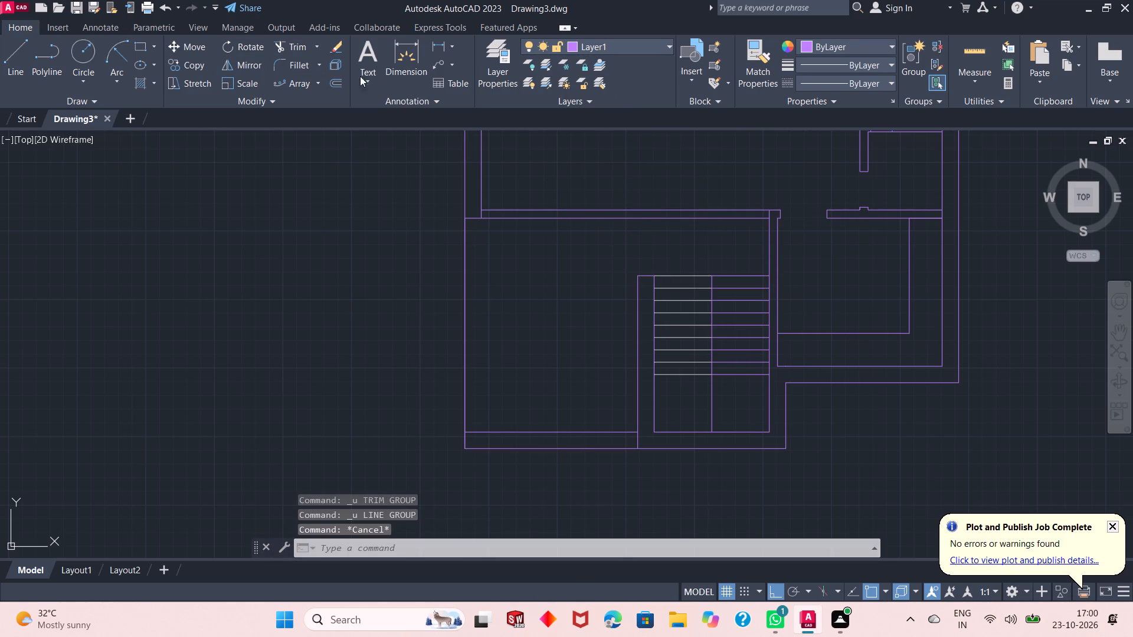
left_click(11, 60)
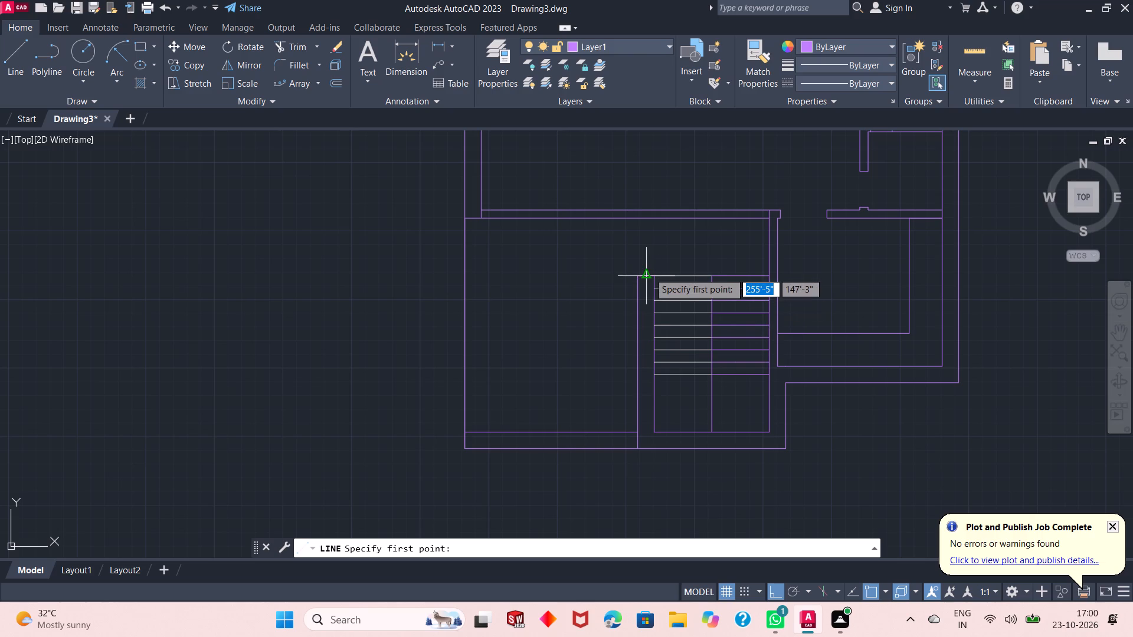
left_click(659, 271)
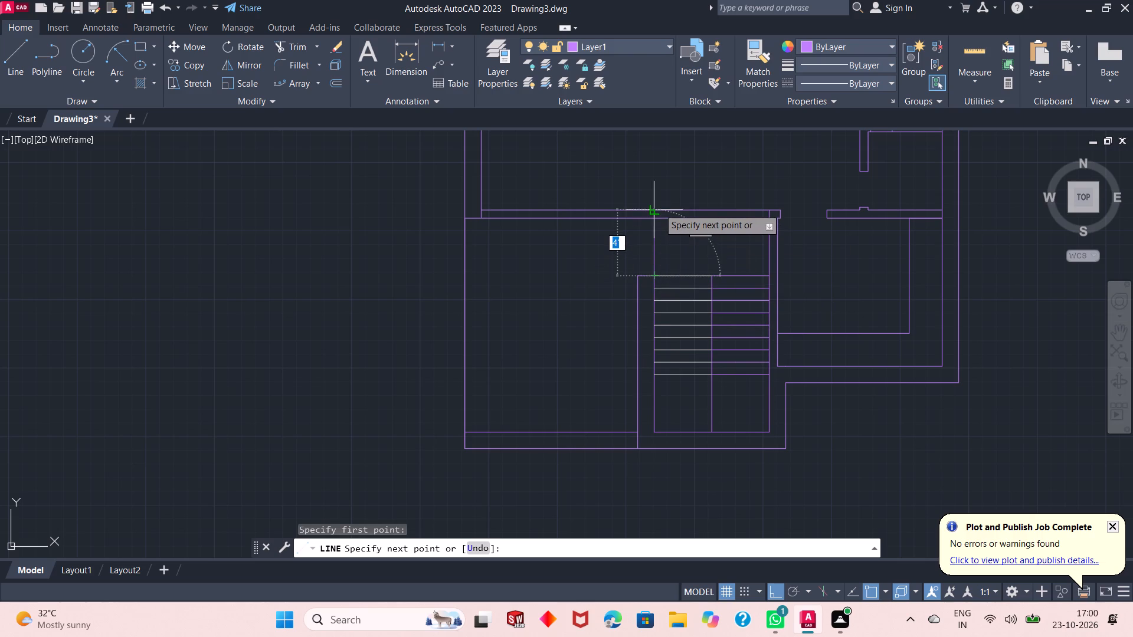
left_click(658, 208)
key("Escape")
key("Escape")
Trim the new vertical line below the wall and both wall lines between it and the stair's right partition, leaving an opening.
left_click(284, 48)
left_click_drag(673, 248, 631, 247)
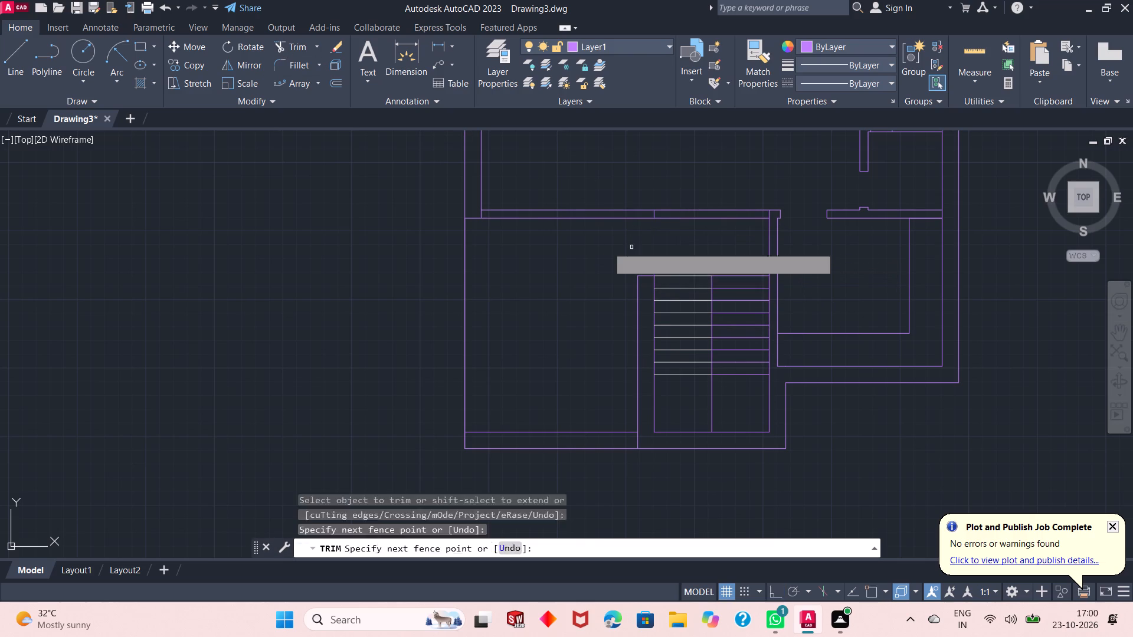
left_click(550, 249)
key("Escape")
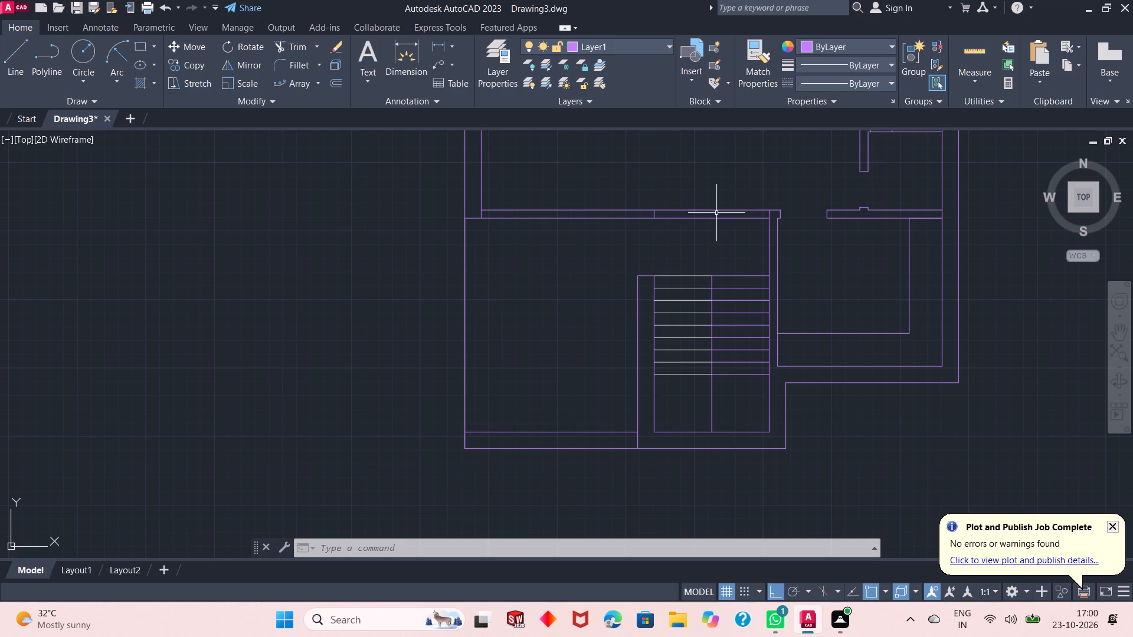
left_click(276, 41)
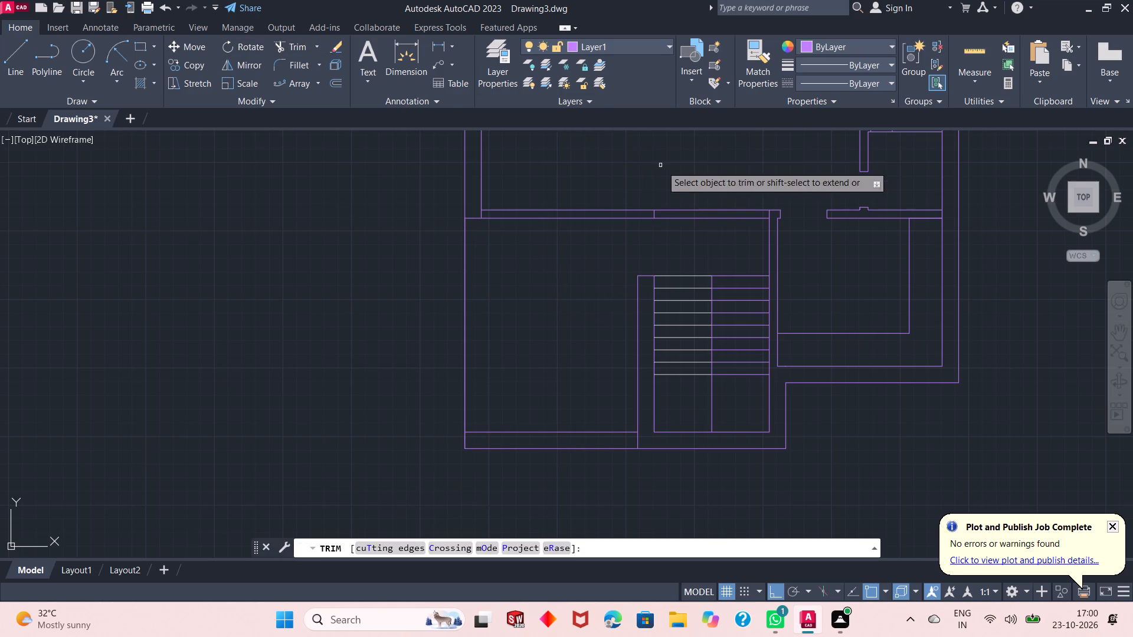
left_click_drag(691, 183, 715, 242)
key("Escape")
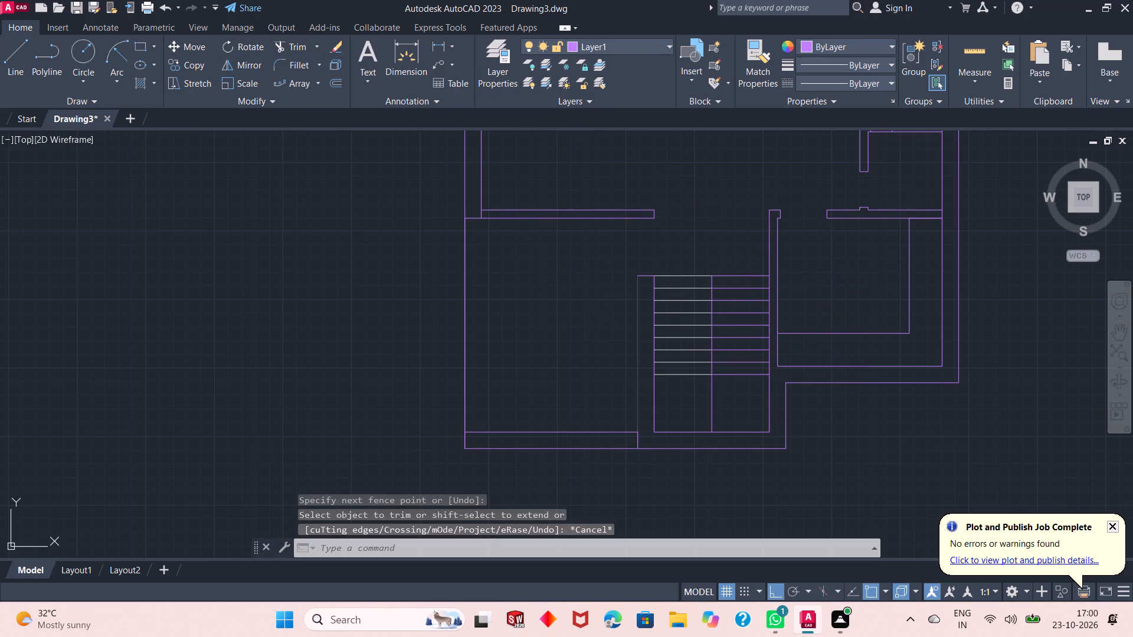
Draw a 1' line left from the stair wall along the inner bottom wall, continuing down to the outer wall line and back.
scroll(646, 334, "down", 1)
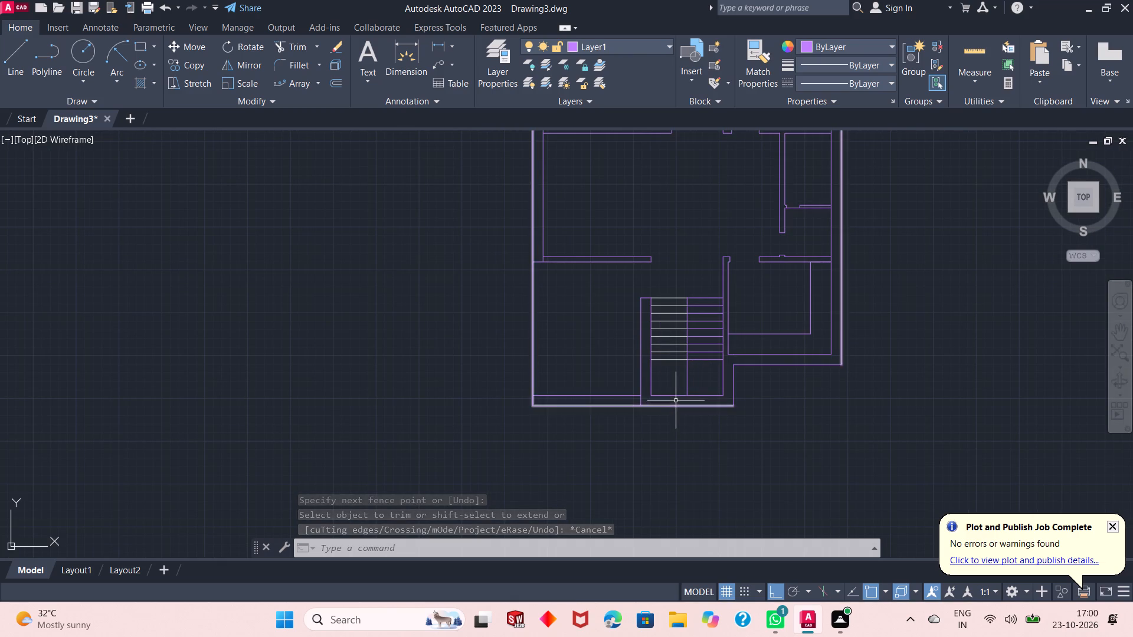
scroll(702, 393, "down", 1)
scroll(664, 352, "up", 1)
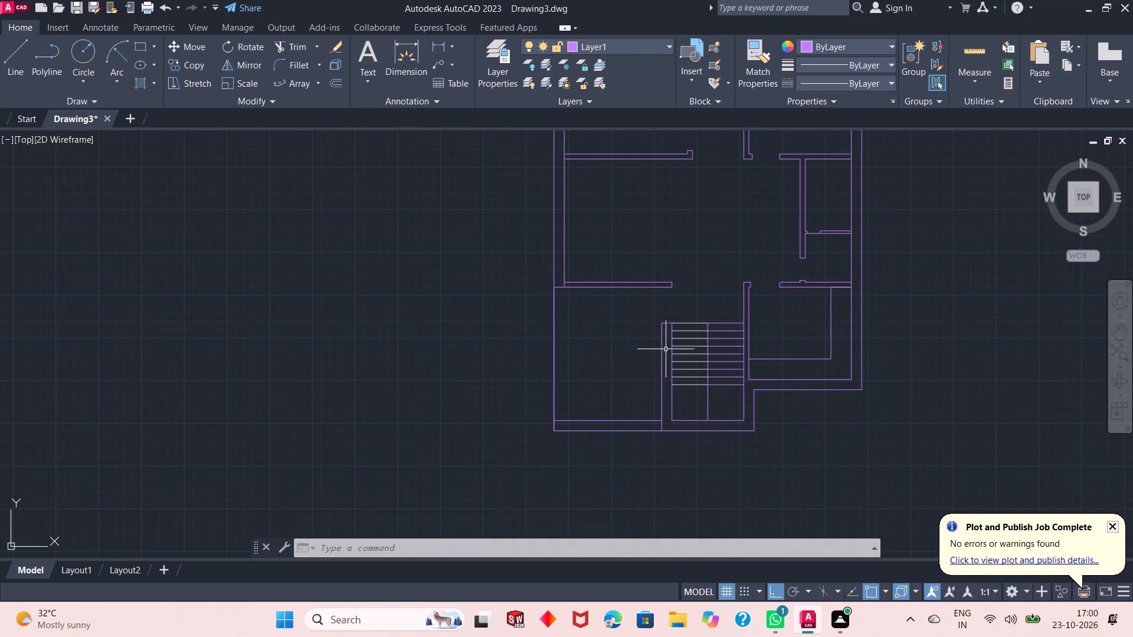
scroll(693, 378, "up", 1)
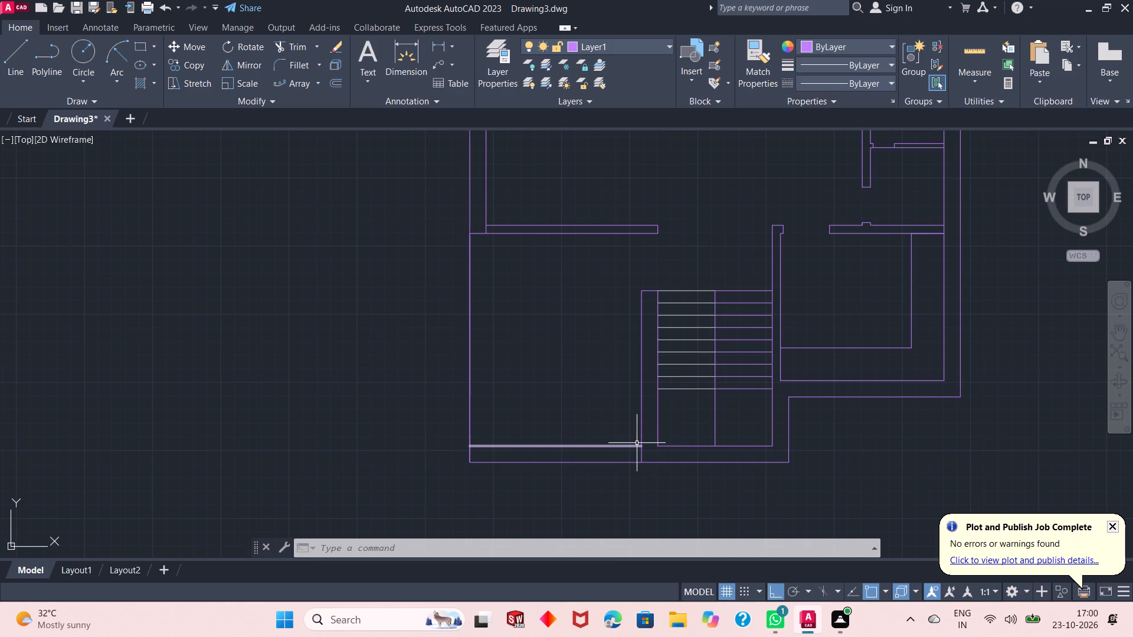
left_click(13, 54)
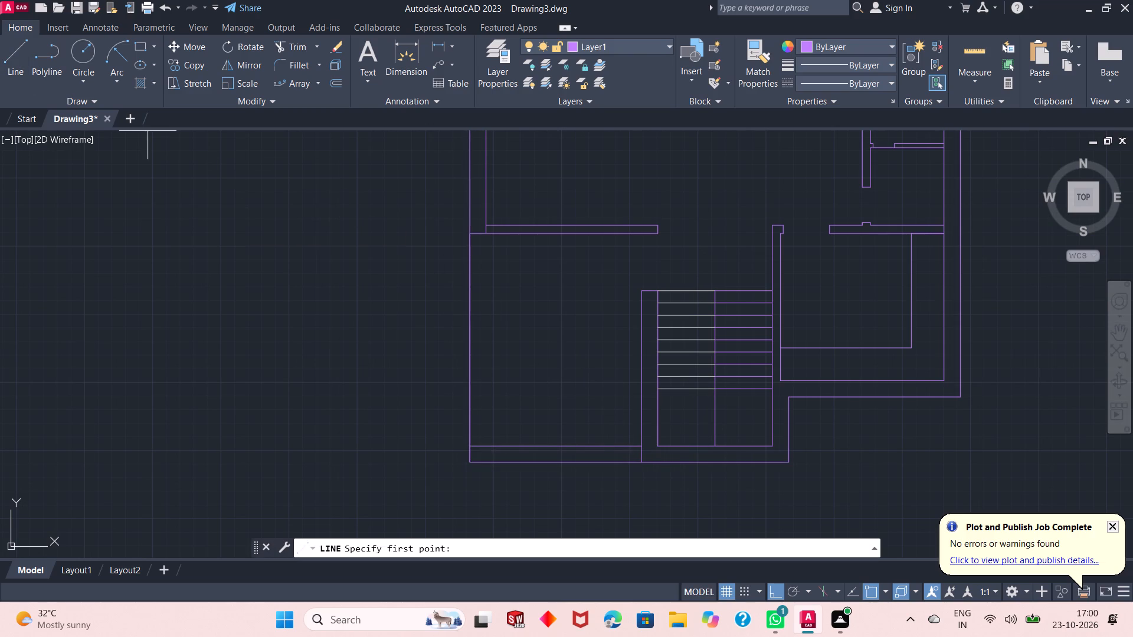
left_click(643, 442)
type("1'")
key("Return")
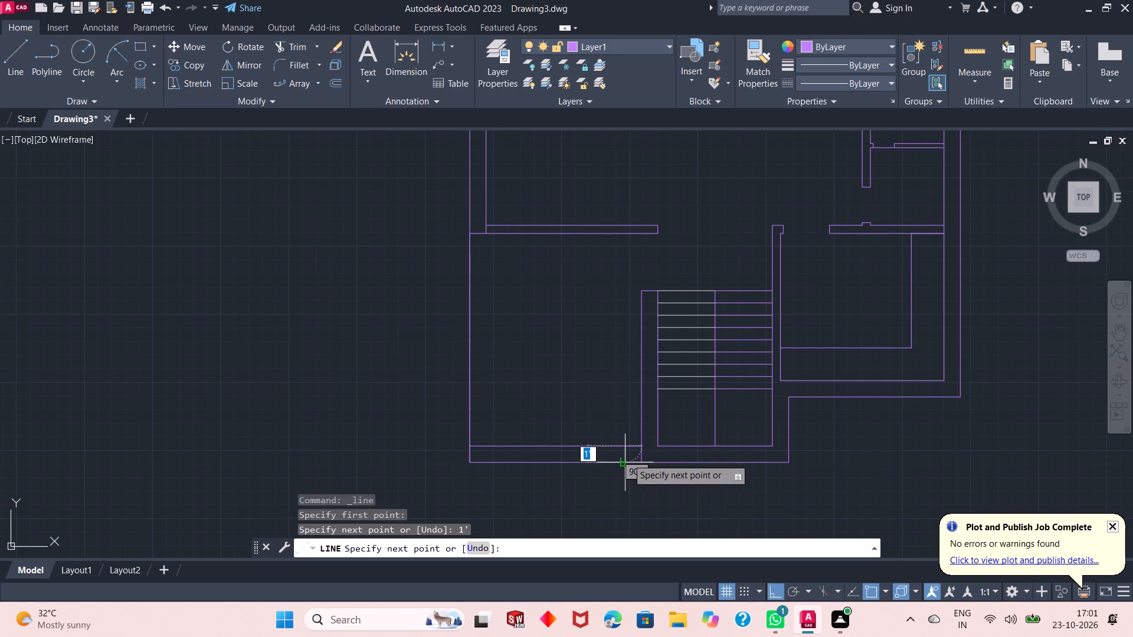
left_click(627, 458)
left_click(640, 464)
right_click(596, 381)
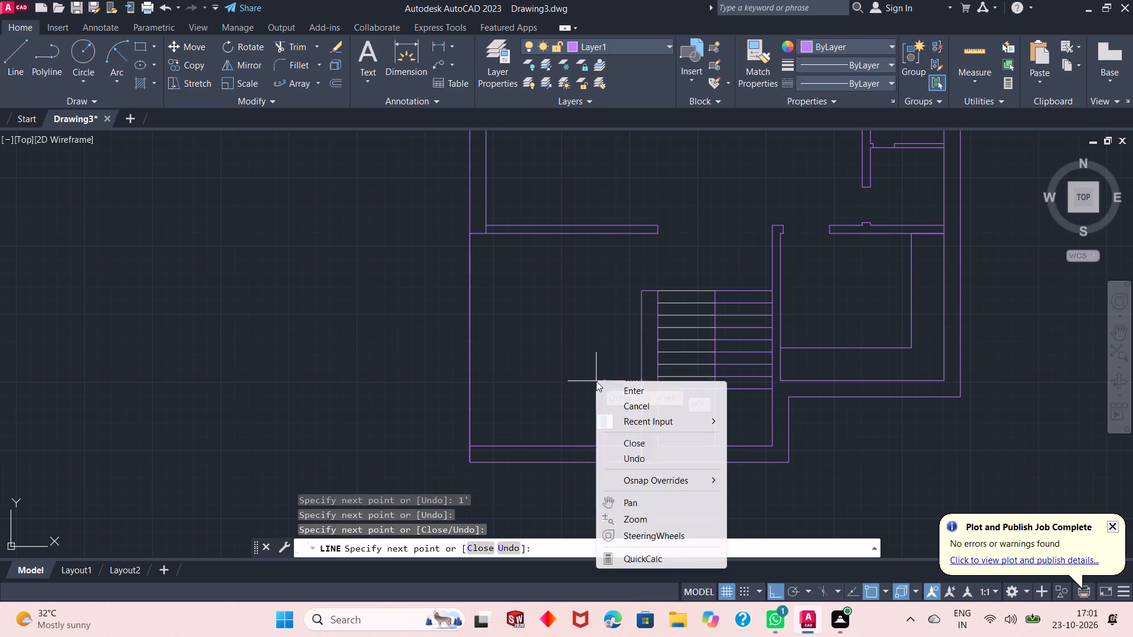
left_click(601, 383)
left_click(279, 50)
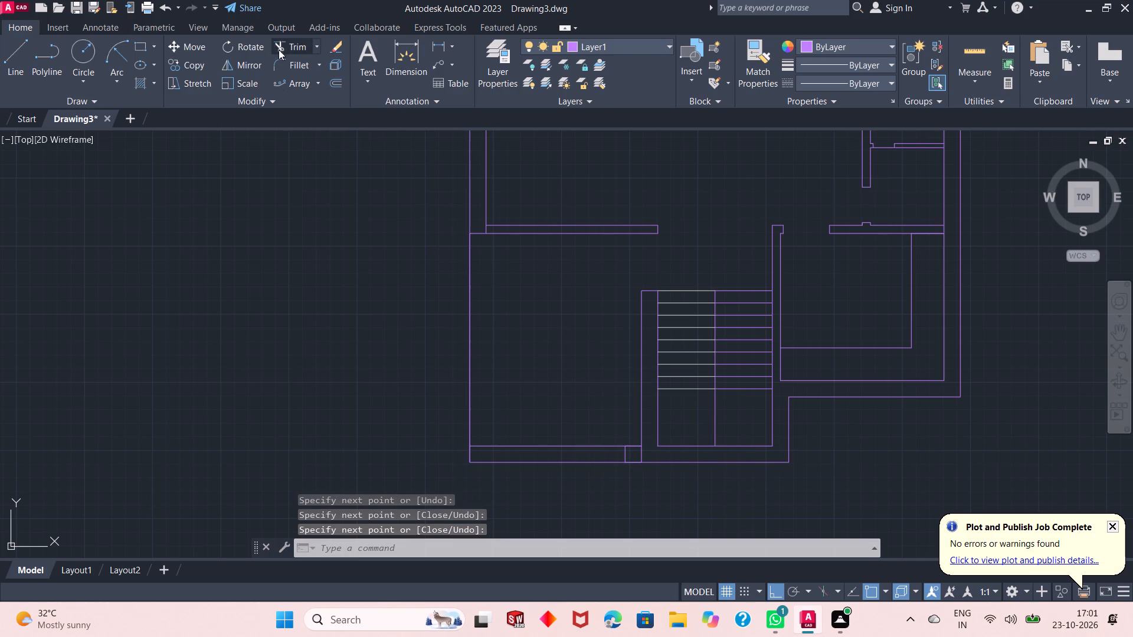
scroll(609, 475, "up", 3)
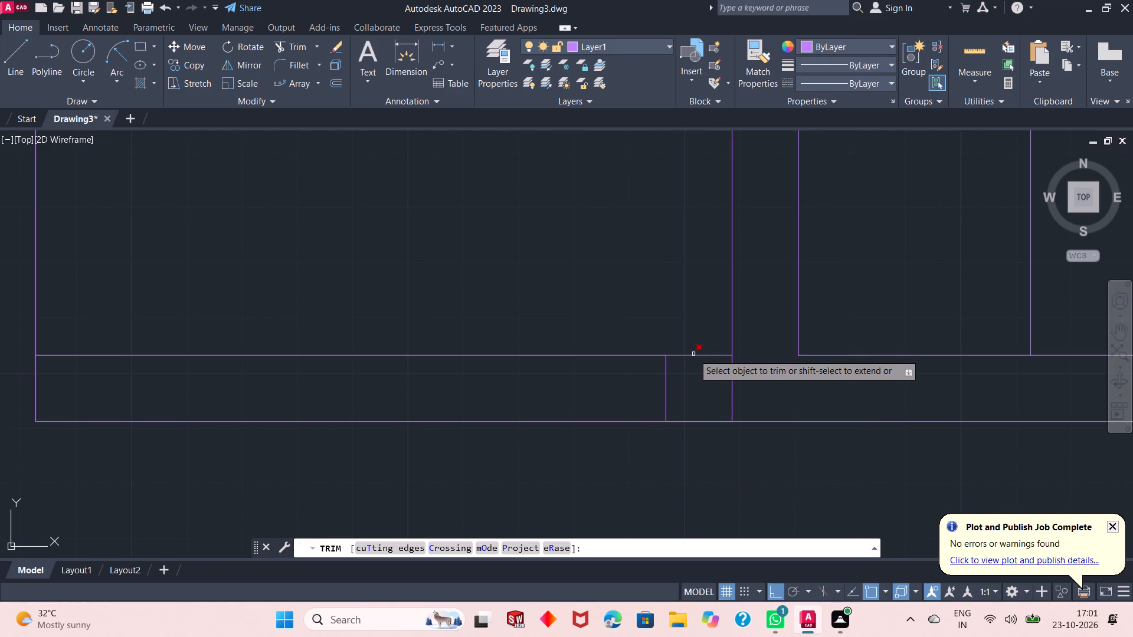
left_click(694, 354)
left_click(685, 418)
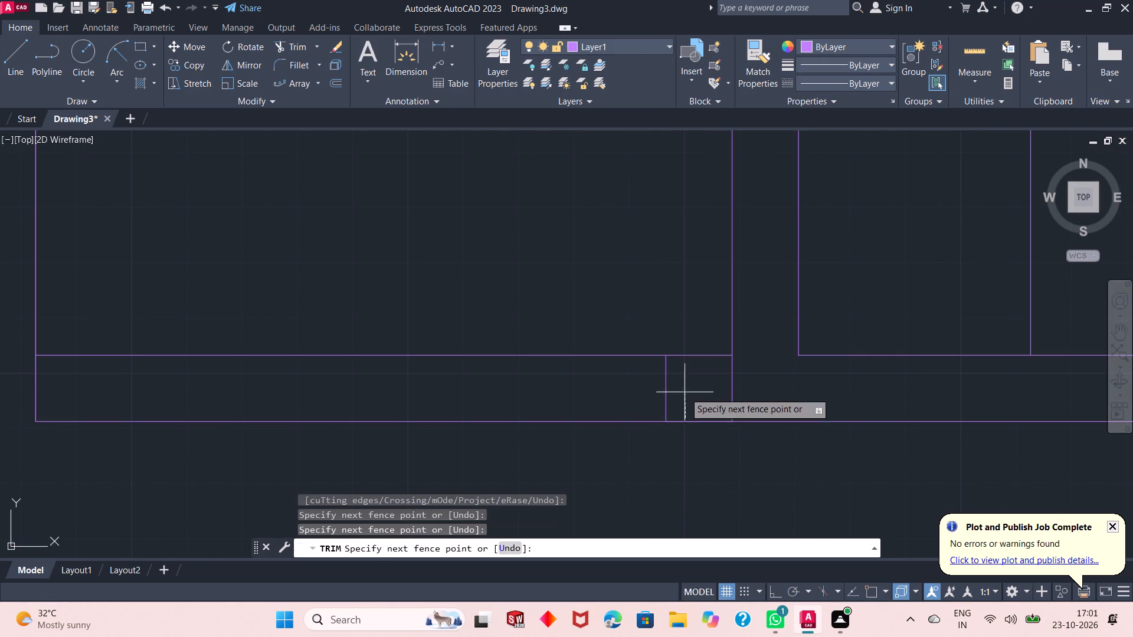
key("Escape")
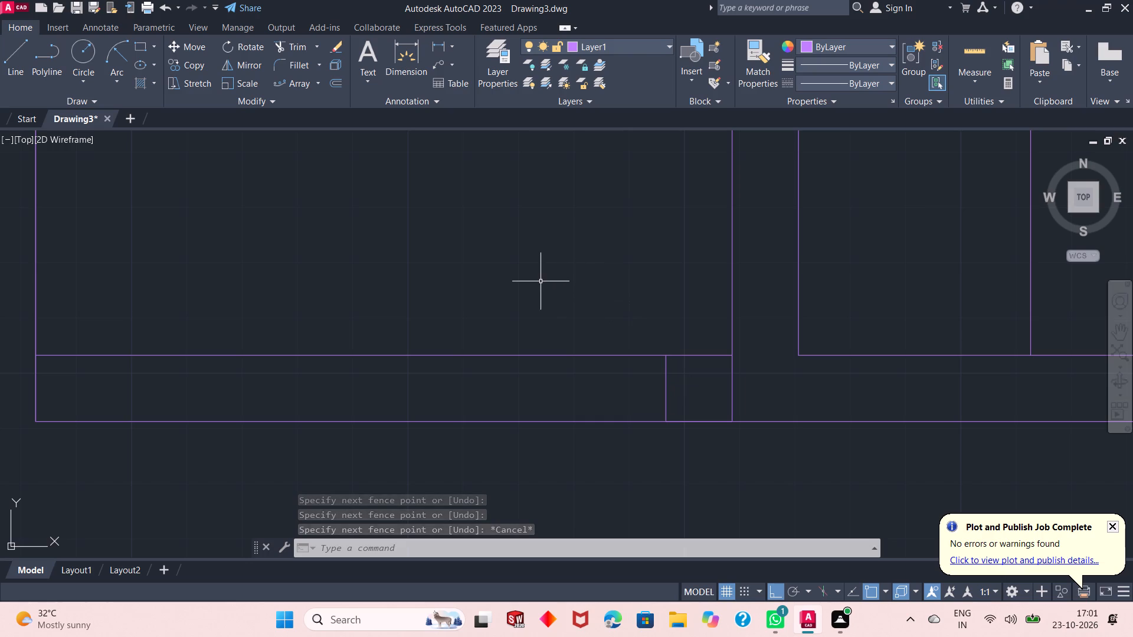
Offset the short vertical line across the bottom wall about 2' to the left, using a through point.
left_click(338, 83)
right_click(432, 231)
left_click(444, 240)
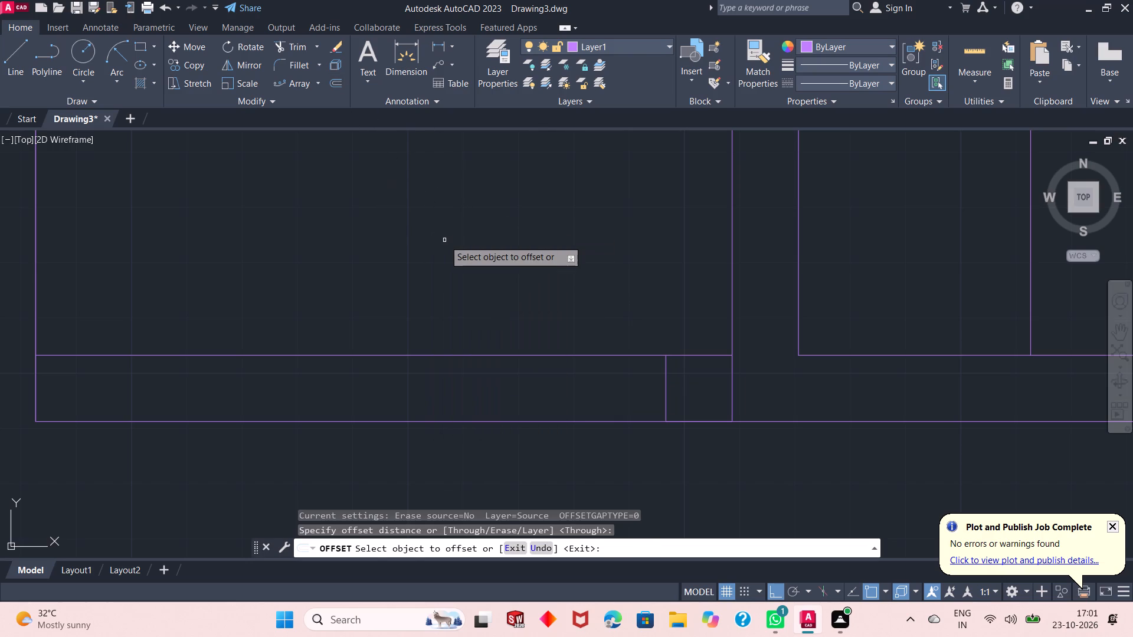
left_click(667, 405)
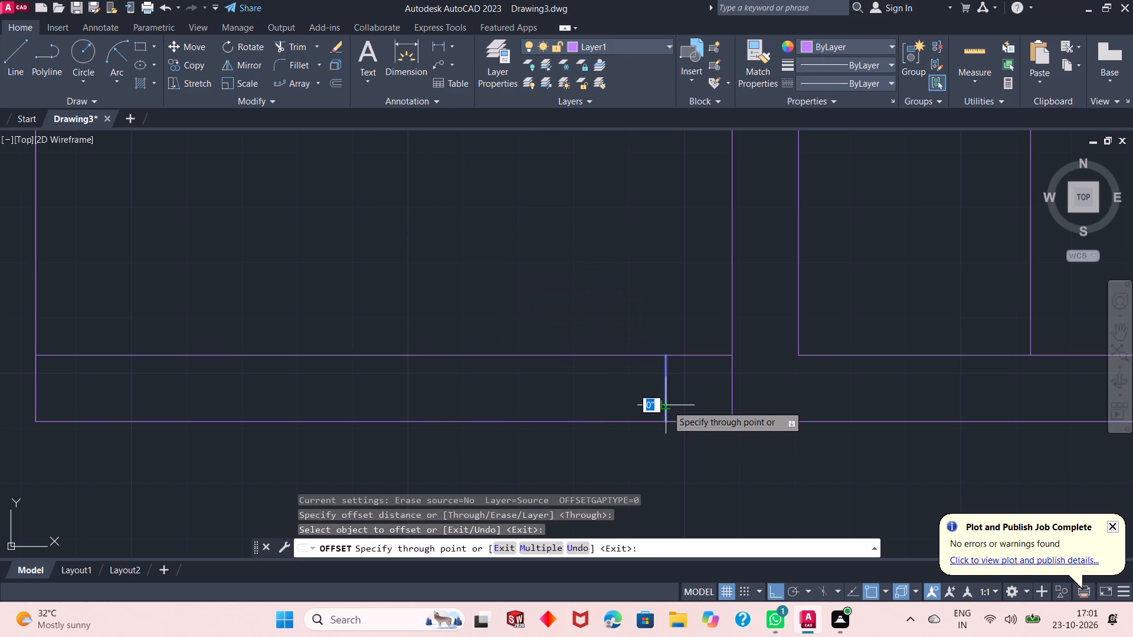
left_click(531, 414)
right_click(520, 293)
left_click(533, 300)
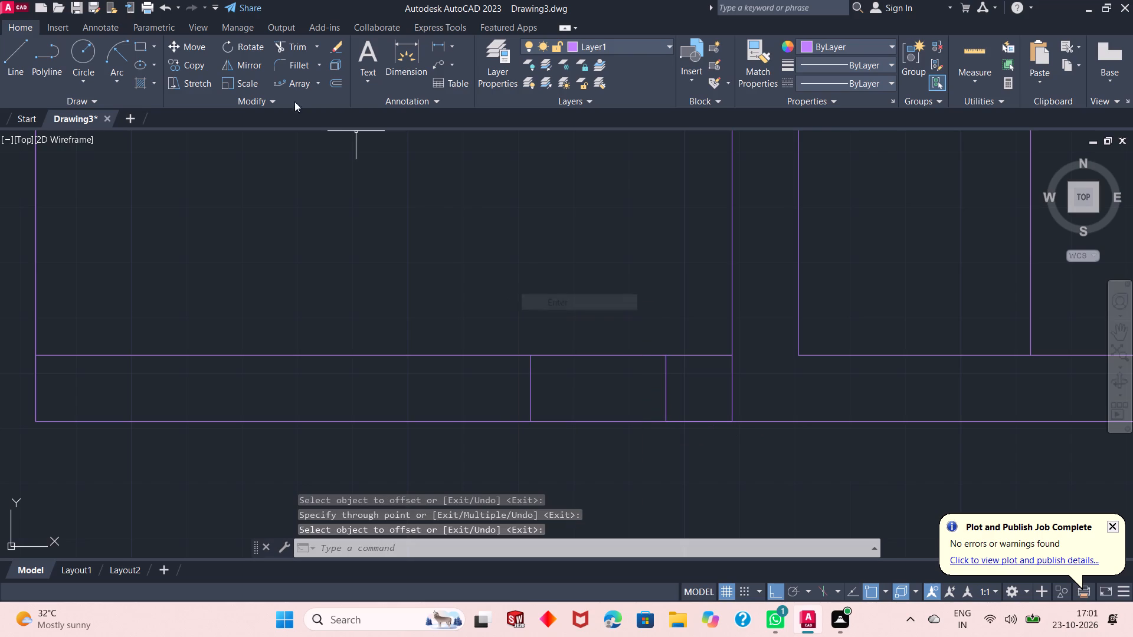
Trim both bottom-wall lines between the two short vertical lines to form a door opening.
left_click(278, 46)
left_click_drag(635, 310, 649, 440)
right_click(547, 281)
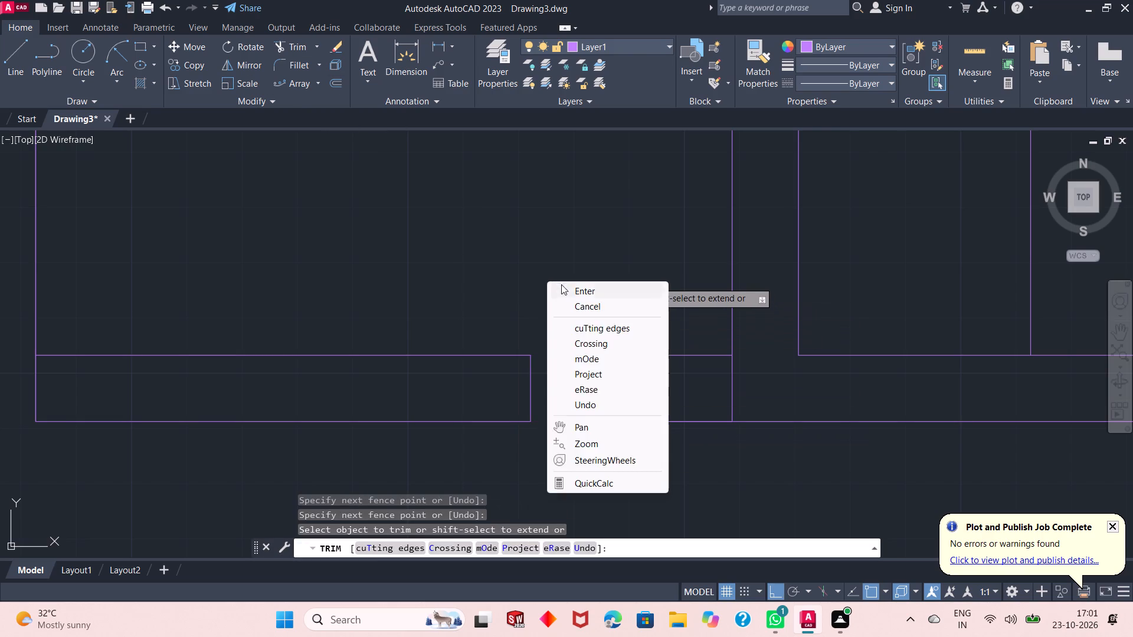
left_click(567, 288)
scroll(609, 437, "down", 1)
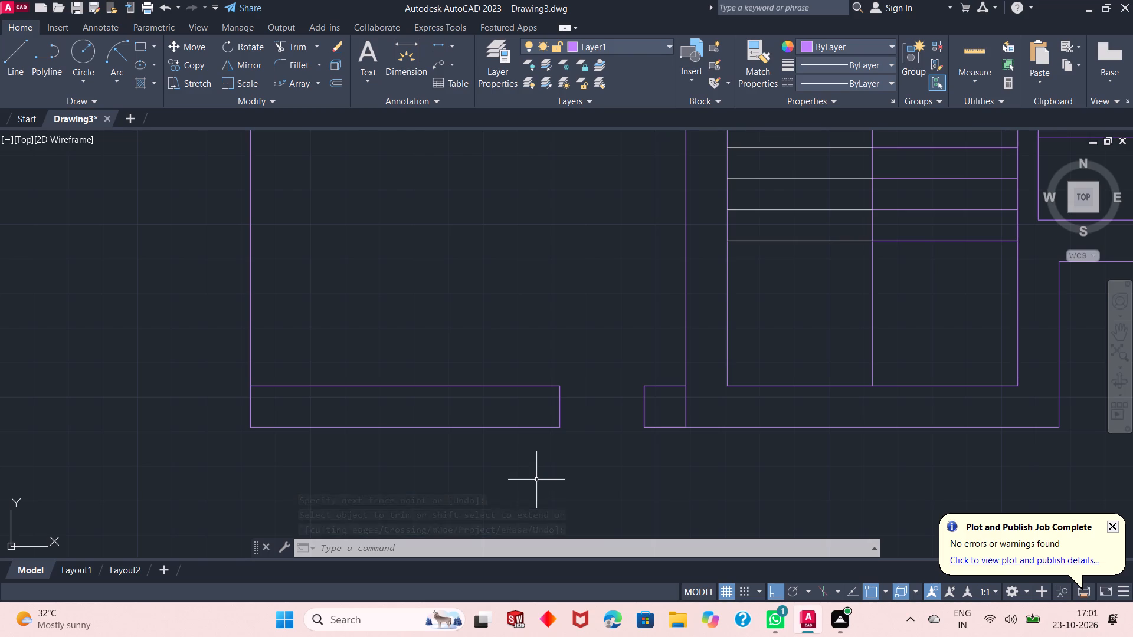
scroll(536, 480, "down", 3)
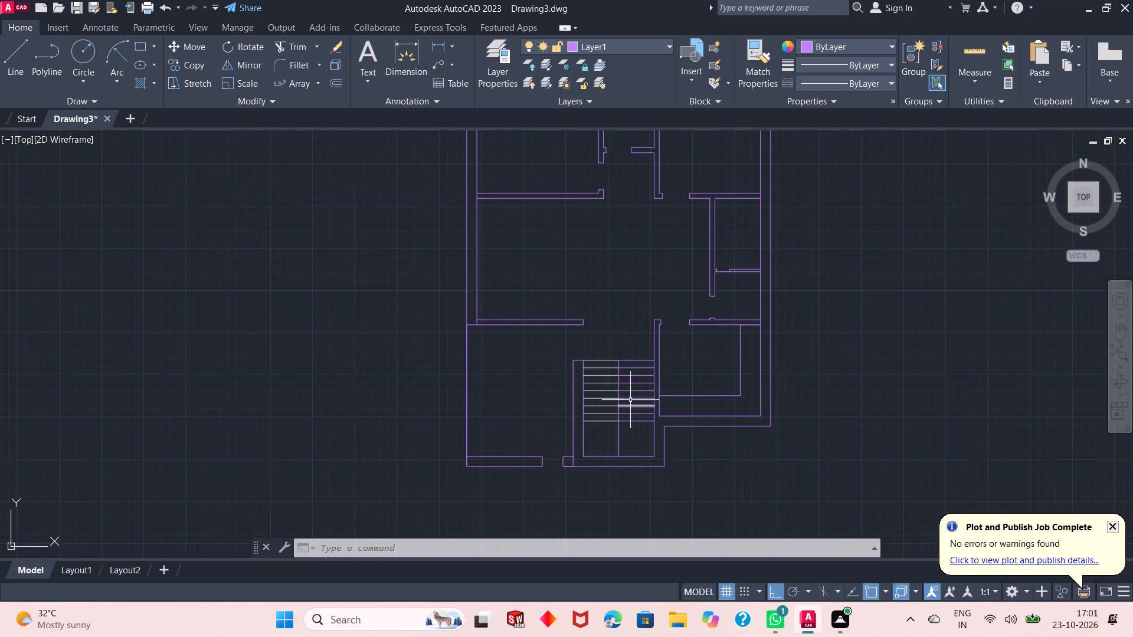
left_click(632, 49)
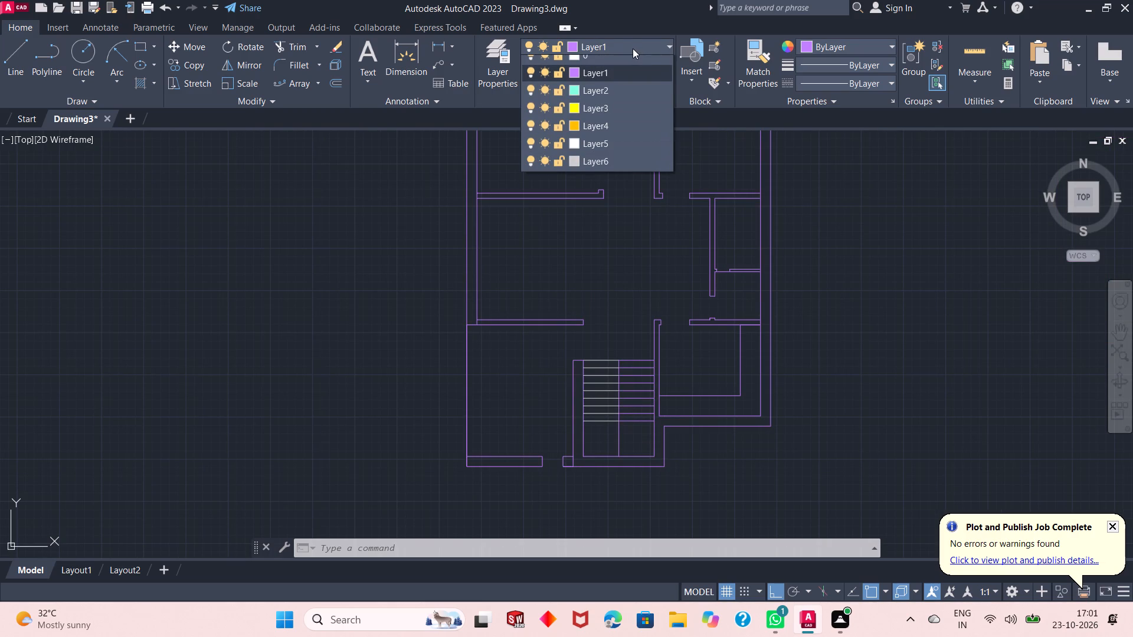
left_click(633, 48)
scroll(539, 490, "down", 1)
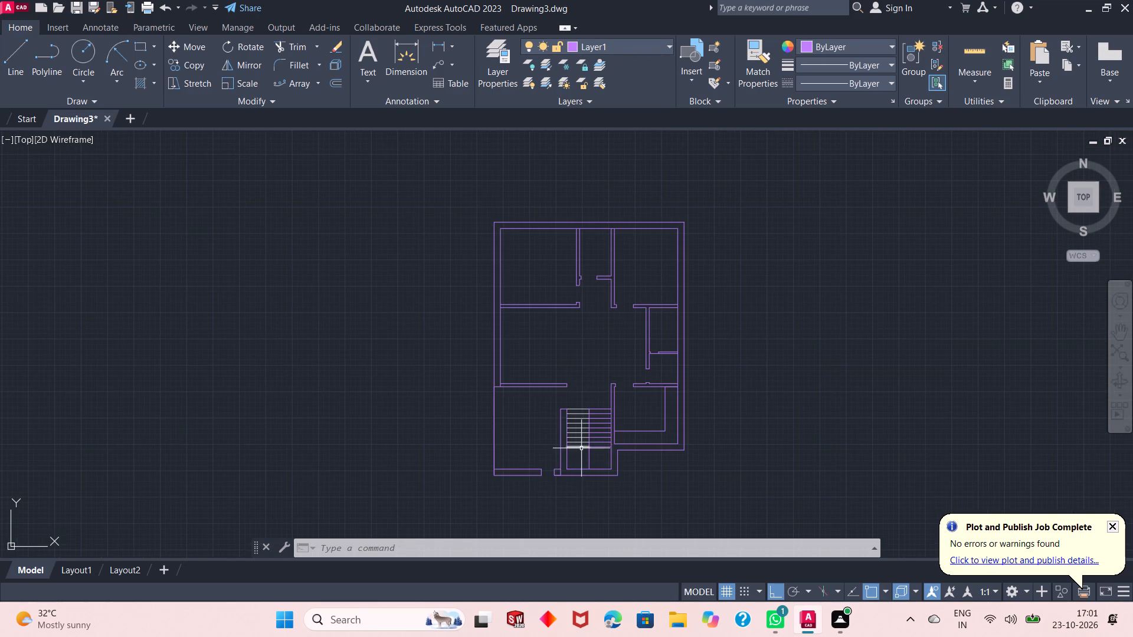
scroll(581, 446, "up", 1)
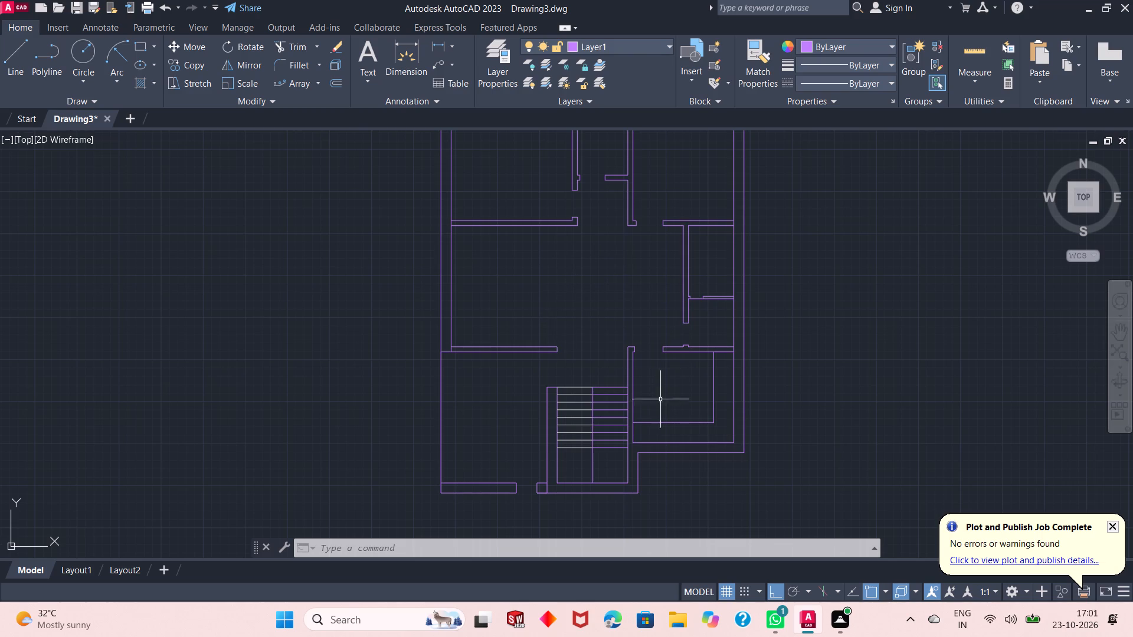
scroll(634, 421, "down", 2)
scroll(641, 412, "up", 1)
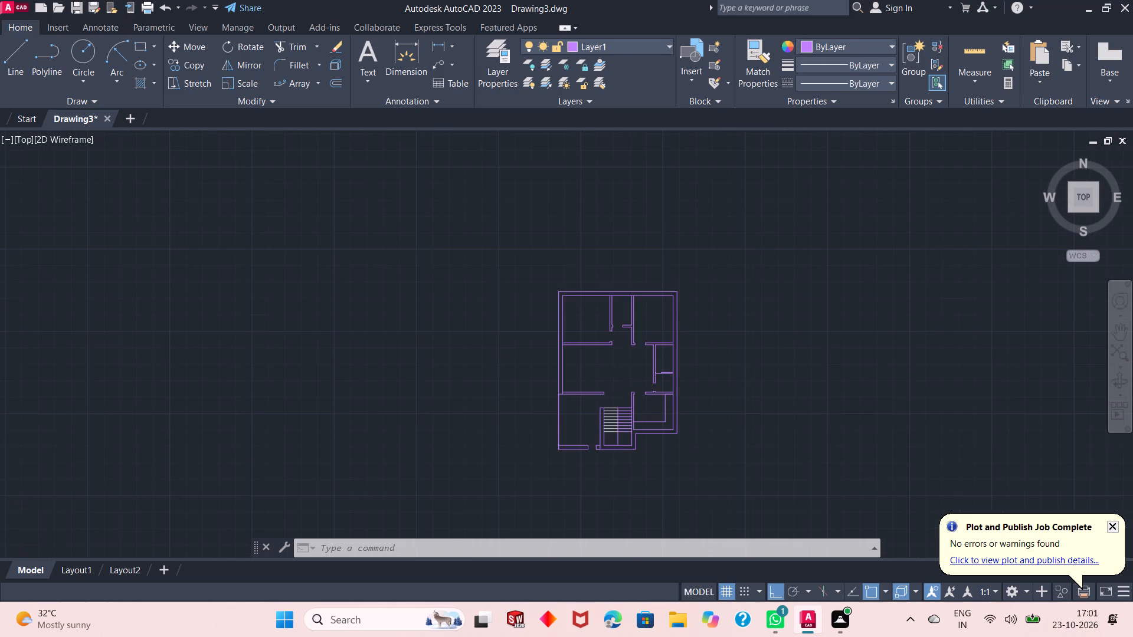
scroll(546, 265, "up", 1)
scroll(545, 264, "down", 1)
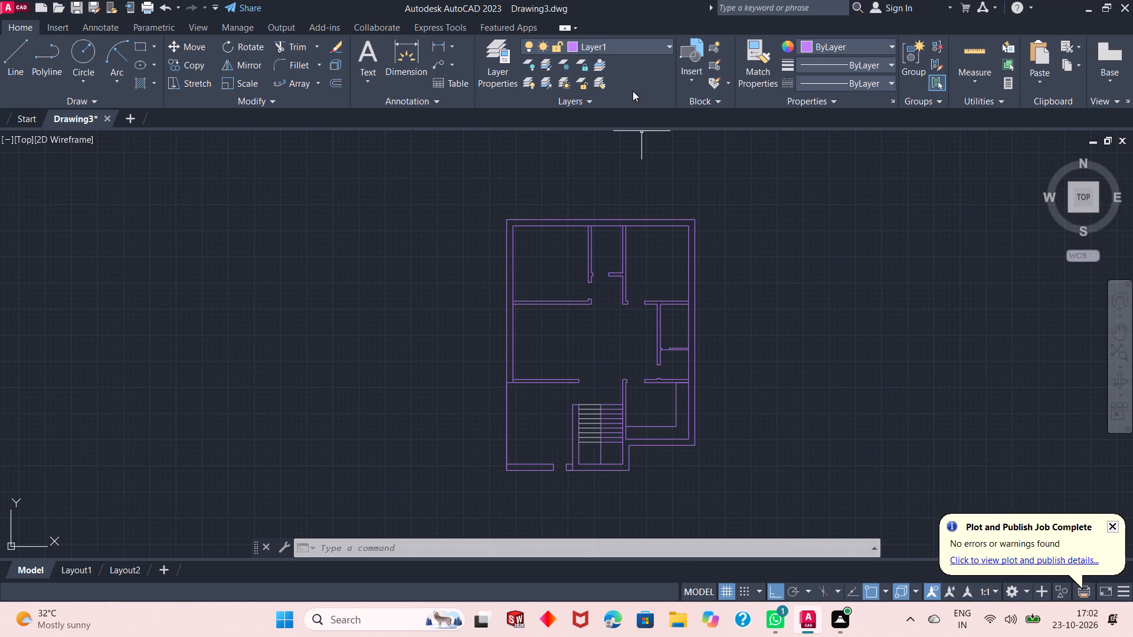
Make Layer5 current and draw a dashed line along the outer wall face across the bottom-wall door opening.
left_click(644, 49)
left_click(614, 149)
left_click(20, 72)
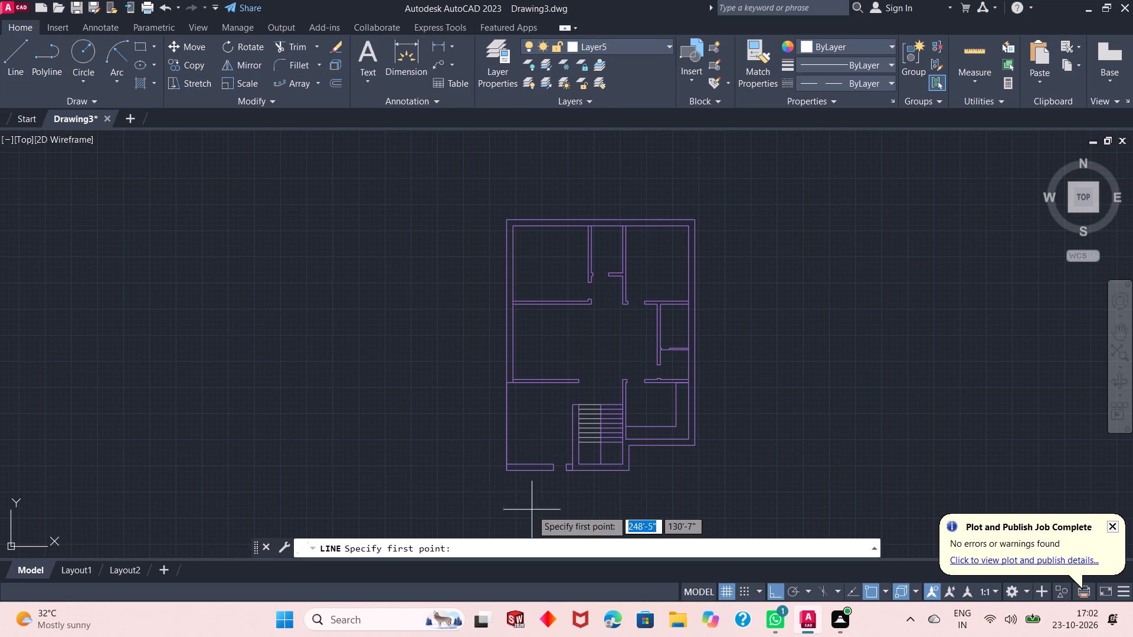
scroll(566, 481, "up", 4)
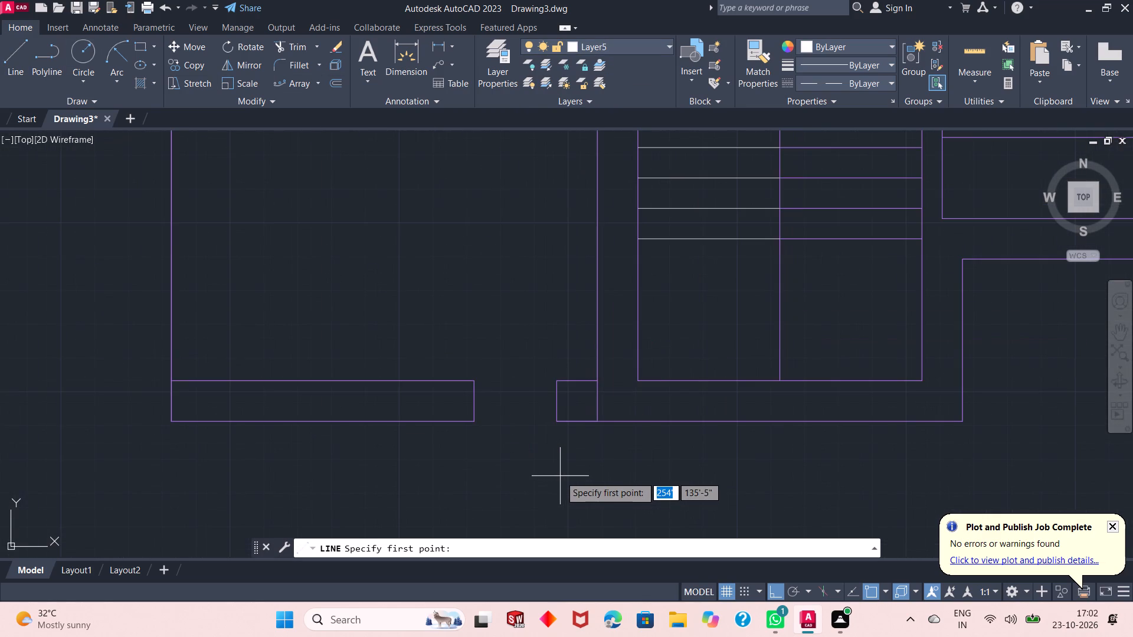
left_click(473, 423)
left_click(555, 423)
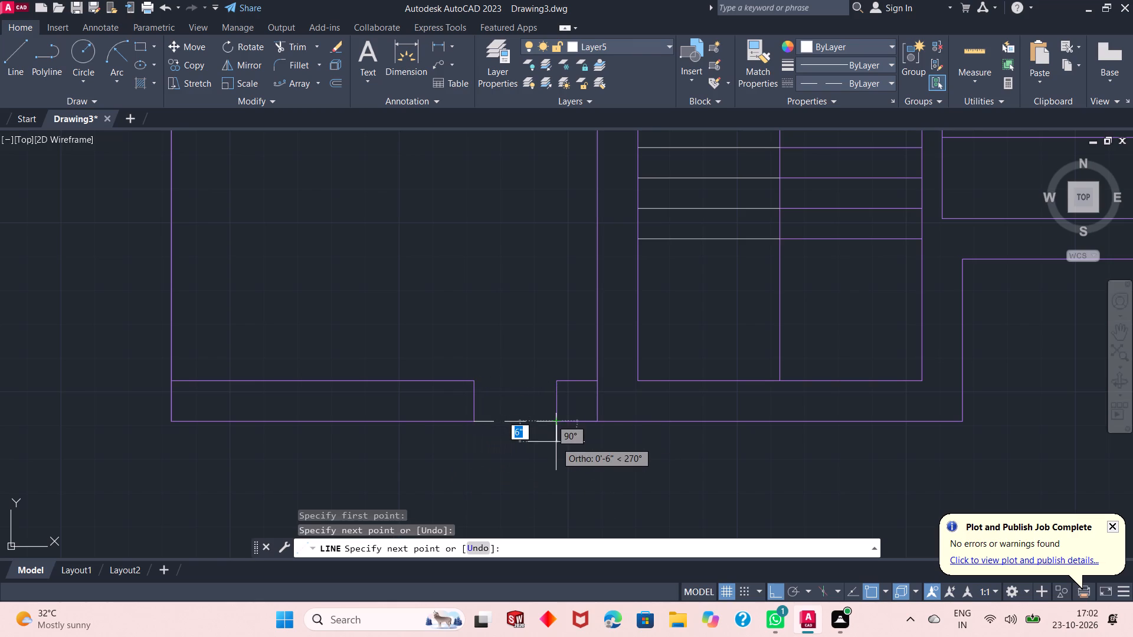
right_click(556, 443)
left_click(604, 273)
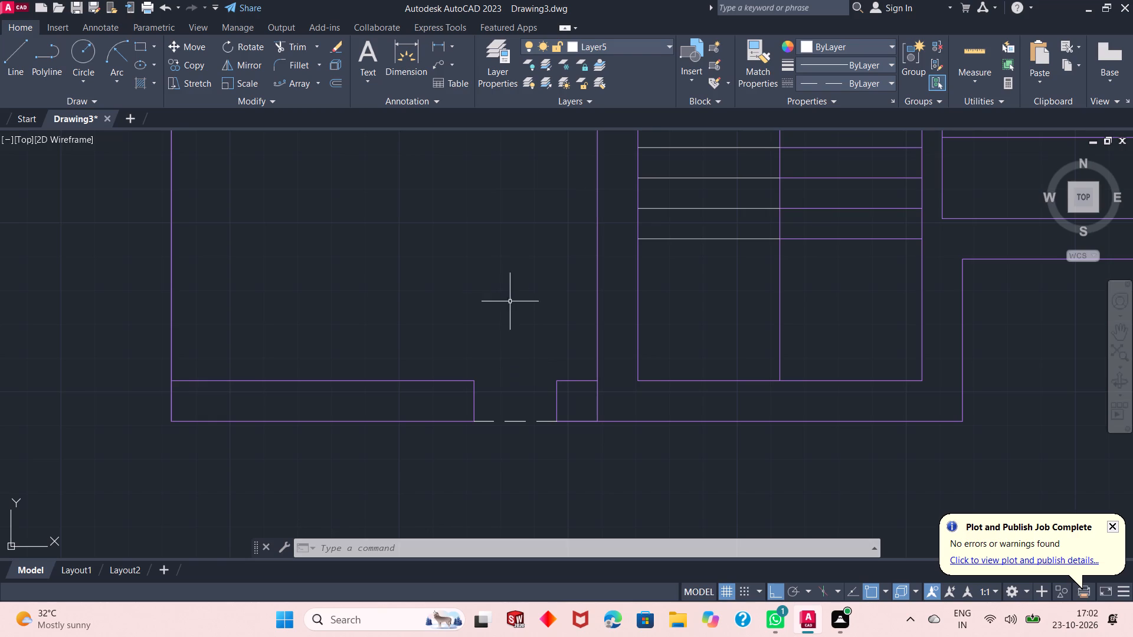
Draw a dashed vertical line downward from the plan's outer lower-right corner, past the level of the bottom wall.
left_click(11, 57)
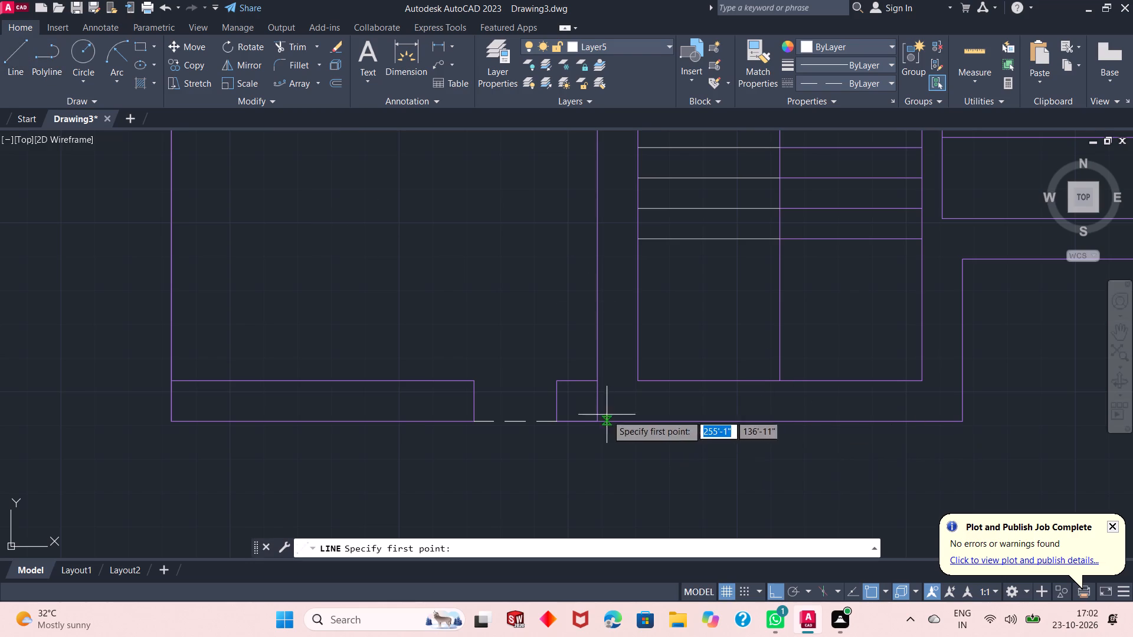
scroll(603, 414, "down", 2)
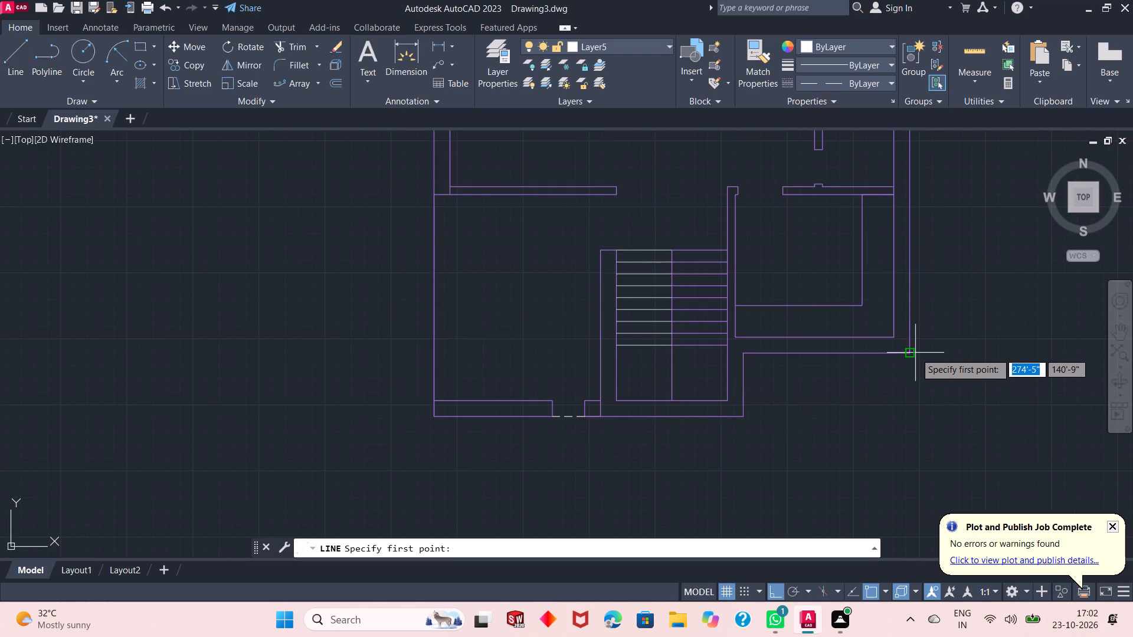
left_click(908, 356)
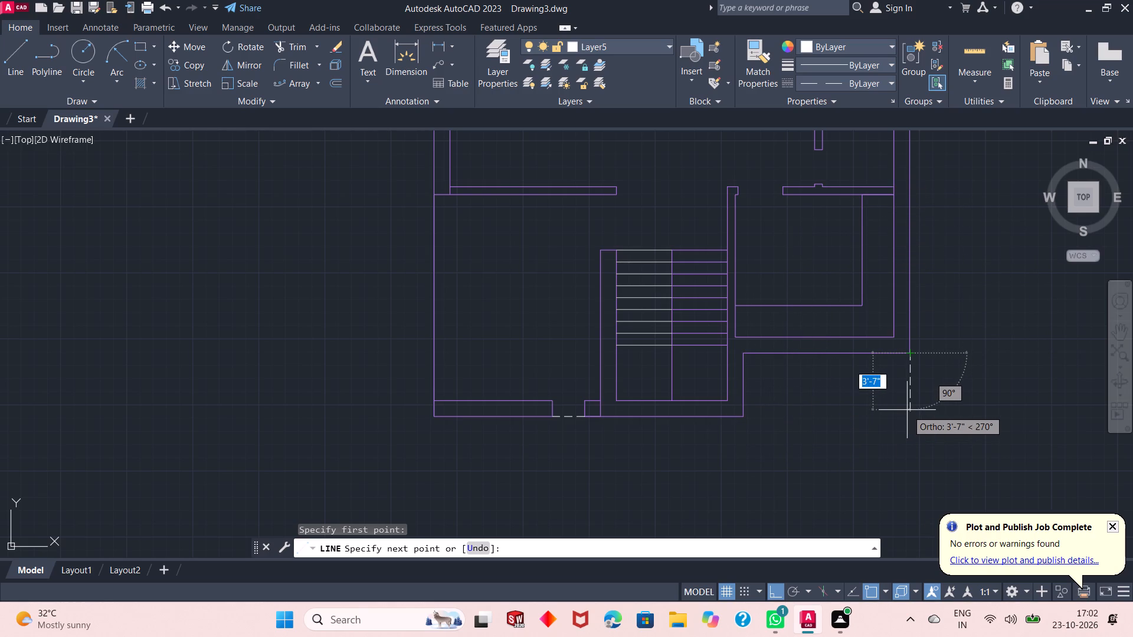
left_click(903, 431)
key("Escape")
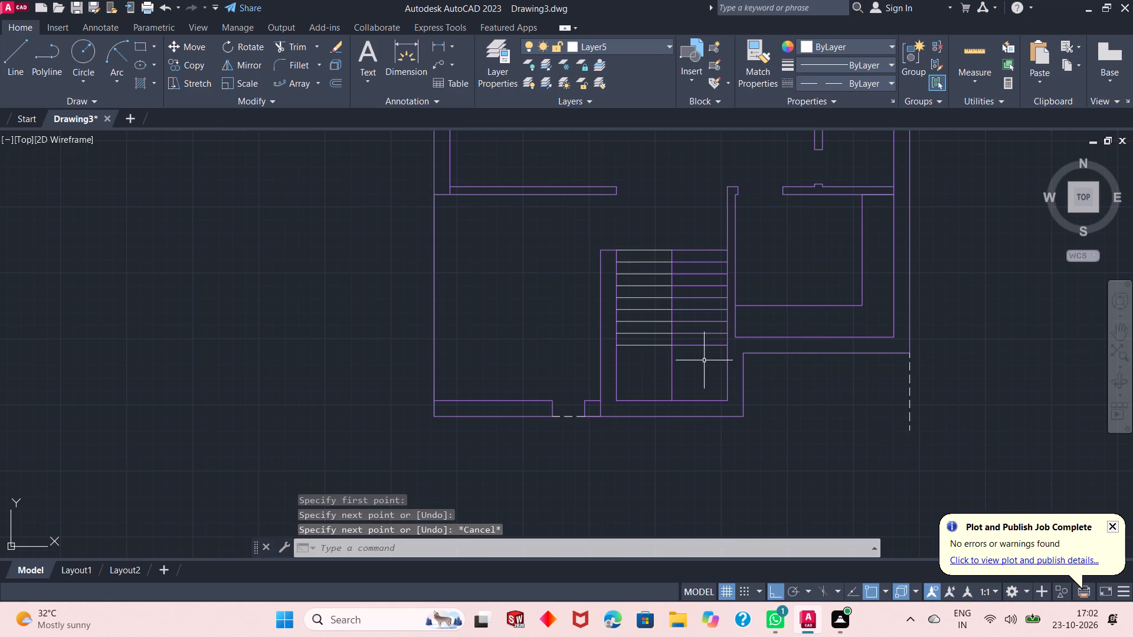
Draw a dashed horizontal line from the stair block's outer bottom-right corner rightward past the new vertical dashed line.
right_click(431, 272)
left_click(453, 281)
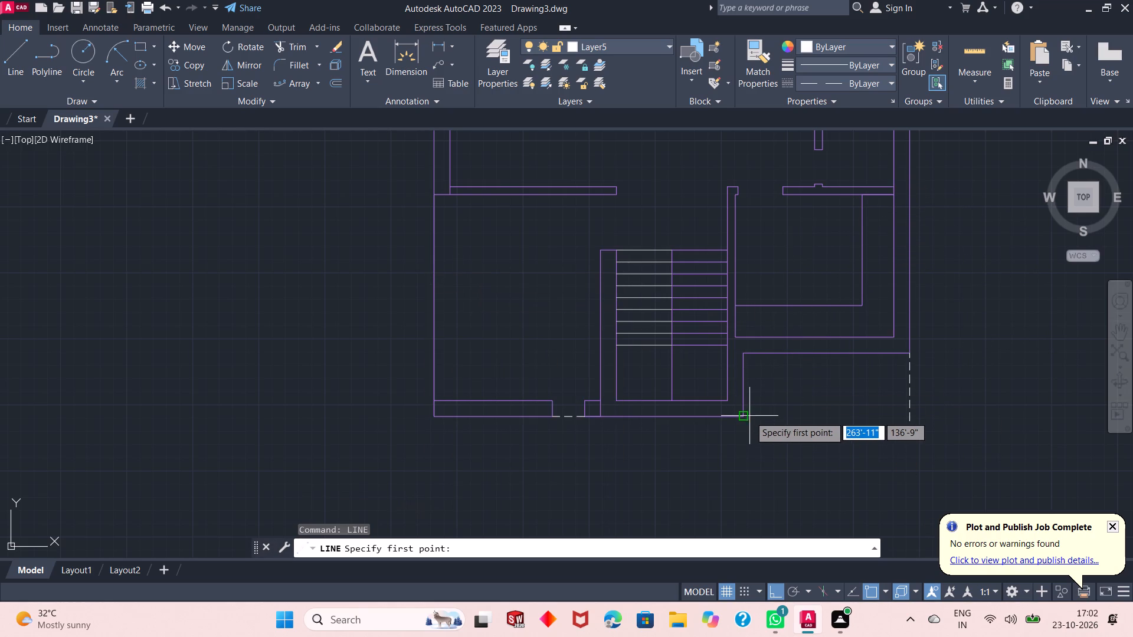
left_click(746, 417)
left_click(942, 419)
key("Escape")
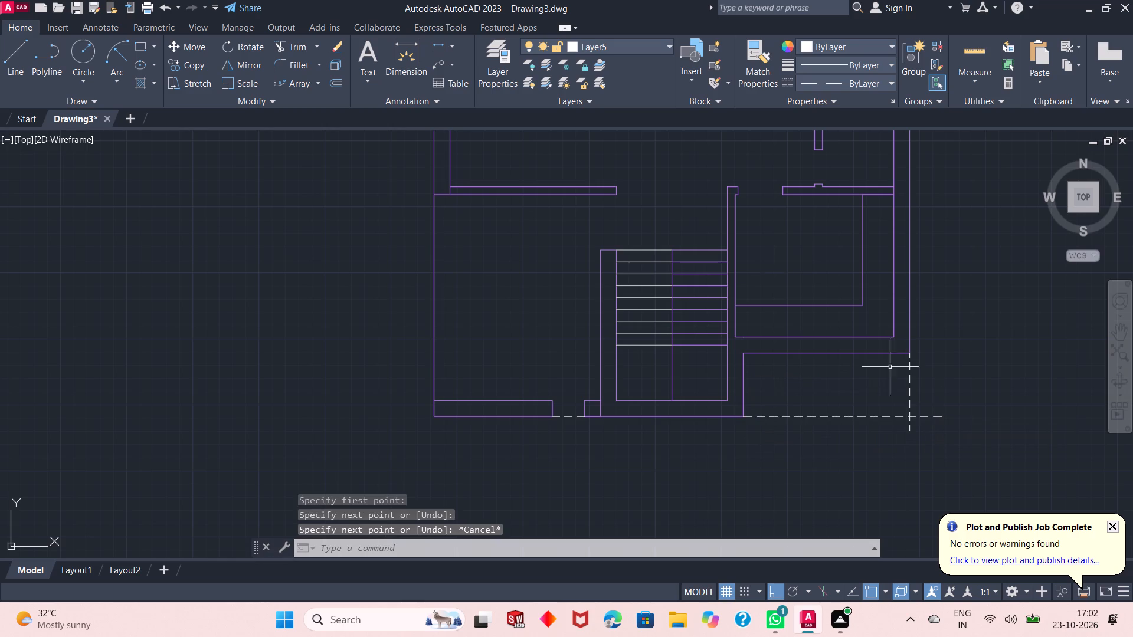
Trim the overhanging ends of both dashed lines where they cross, forming a clean corner.
left_click(280, 52)
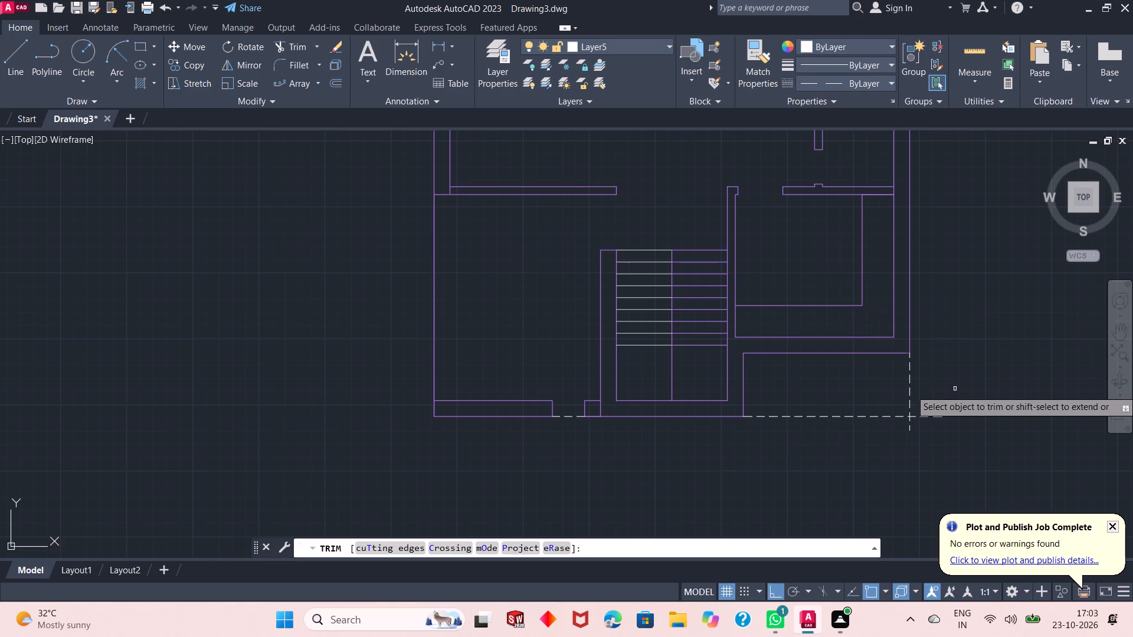
left_click_drag(945, 400, 910, 422)
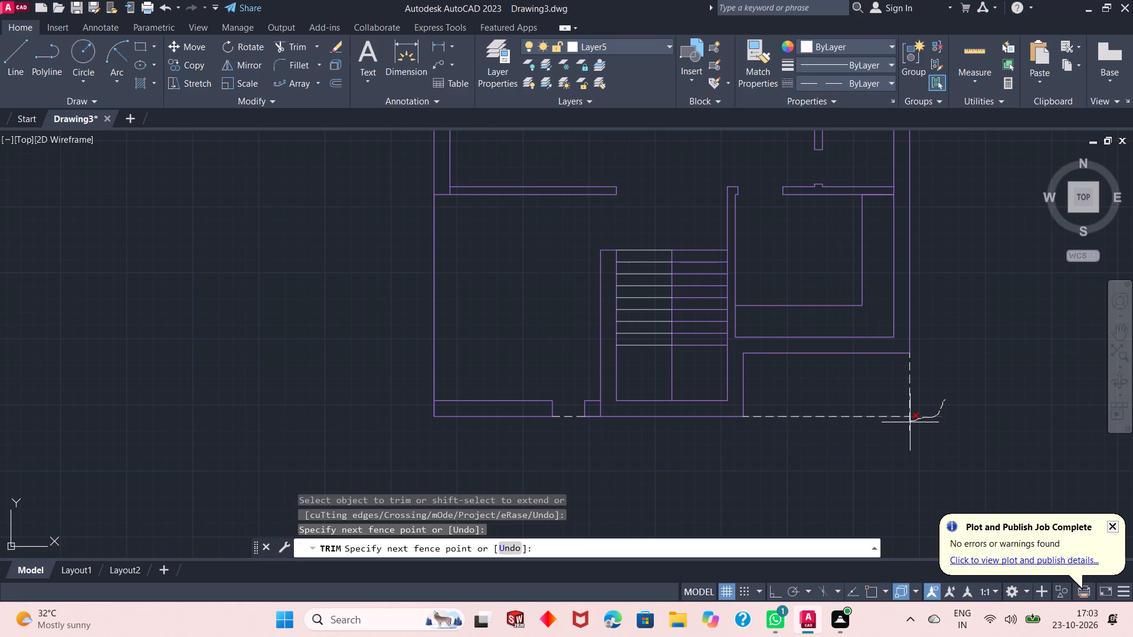
left_click_drag(910, 422, 905, 423)
key("Escape")
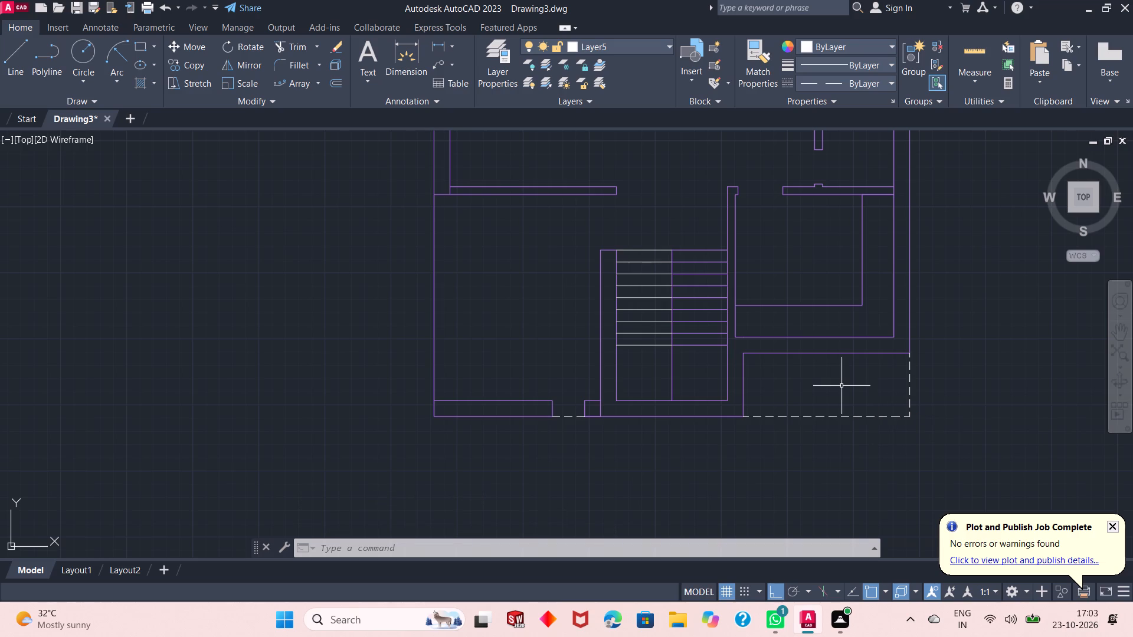
On Layer4, draw a 1" line right from the midpoint of the top-middle room's left door jamb, continuing 2'6" upward.
scroll(843, 435, "down", 1)
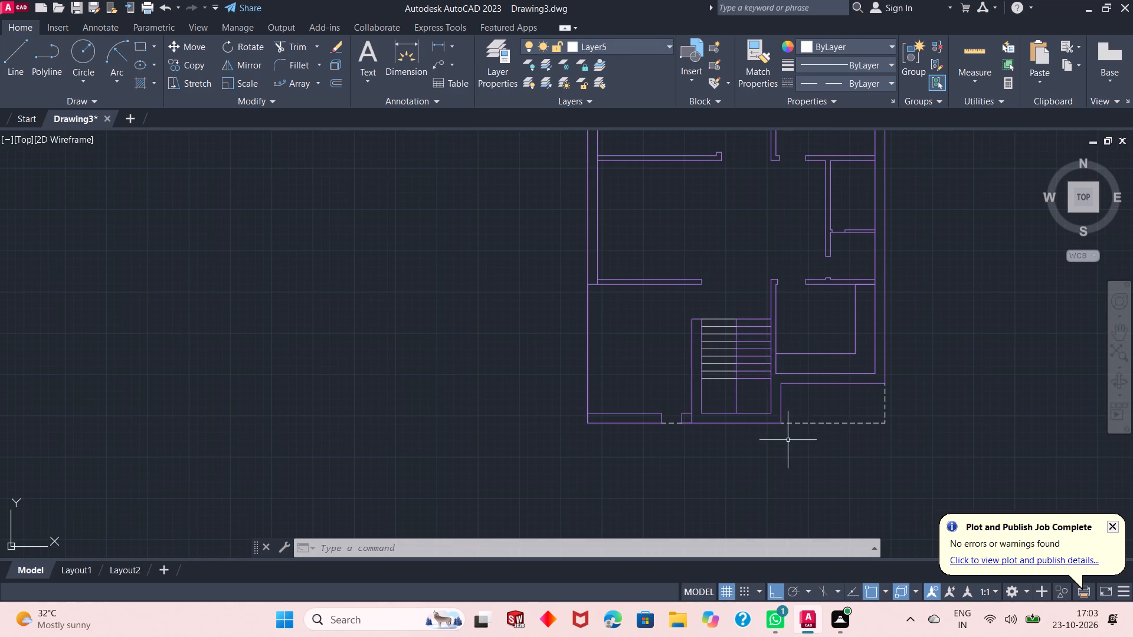
scroll(788, 440, "down", 1)
scroll(805, 311, "up", 1)
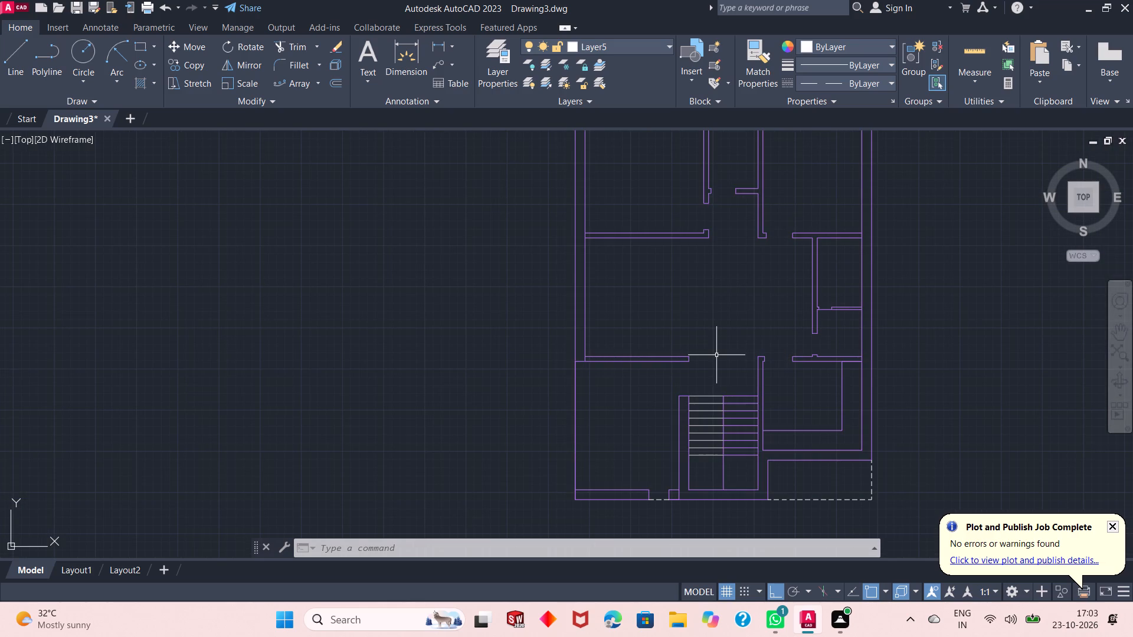
scroll(709, 400, "down", 1)
scroll(718, 333, "up", 1)
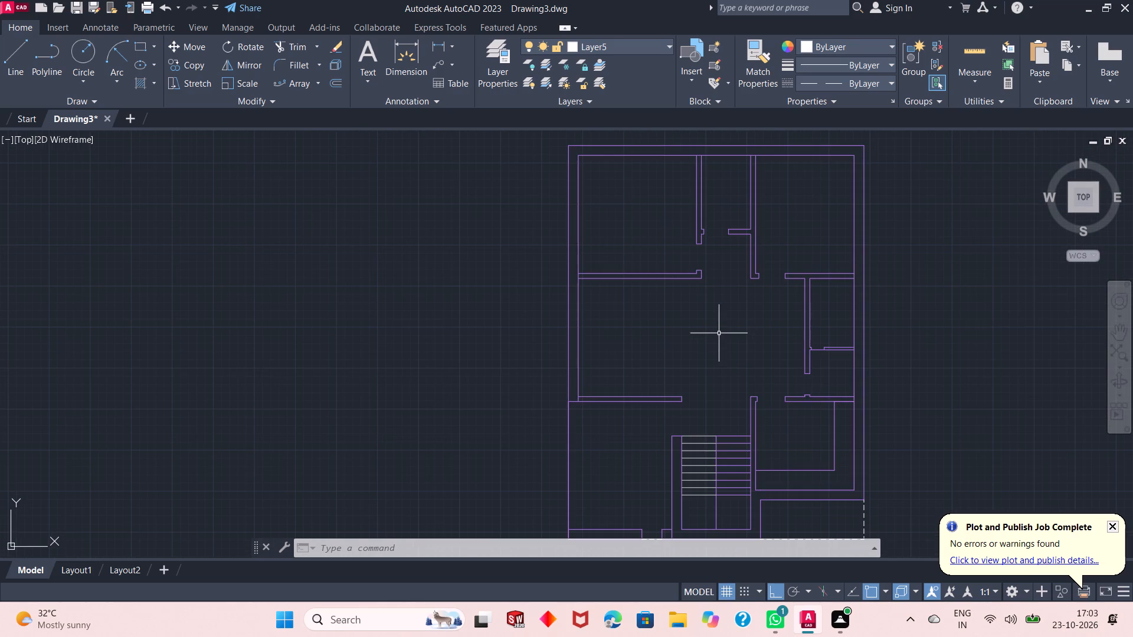
left_click(604, 46)
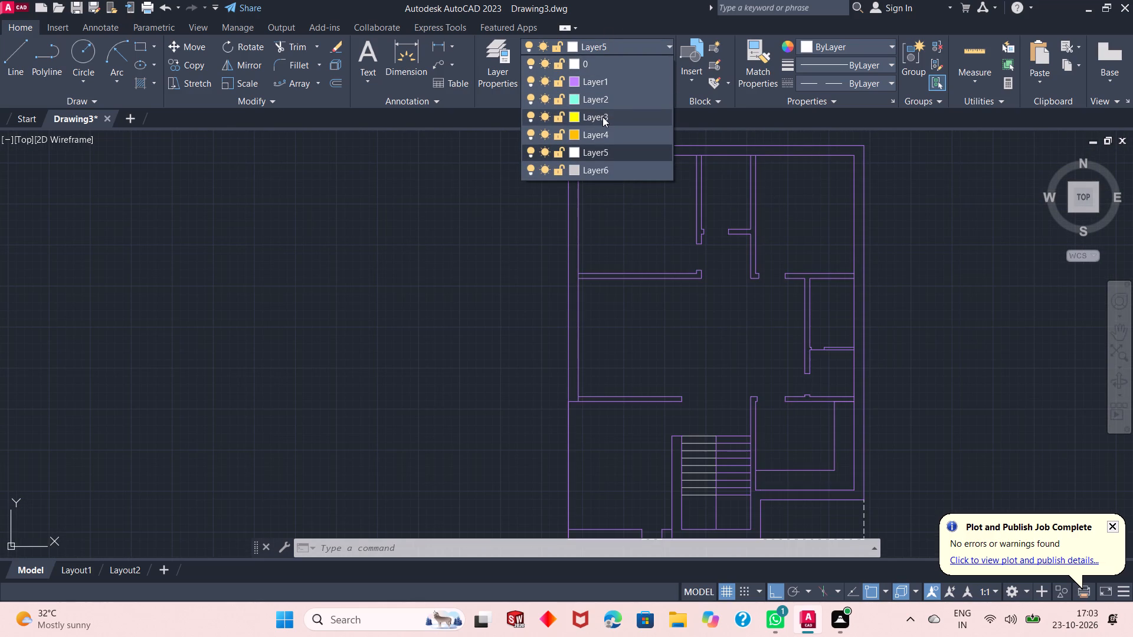
left_click(602, 132)
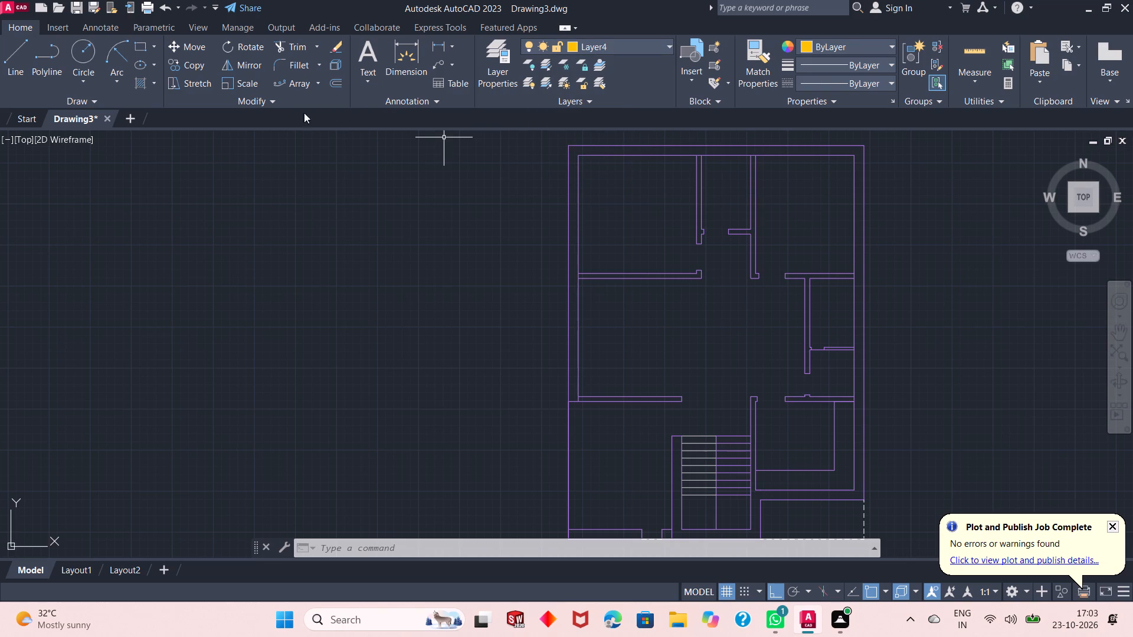
left_click(19, 67)
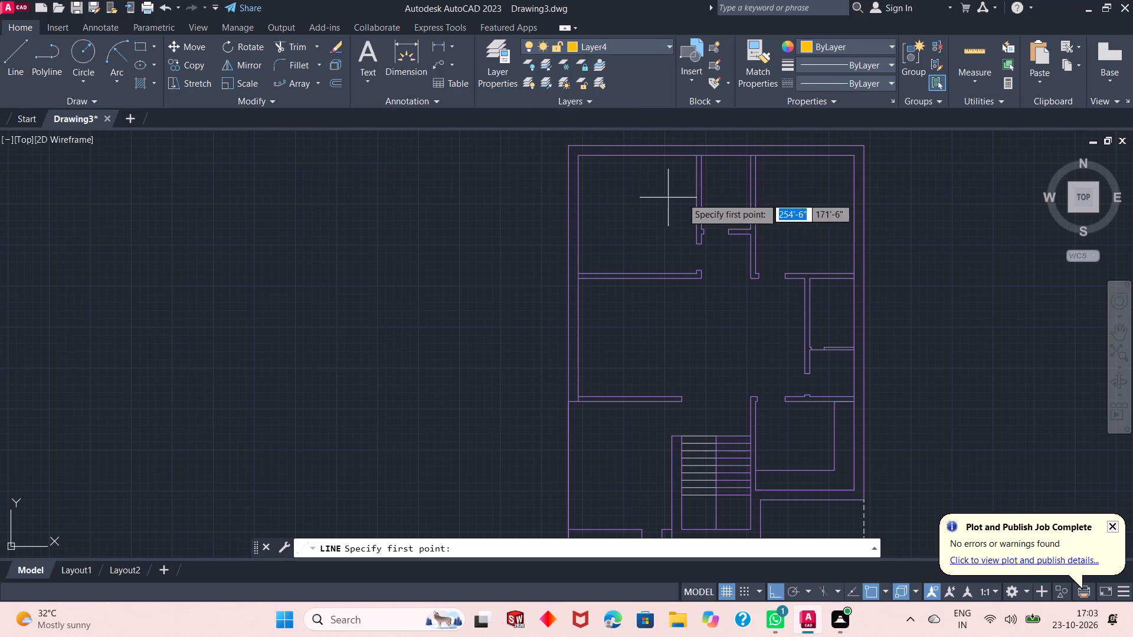
scroll(699, 232, "up", 2)
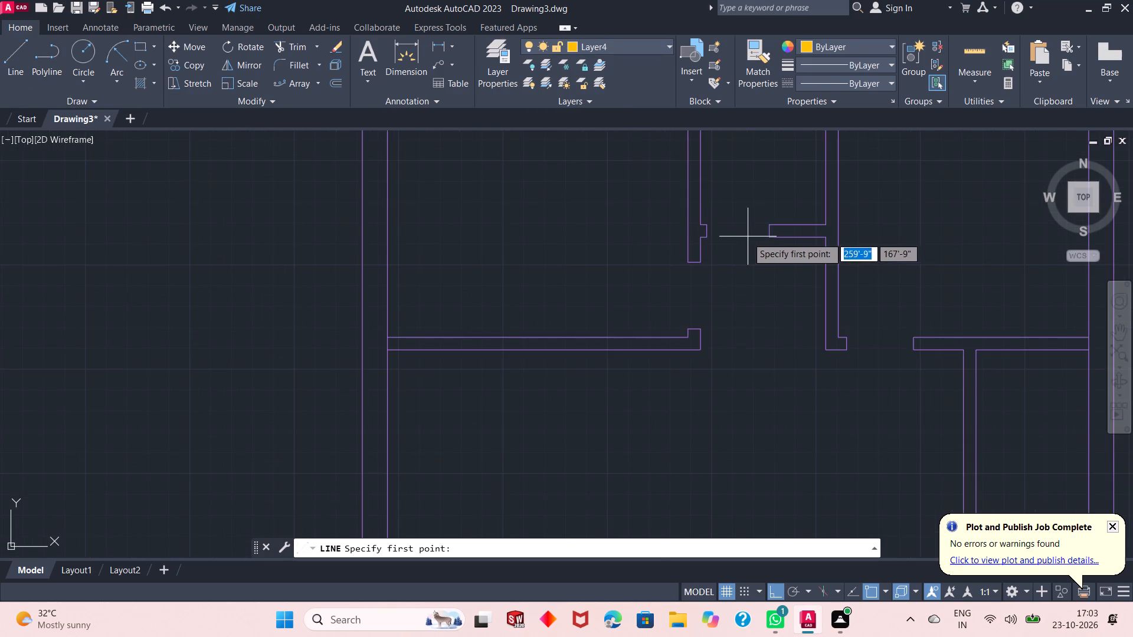
scroll(744, 201, "up", 2)
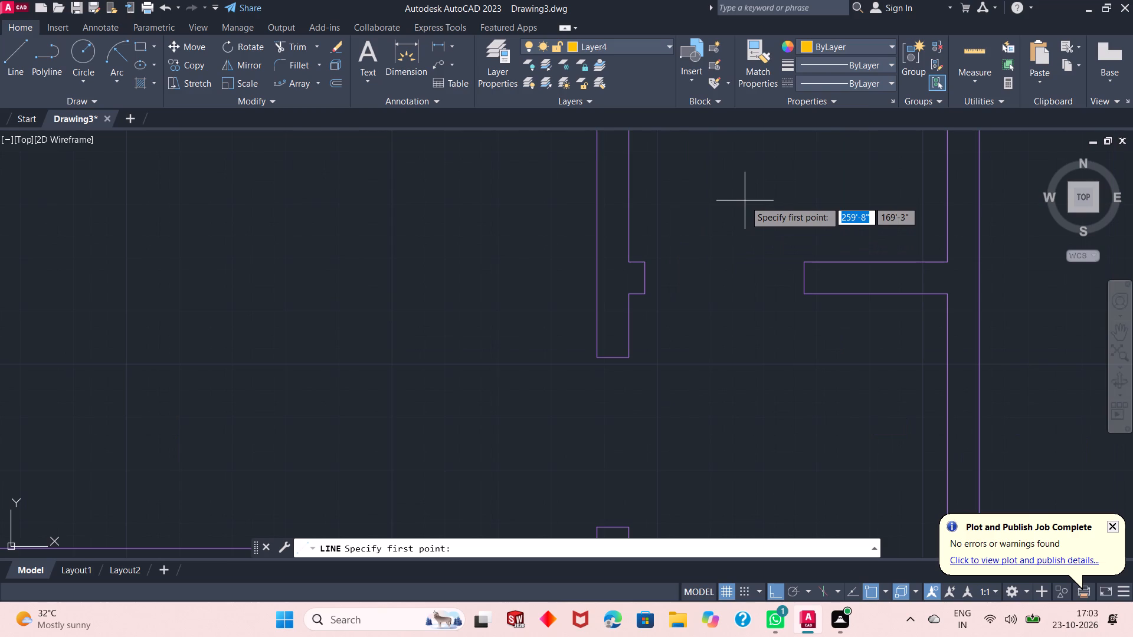
scroll(725, 221, "up", 1)
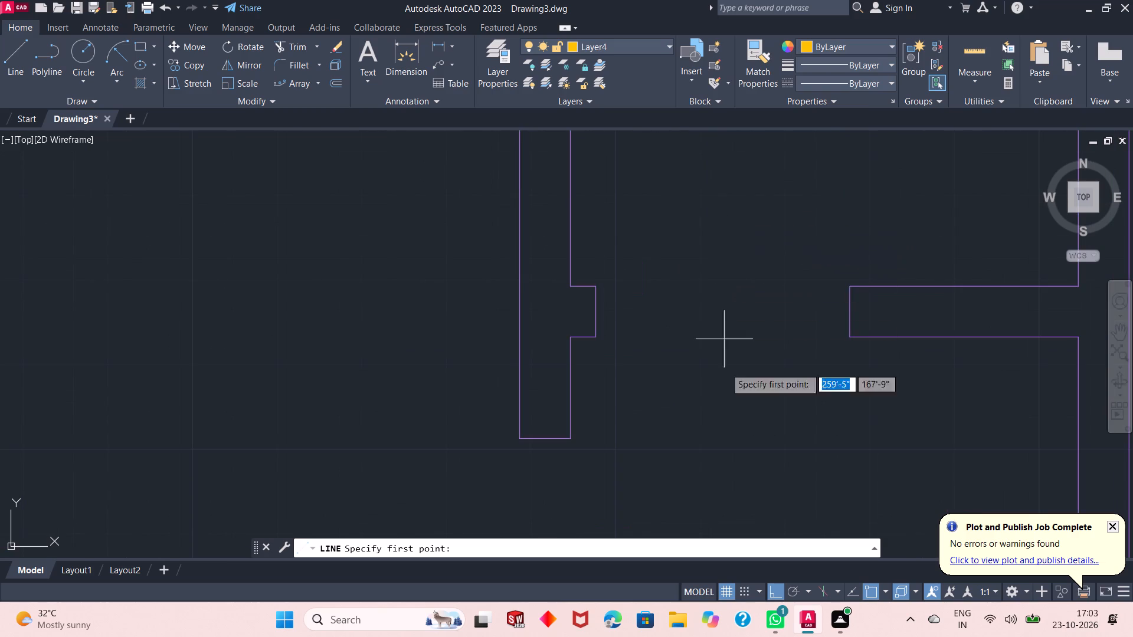
scroll(731, 422, "down", 1)
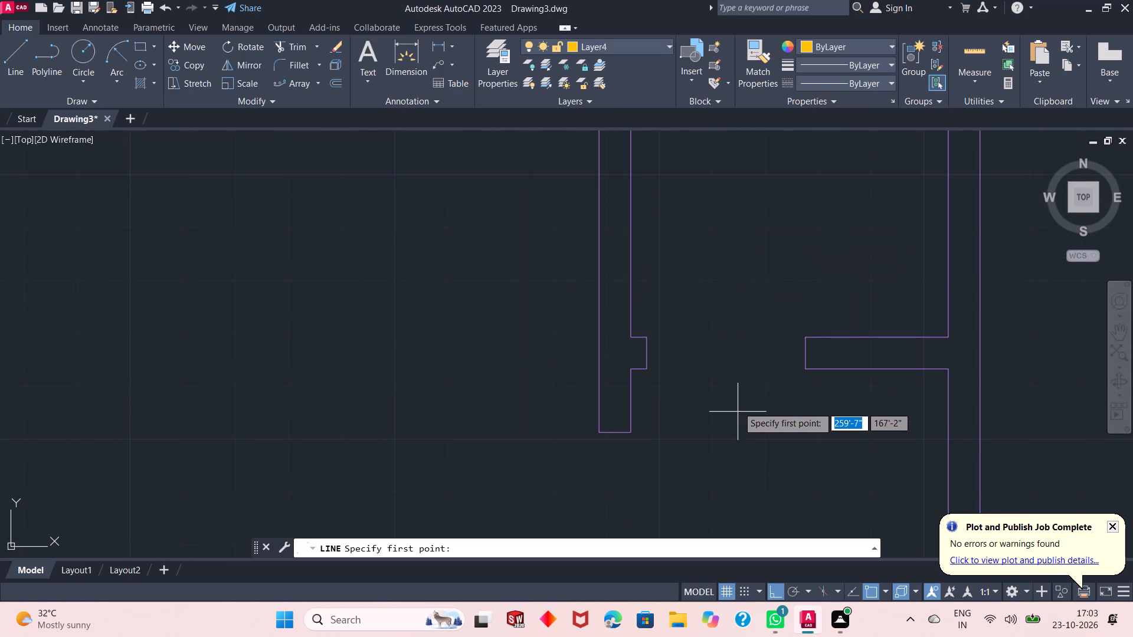
left_click(649, 354)
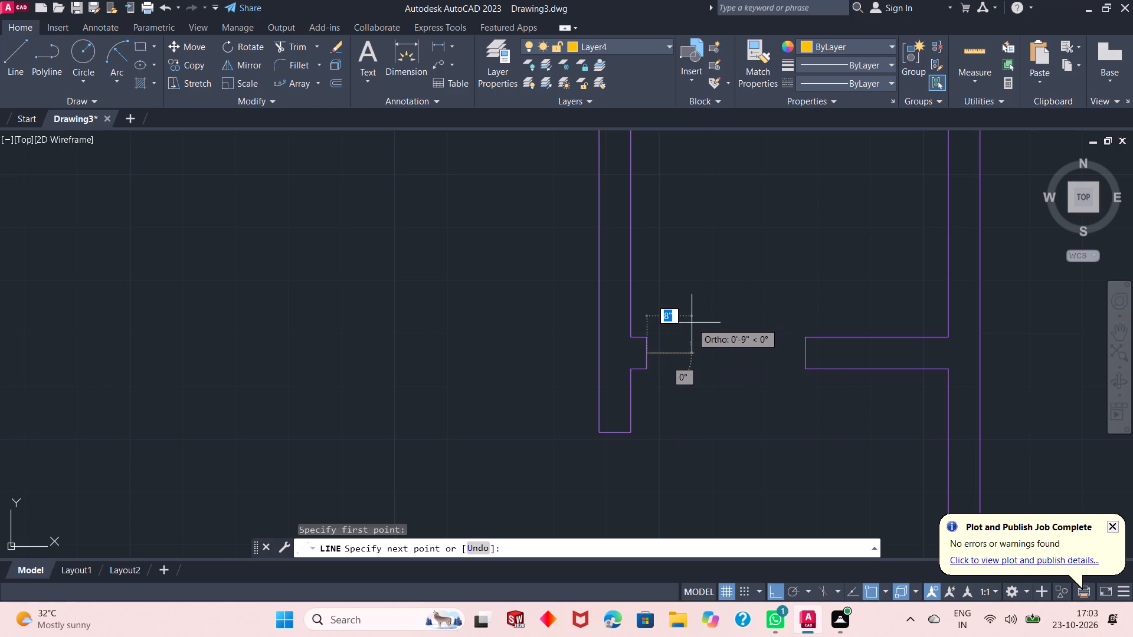
type("1\"")
key("Return")
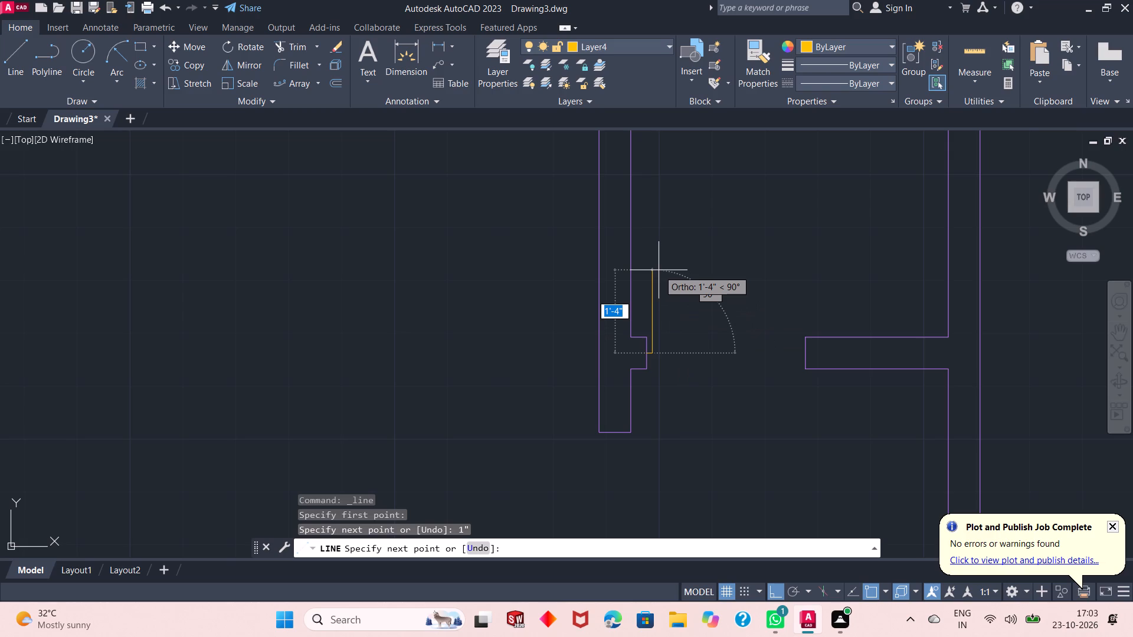
type("2'6\"")
key("Return")
Complete the door leaf by continuing 1" right and 2'6" down, ending at the base of the leaf's left line.
scroll(676, 434, "down", 1)
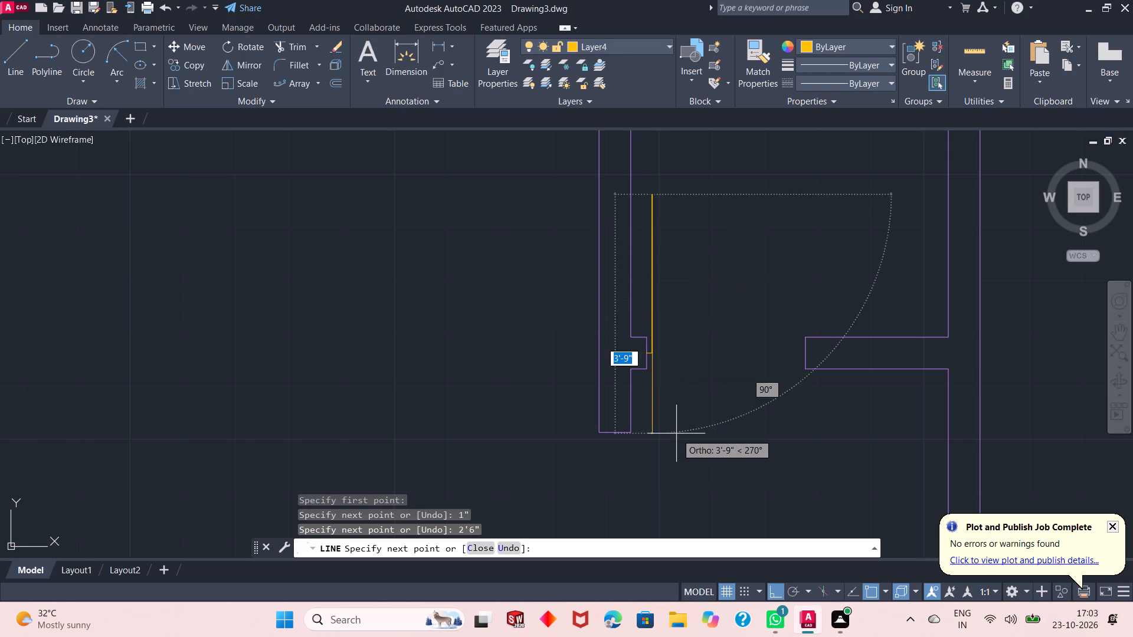
scroll(675, 433, "down", 1)
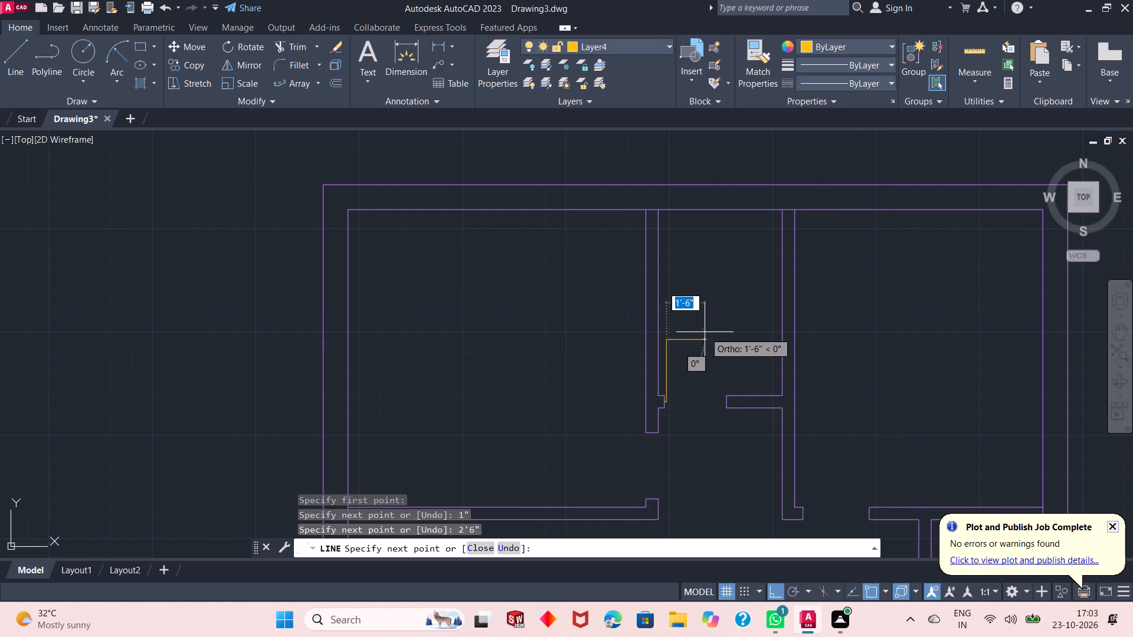
type("1\"")
key("Return")
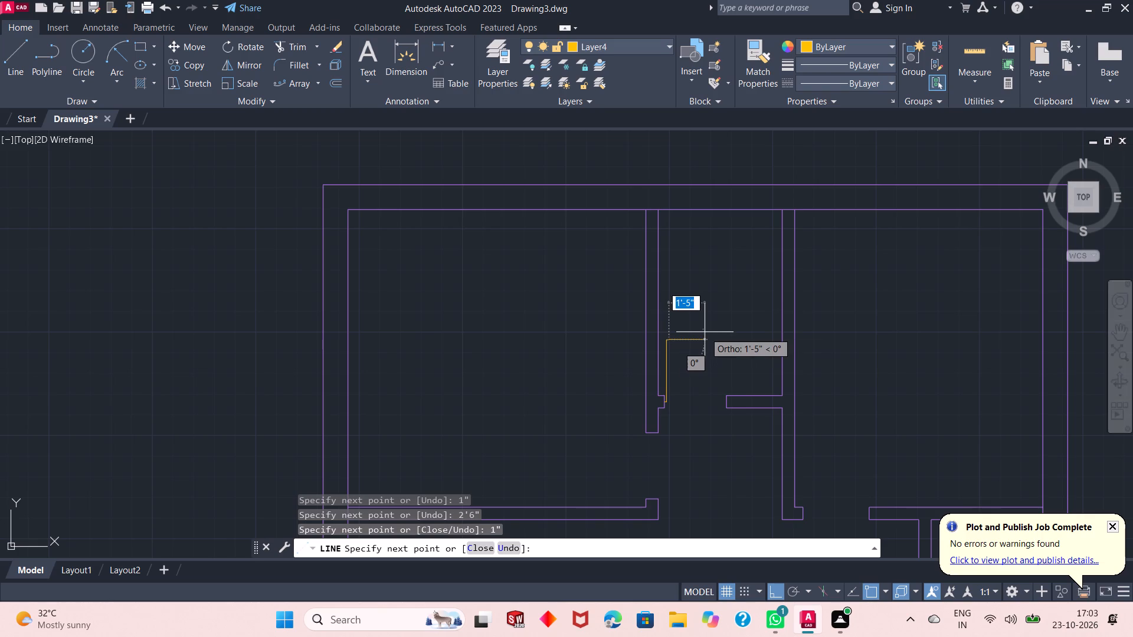
scroll(670, 396, "up", 1)
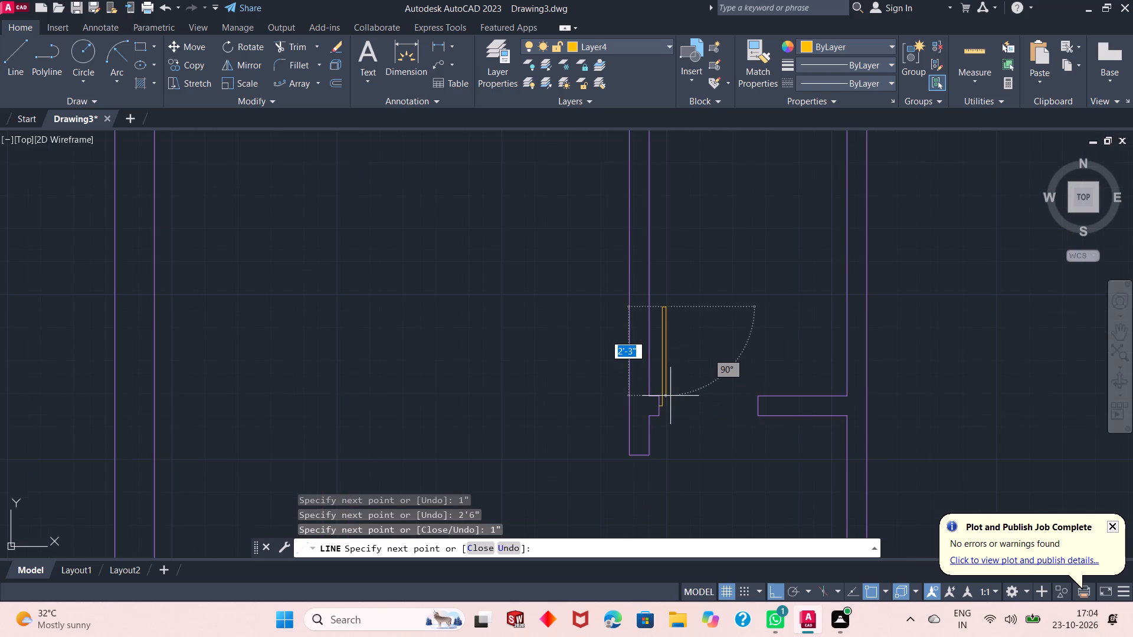
type("2'5")
key("BackSpace")
type("6\"")
key("Return")
scroll(670, 396, "up", 3)
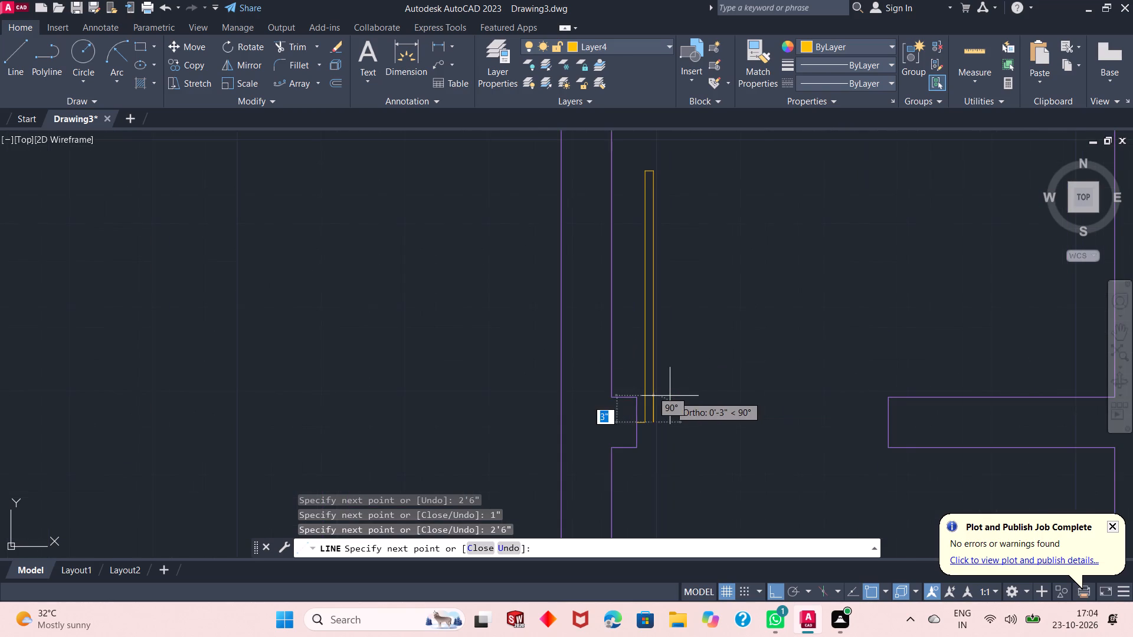
left_click(631, 438)
right_click(729, 416)
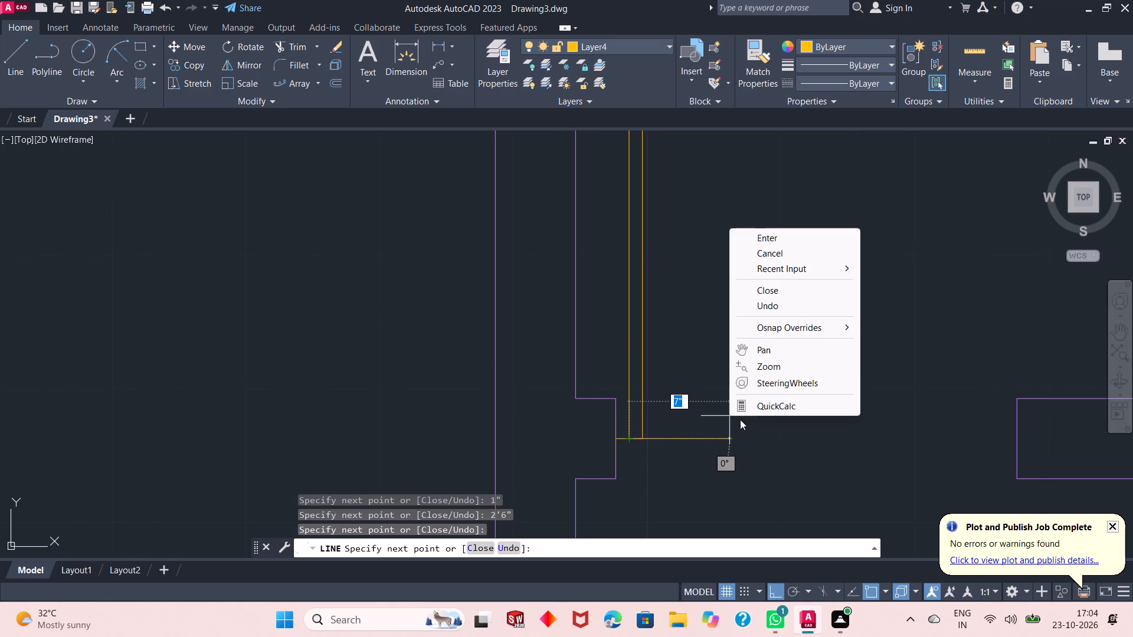
left_click(781, 236)
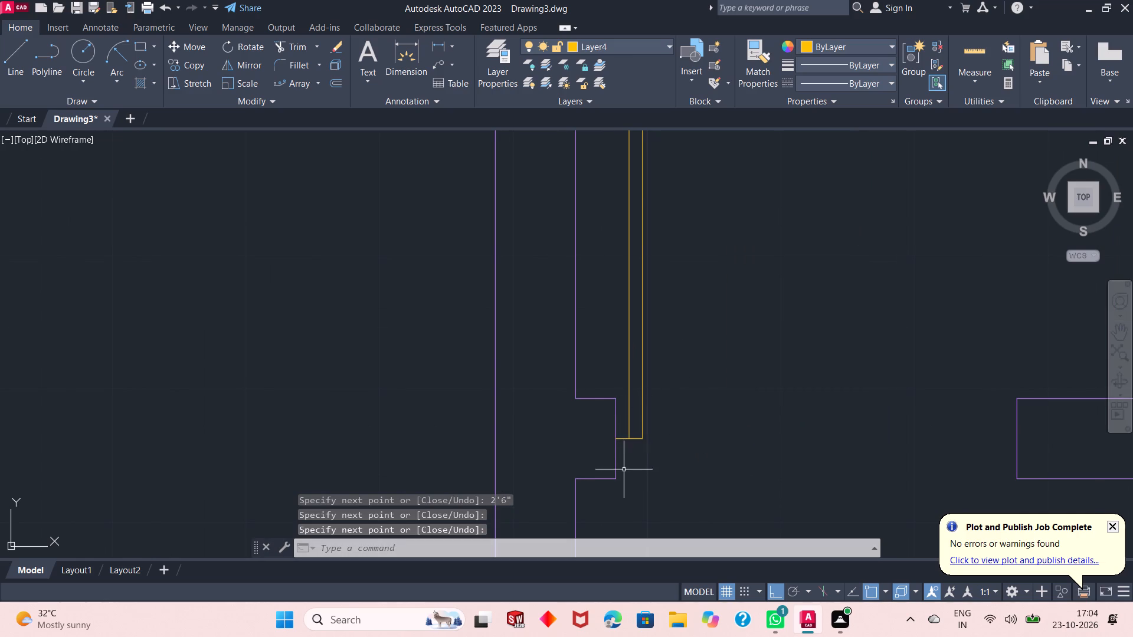
Draw a 1" line left from the midpoint of the right door jamb in the top-middle room's opening.
scroll(624, 469, "down", 2)
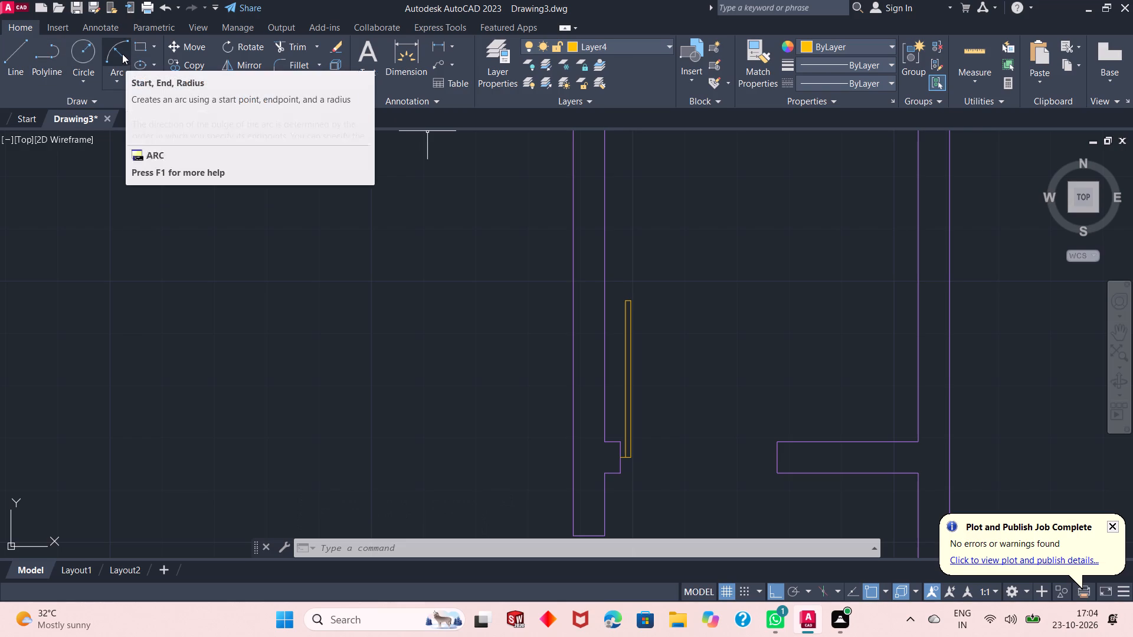
left_click(17, 57)
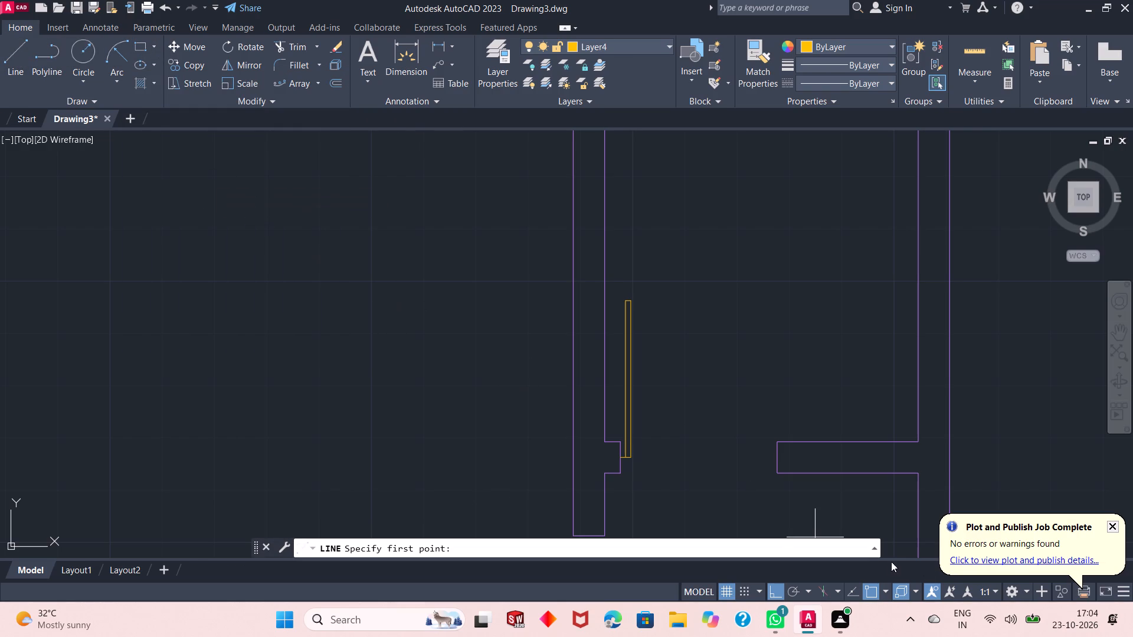
left_click(777, 457)
type("1\"")
key("Return")
right_click(759, 460)
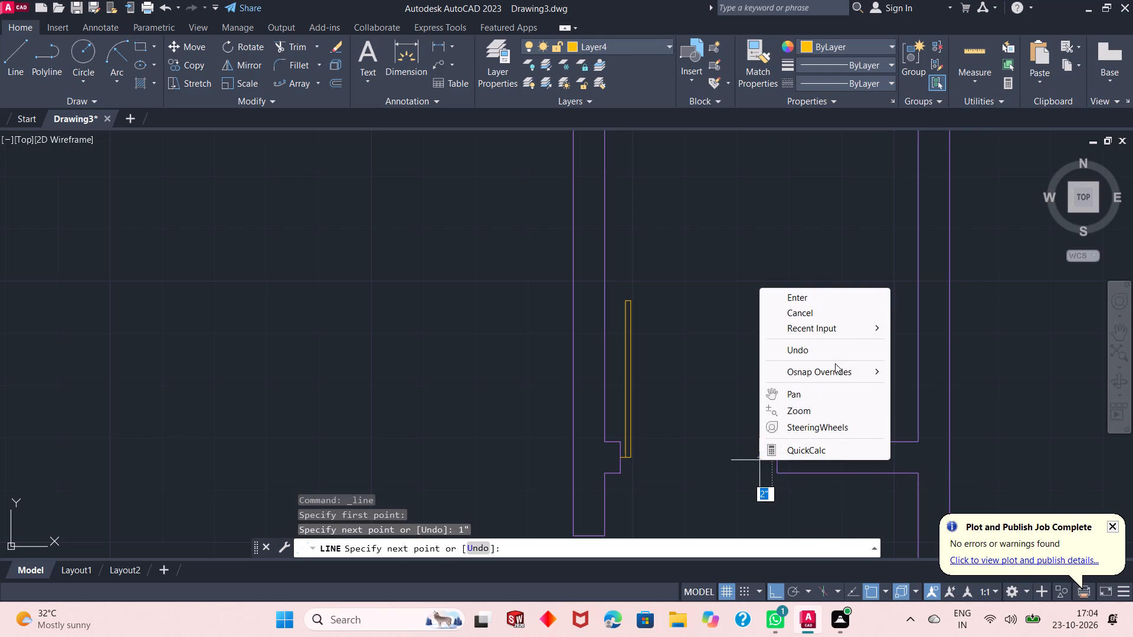
left_click(847, 303)
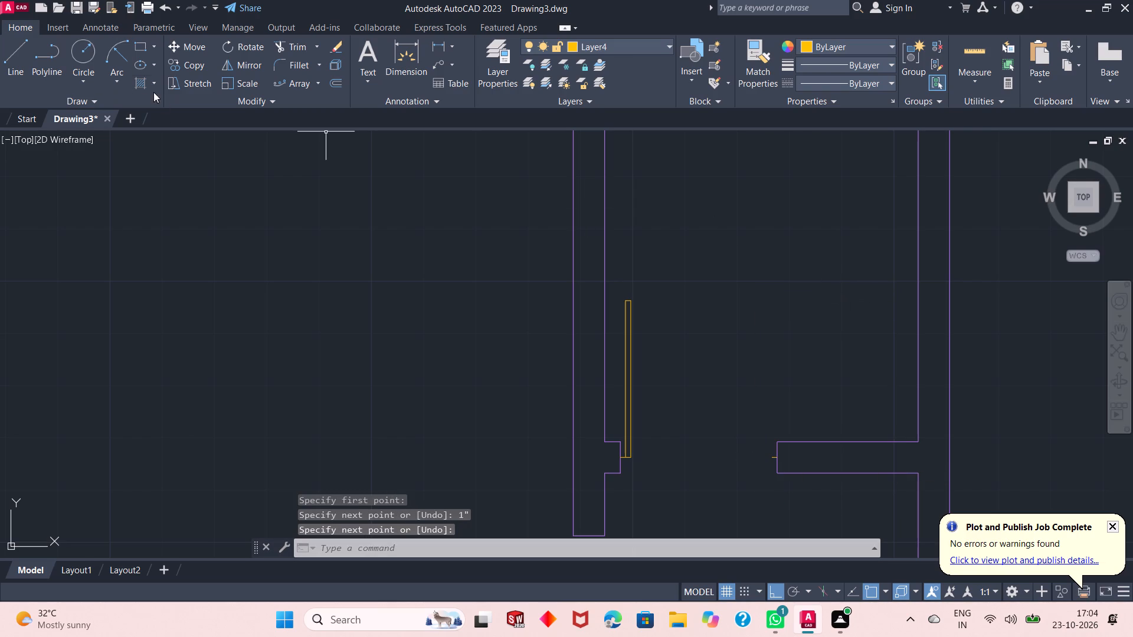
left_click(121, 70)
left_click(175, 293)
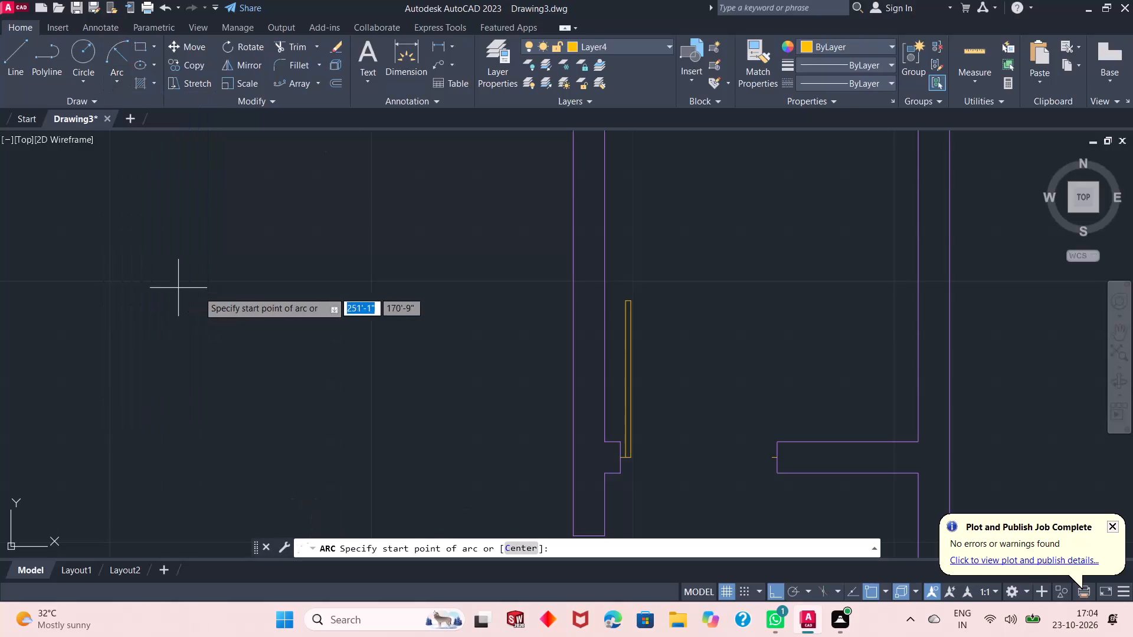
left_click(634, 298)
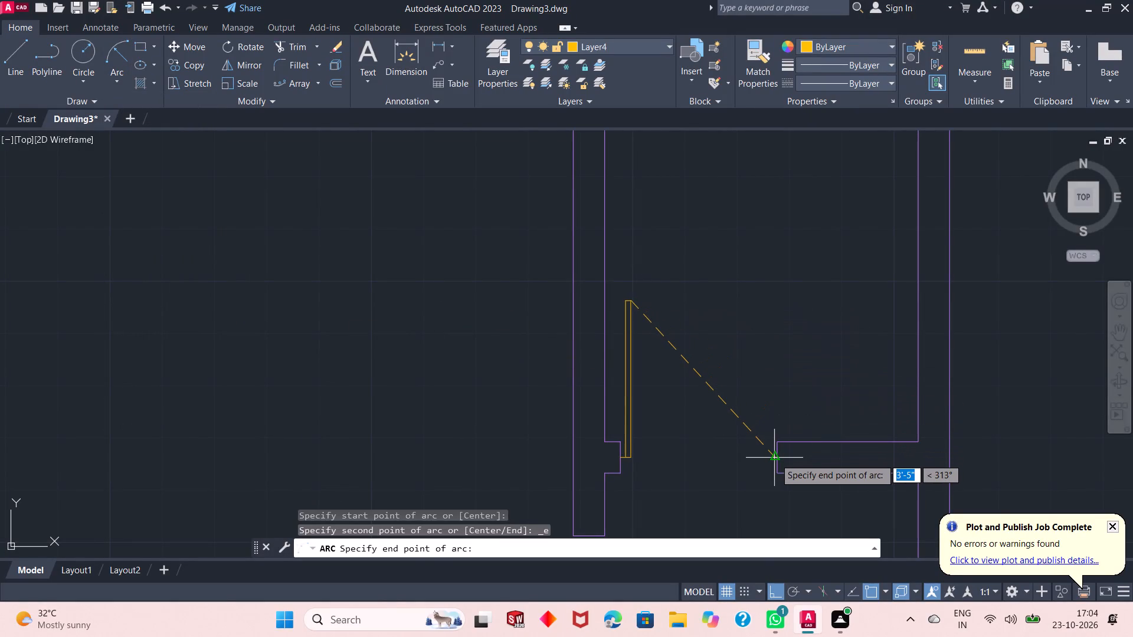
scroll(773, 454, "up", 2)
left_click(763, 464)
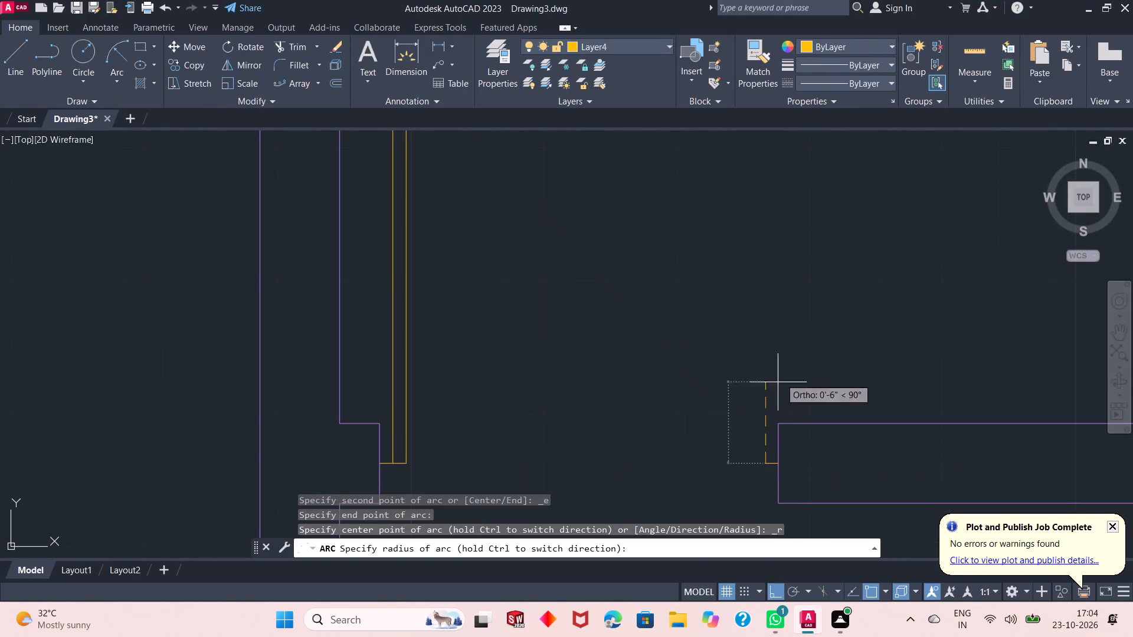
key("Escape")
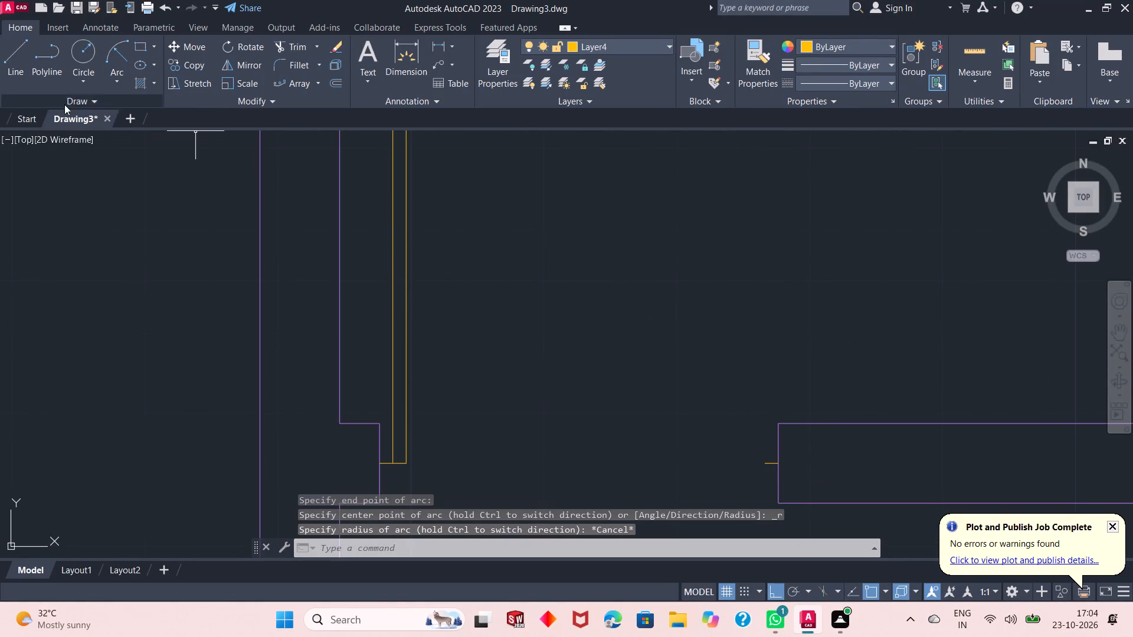
Draw the door swing as a start-end-radius arc from the right jamb's 1" line to the leaf's top-right corner, radius 2'6".
left_click(116, 52)
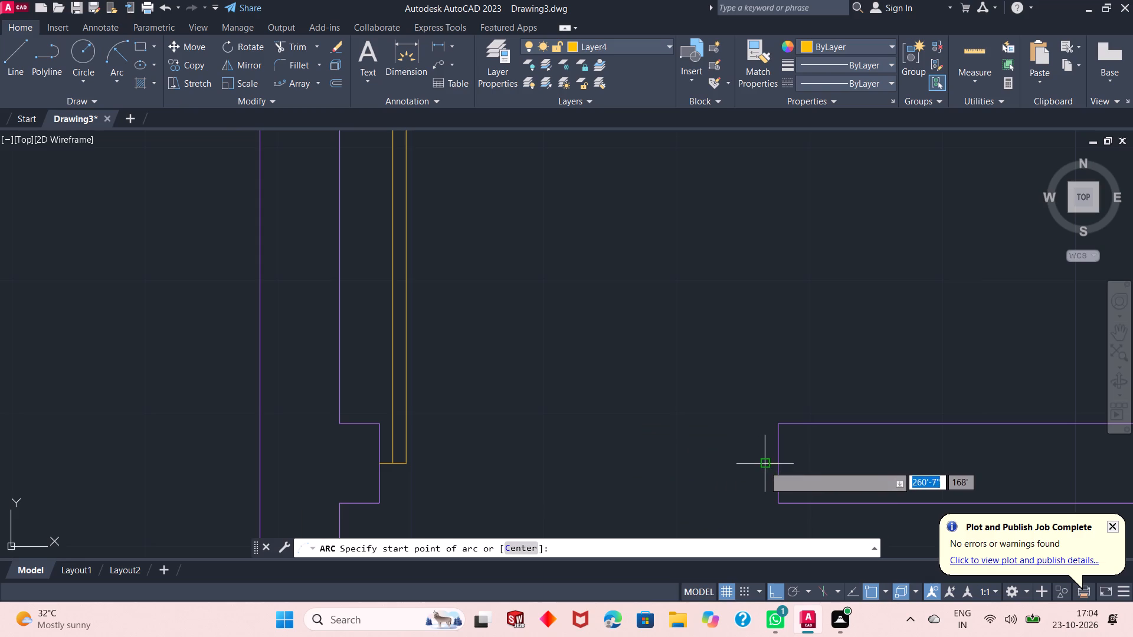
left_click(765, 465)
scroll(762, 497, "down", 2)
scroll(619, 317, "up", 2)
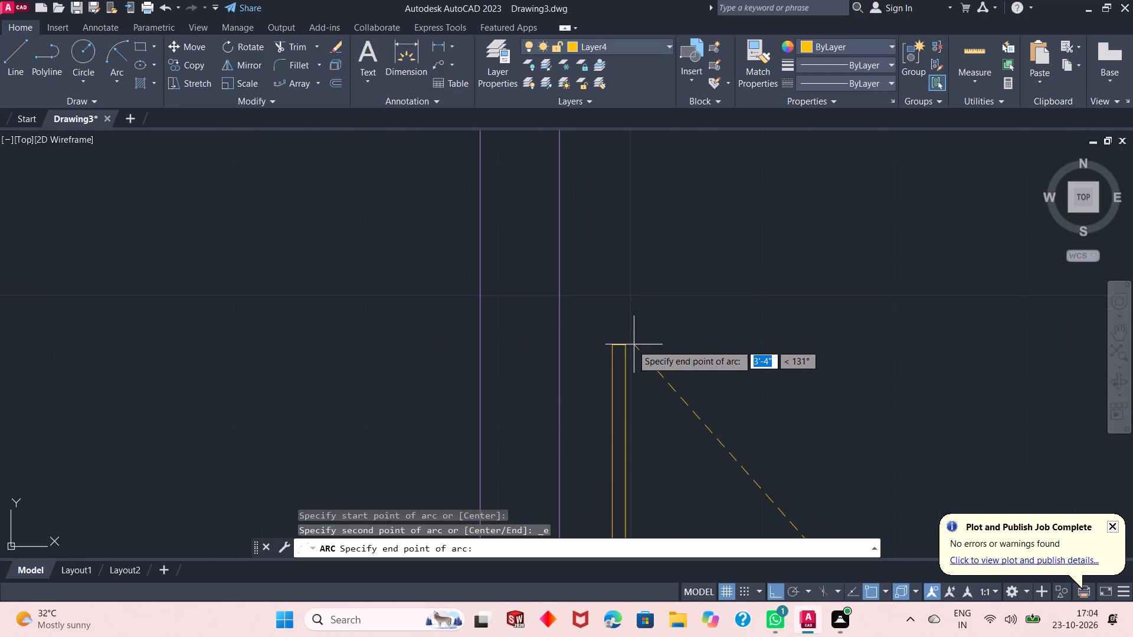
left_click(628, 346)
scroll(628, 346, "down", 2)
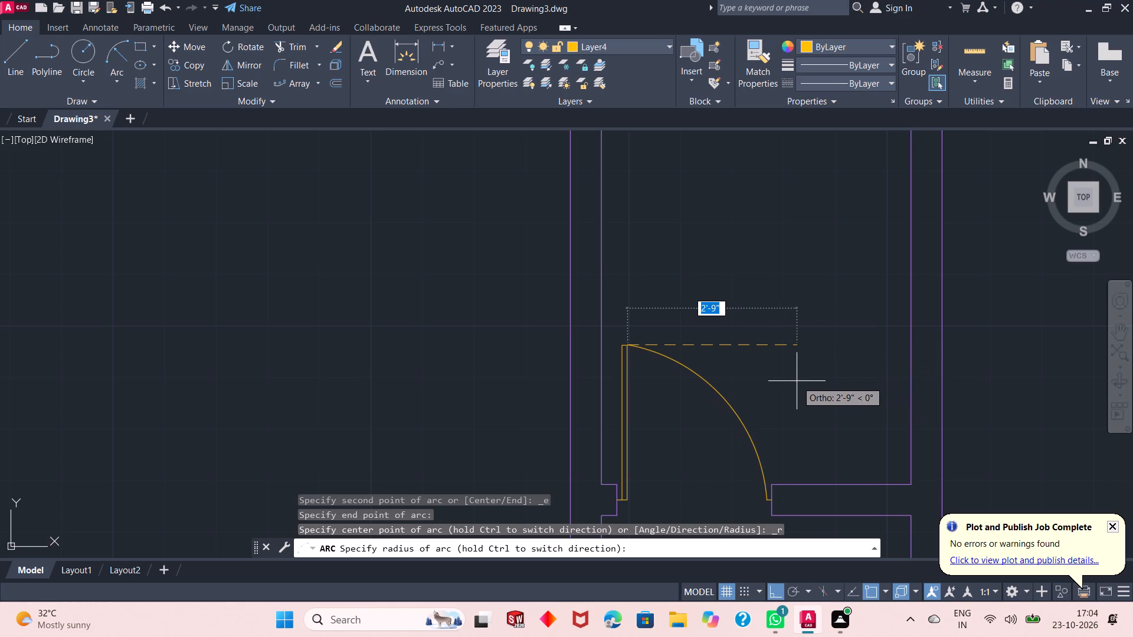
type("2'6\"")
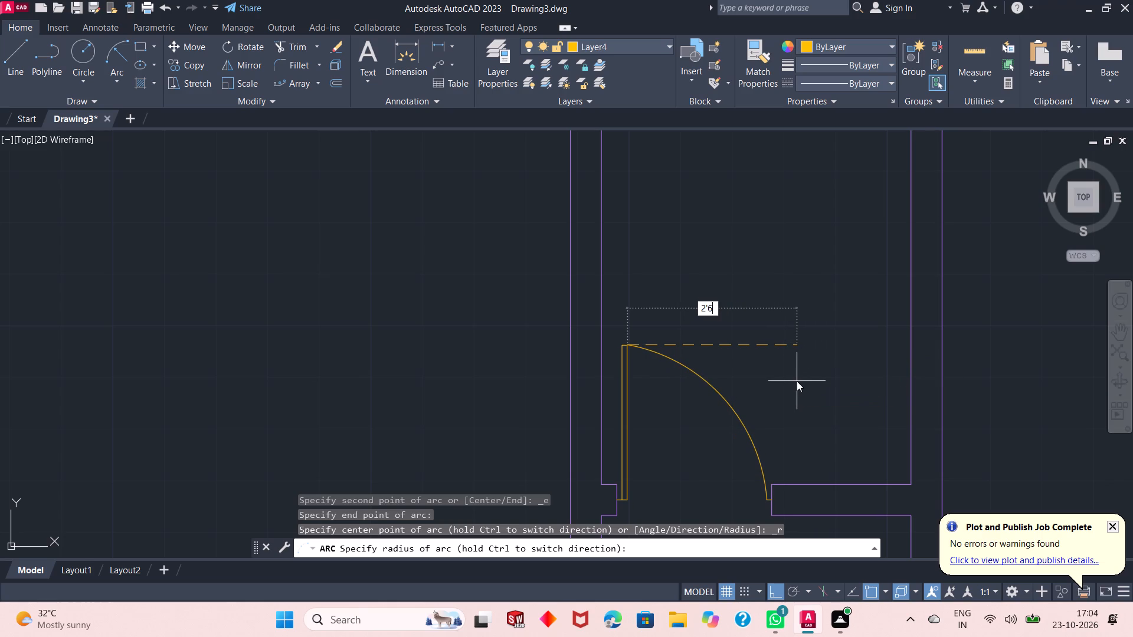
key("Return")
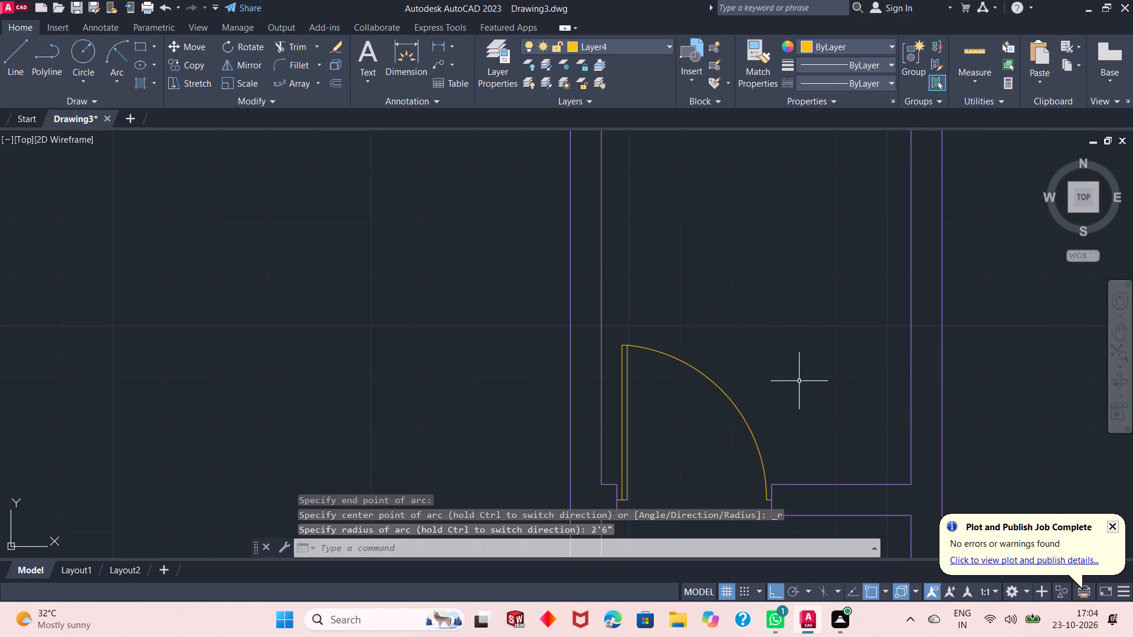
key("Escape")
At the top-left room's door opening, draw a 1" line up from the lower jamb's midpoint, continuing 3' left.
scroll(733, 331, "down", 1)
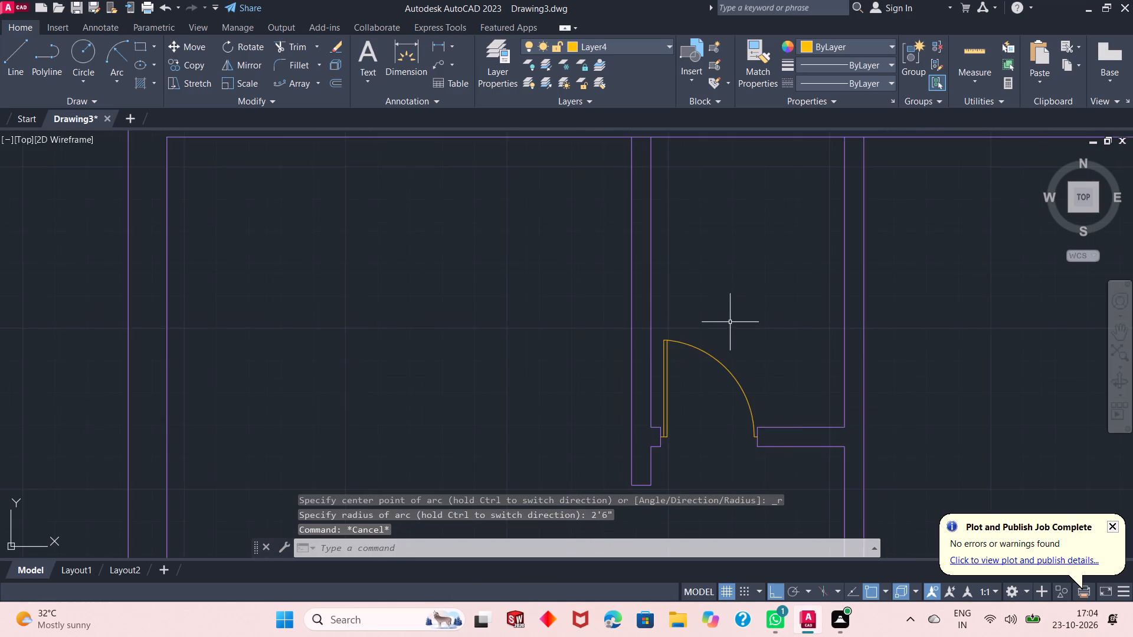
scroll(728, 317, "down", 2)
scroll(703, 446, "up", 2)
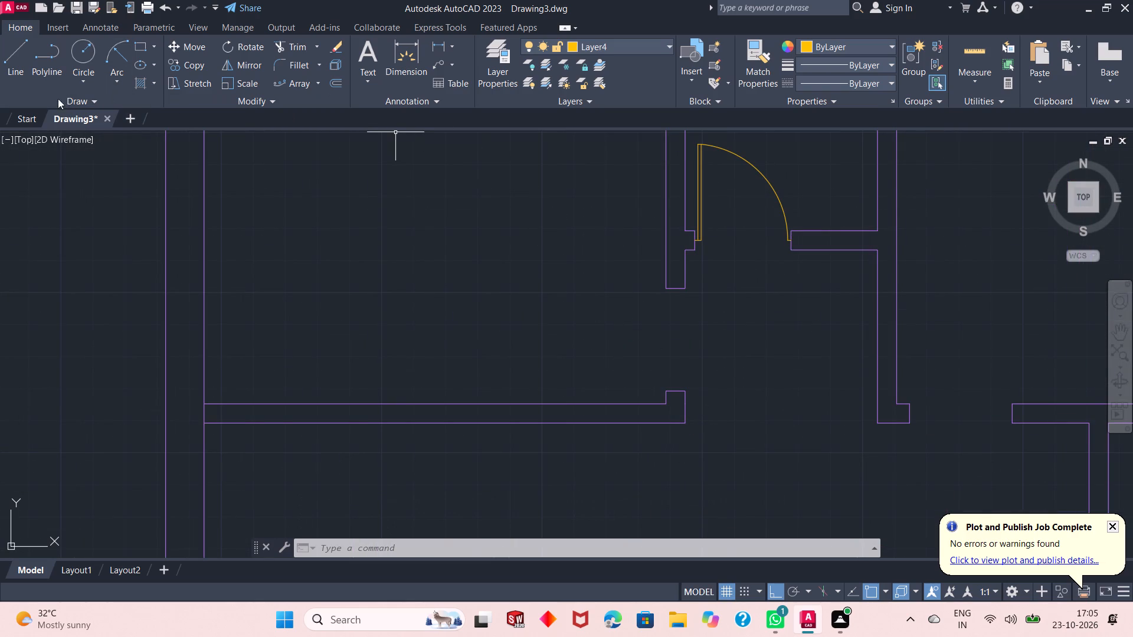
left_click(13, 69)
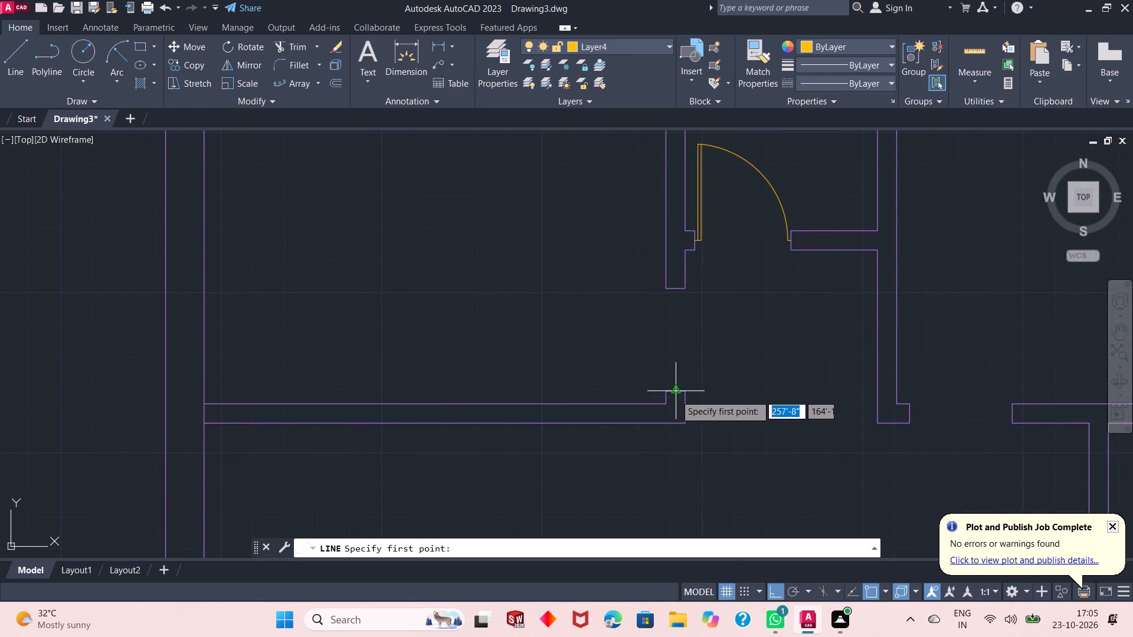
left_click(673, 393)
type("1\"")
key("Return")
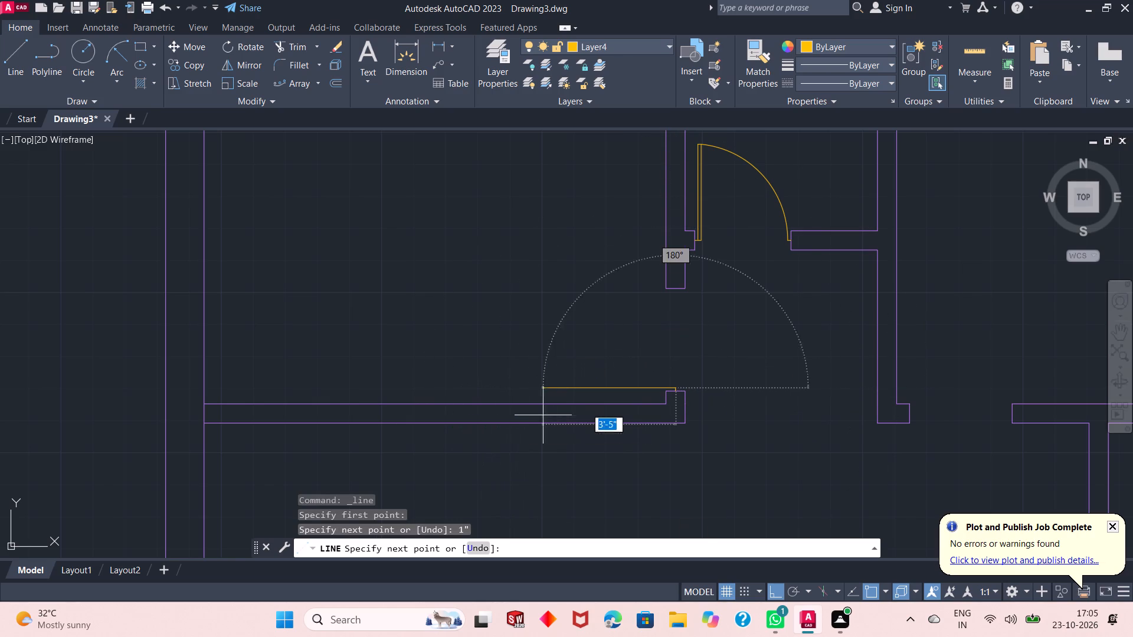
type("3'")
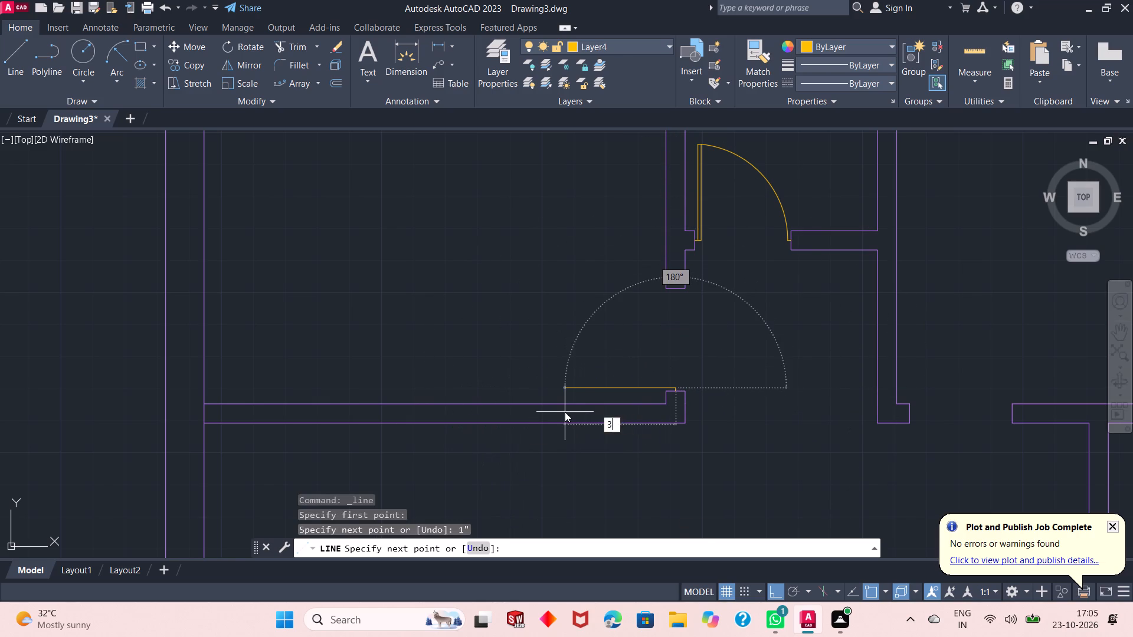
key("Return")
Complete this door leaf by continuing 1" up and 3' right, closing down to the leaf's base at the 1" line.
type("1\"")
key("Return")
type("3'")
key("Return")
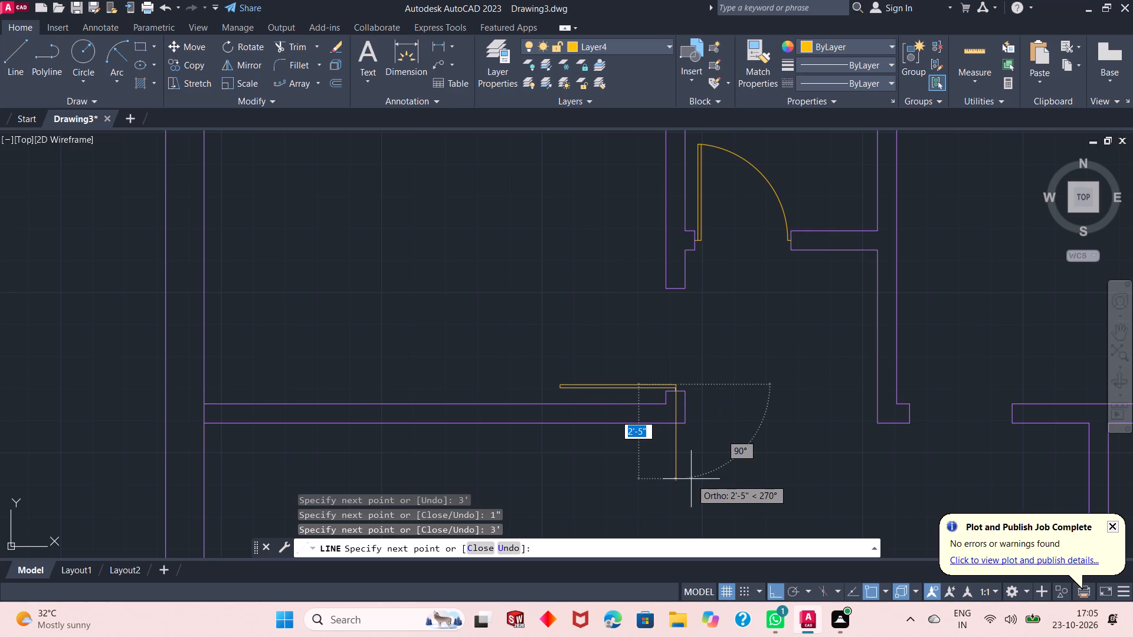
scroll(691, 479, "up", 3)
scroll(709, 439, "down", 1)
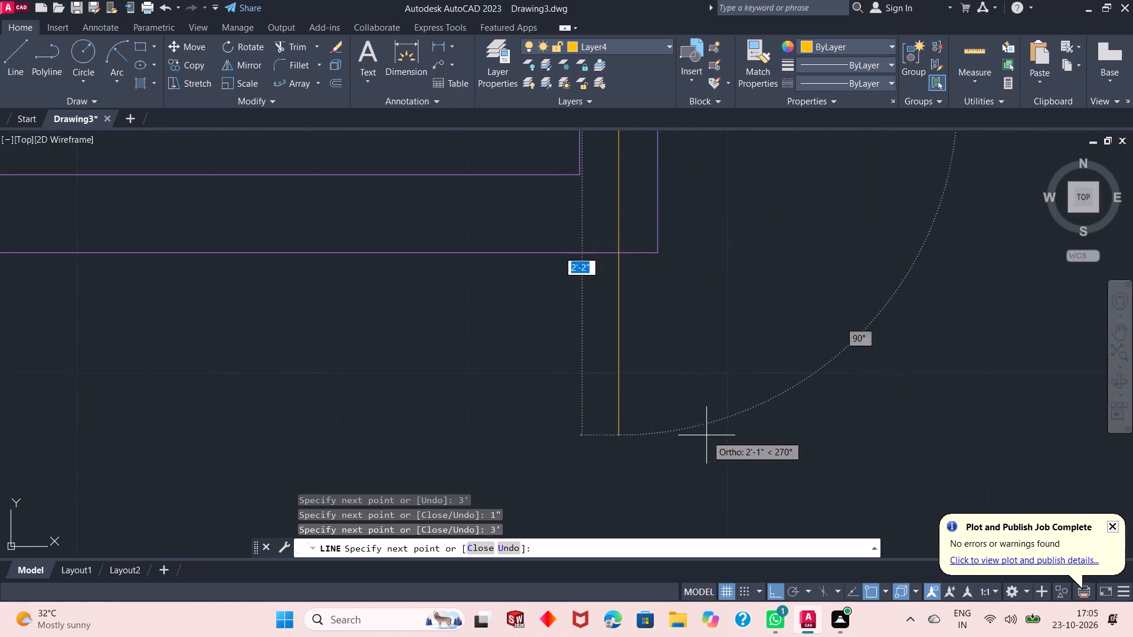
scroll(648, 224, "up", 2)
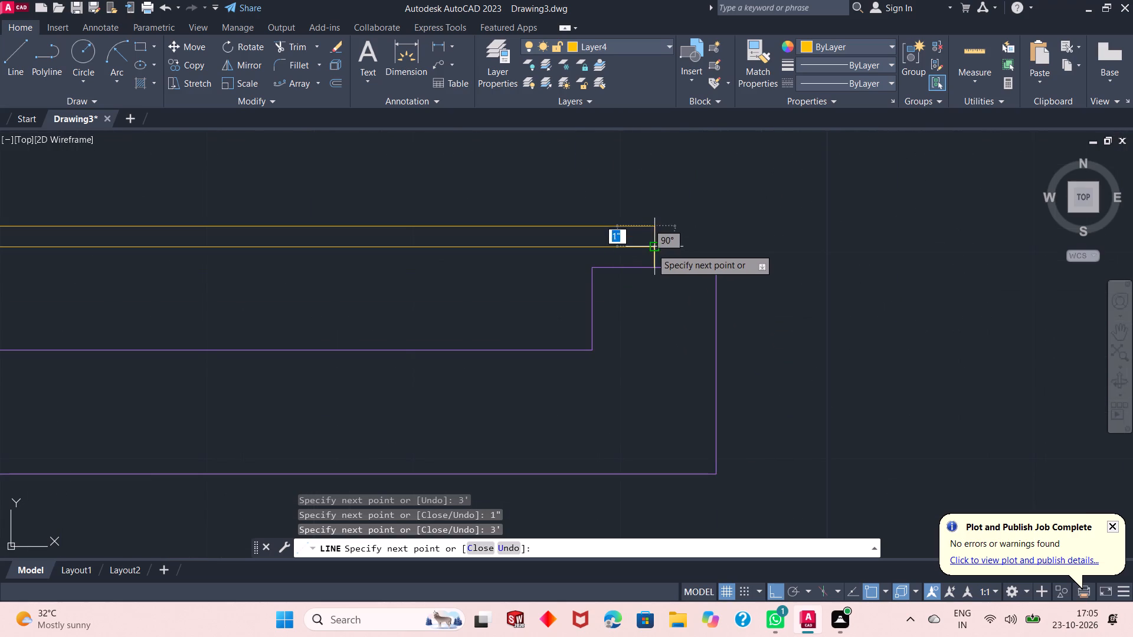
left_click(651, 246)
right_click(746, 249)
left_click(767, 258)
scroll(789, 401, "down", 2)
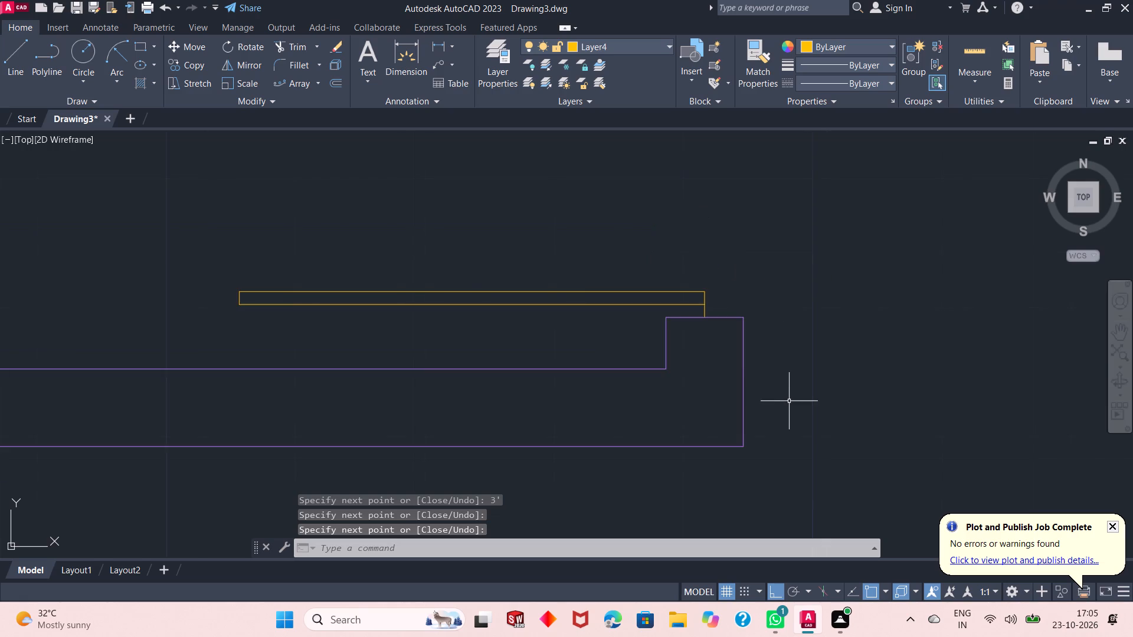
Draw a 1" line down from the midpoint of the upper jamb of the top-left room's door opening.
scroll(789, 401, "down", 1)
left_click(15, 64)
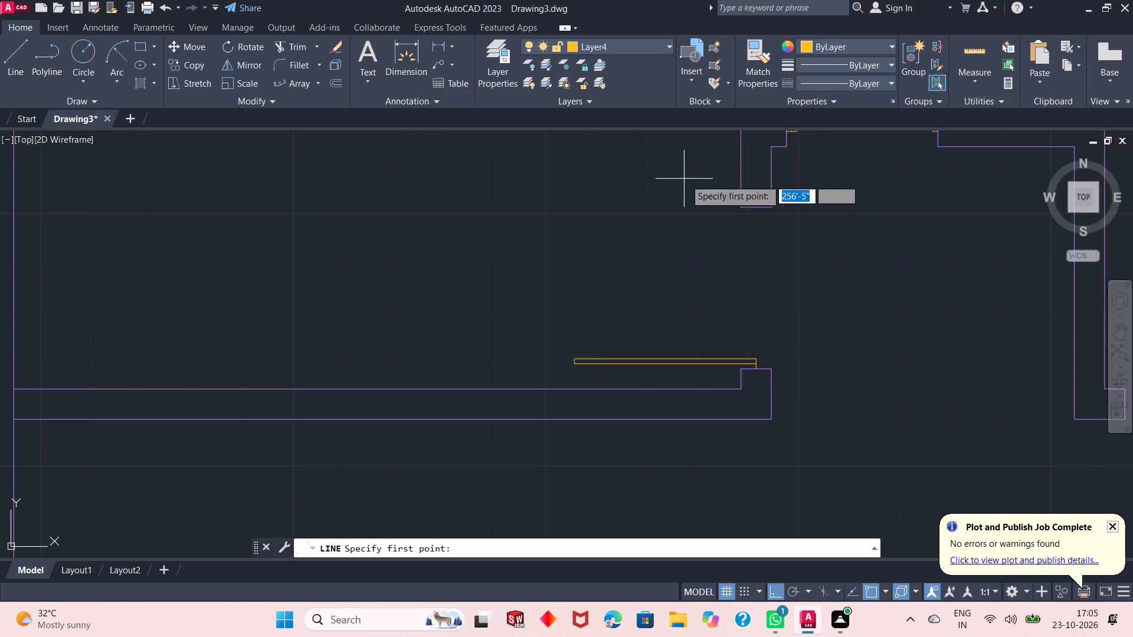
left_click(753, 206)
type("1\"'")
key("Return")
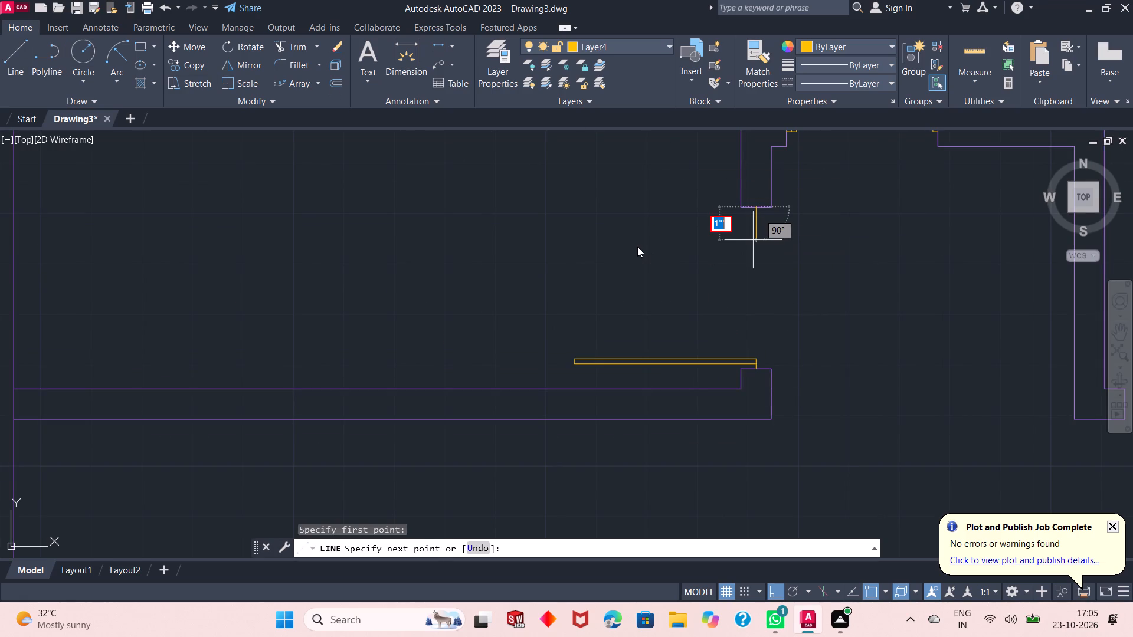
type("1\"")
key("Return")
key("Escape")
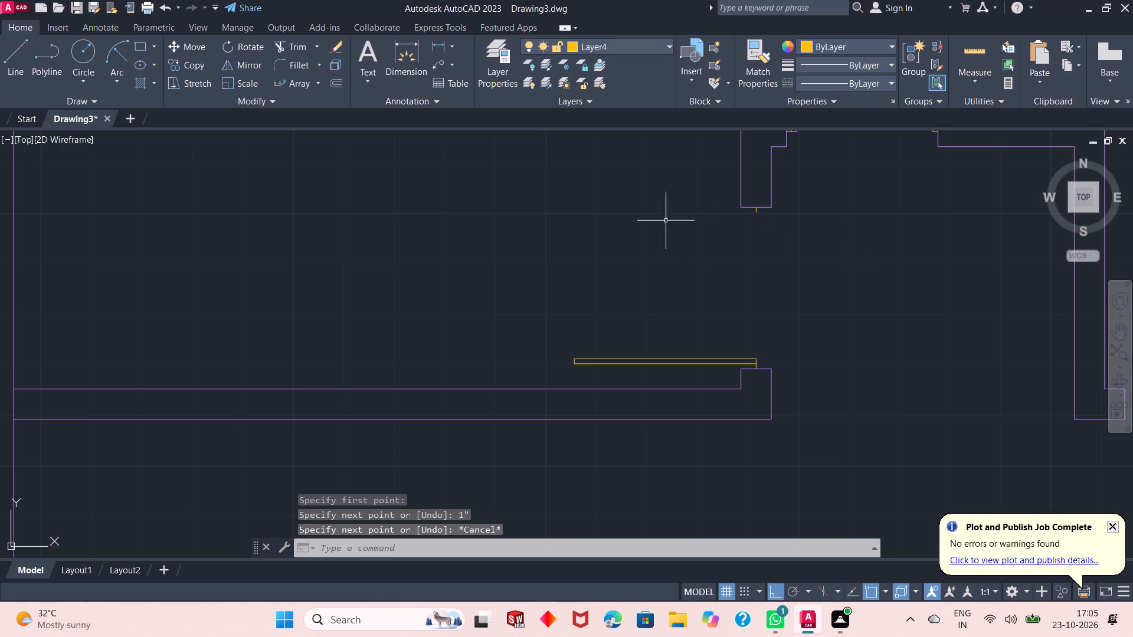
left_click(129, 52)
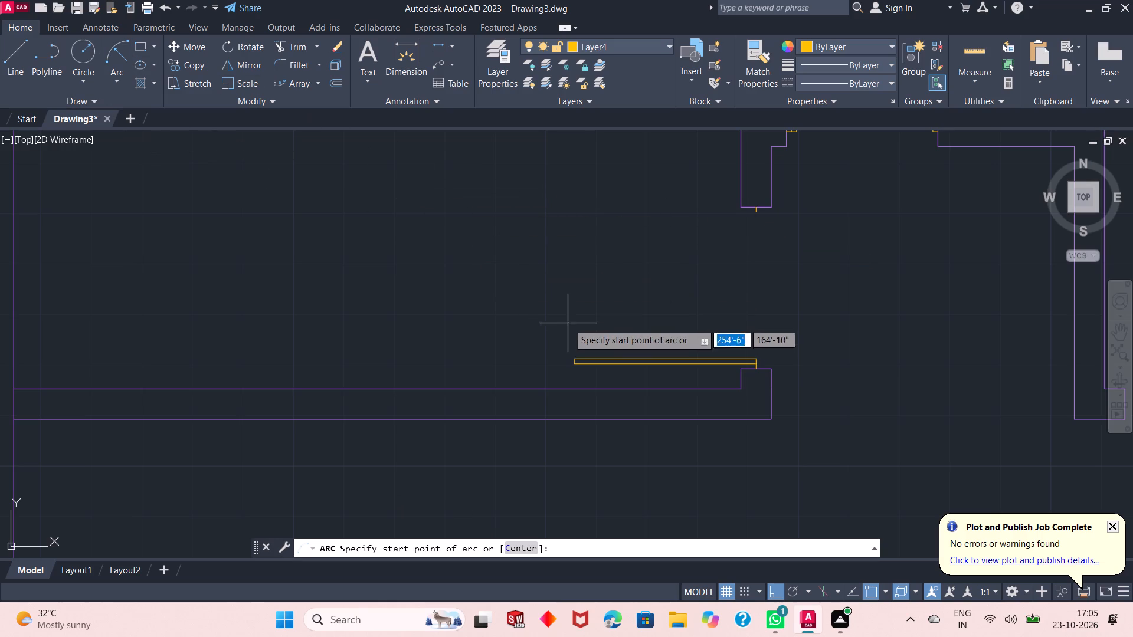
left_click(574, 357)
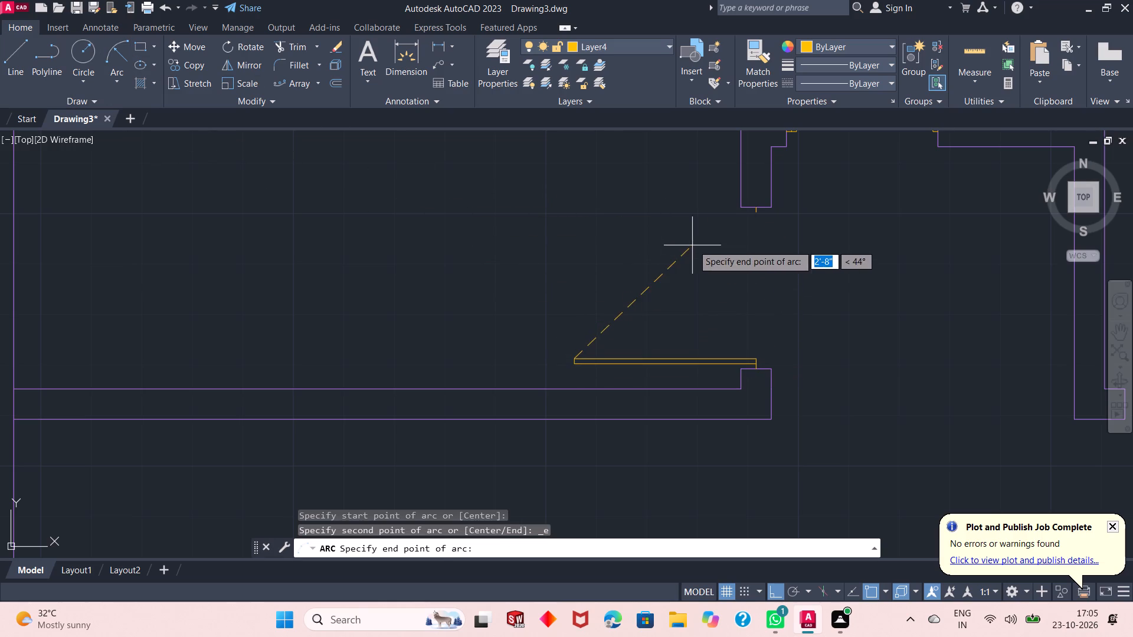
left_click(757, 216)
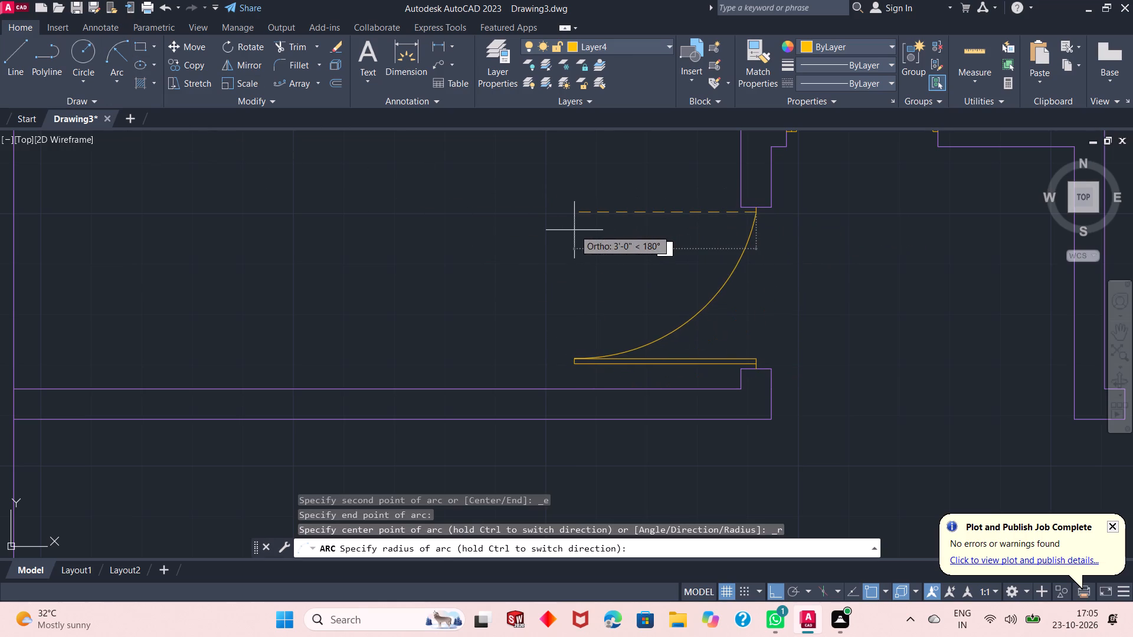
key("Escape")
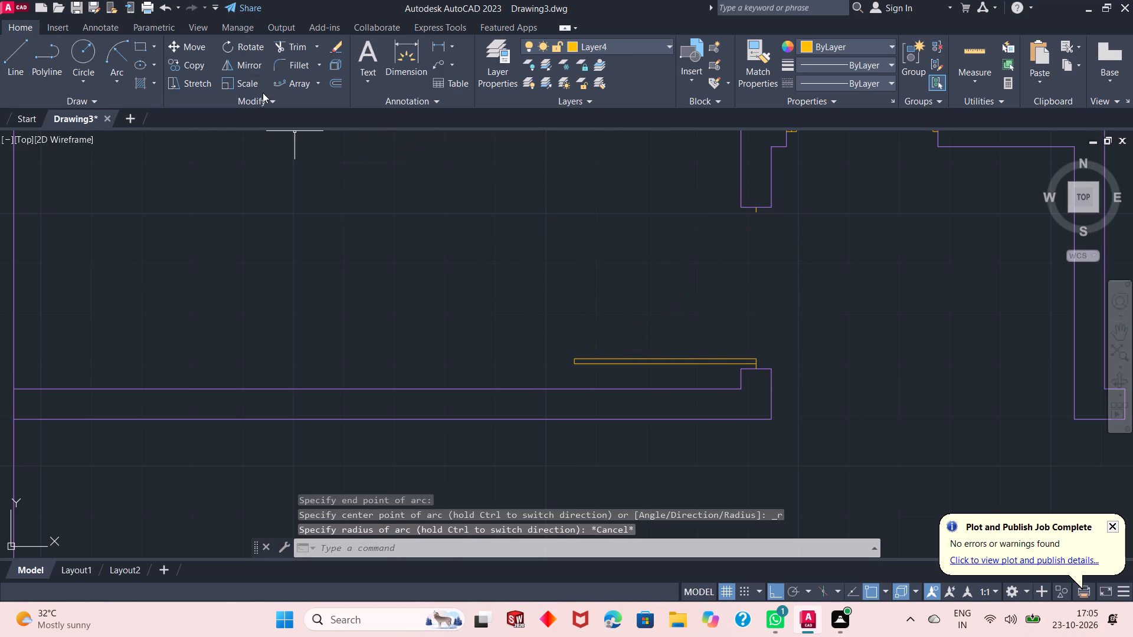
Draw the door swing as a start-end-radius arc from the upper jamb's 1" line to the leaf's upper-left corner, radius 3'.
left_click(116, 52)
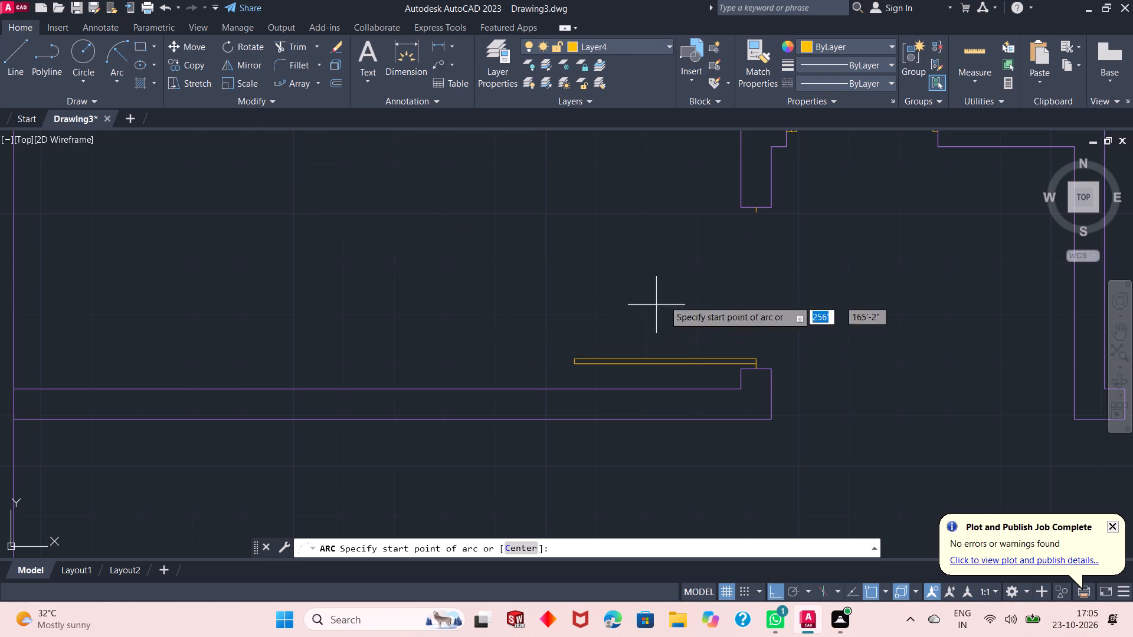
left_click(757, 217)
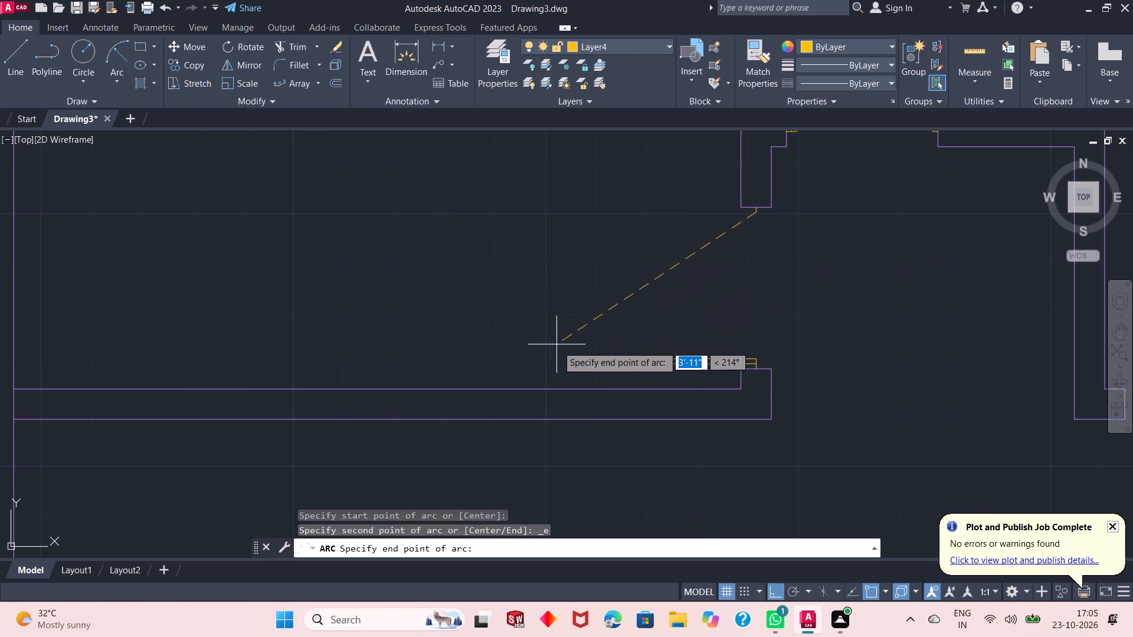
left_click(574, 356)
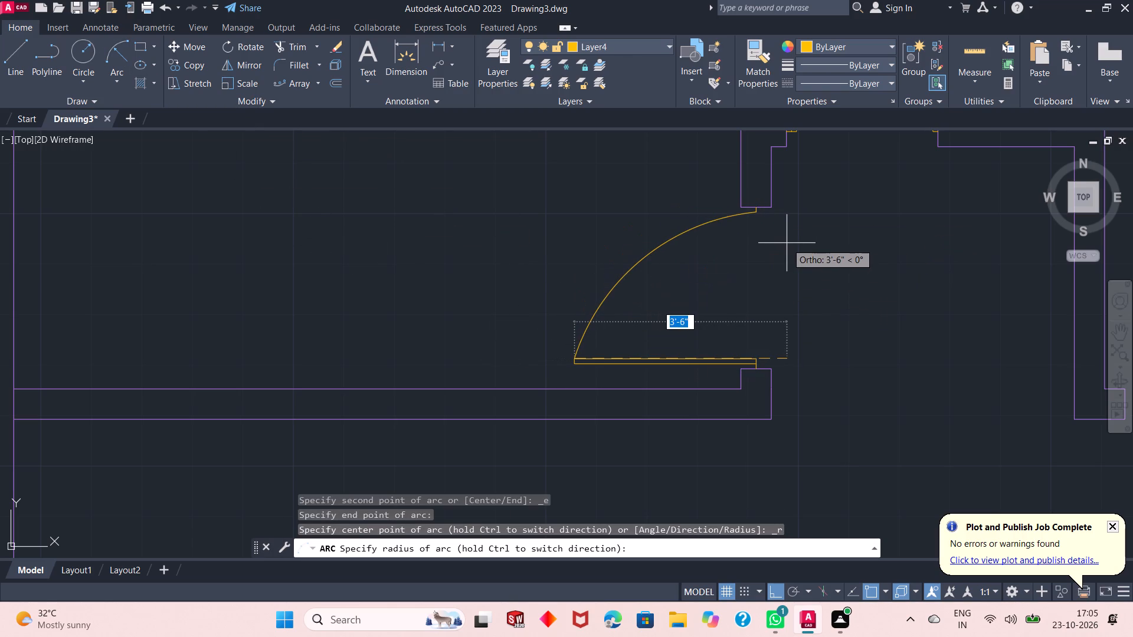
type("3'")
key("Return")
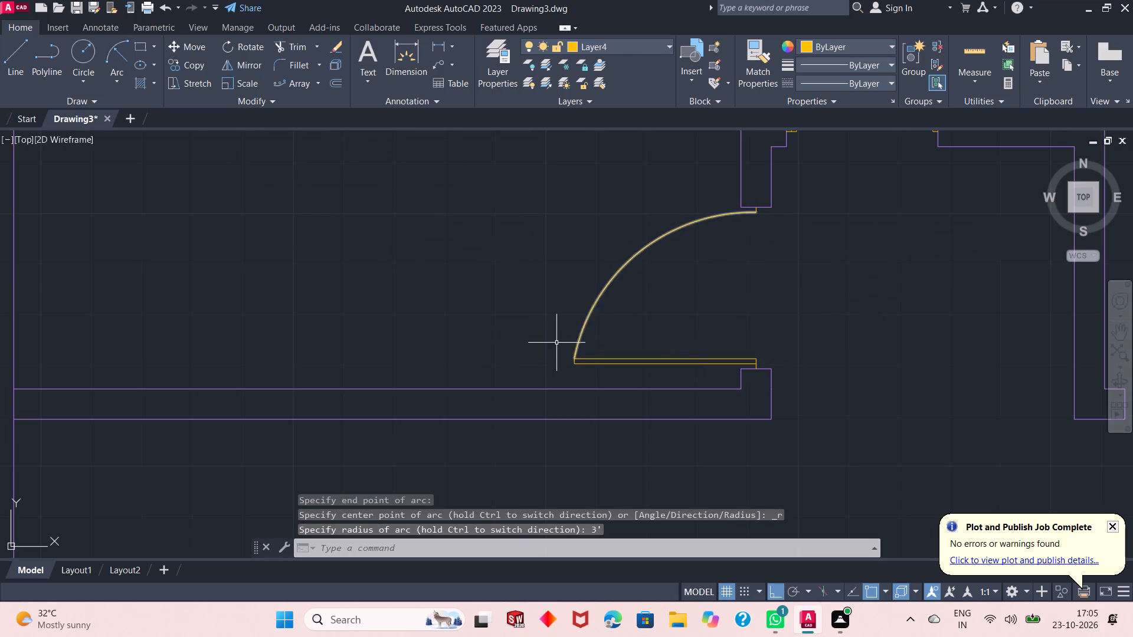
key("Escape")
scroll(515, 402, "down", 1)
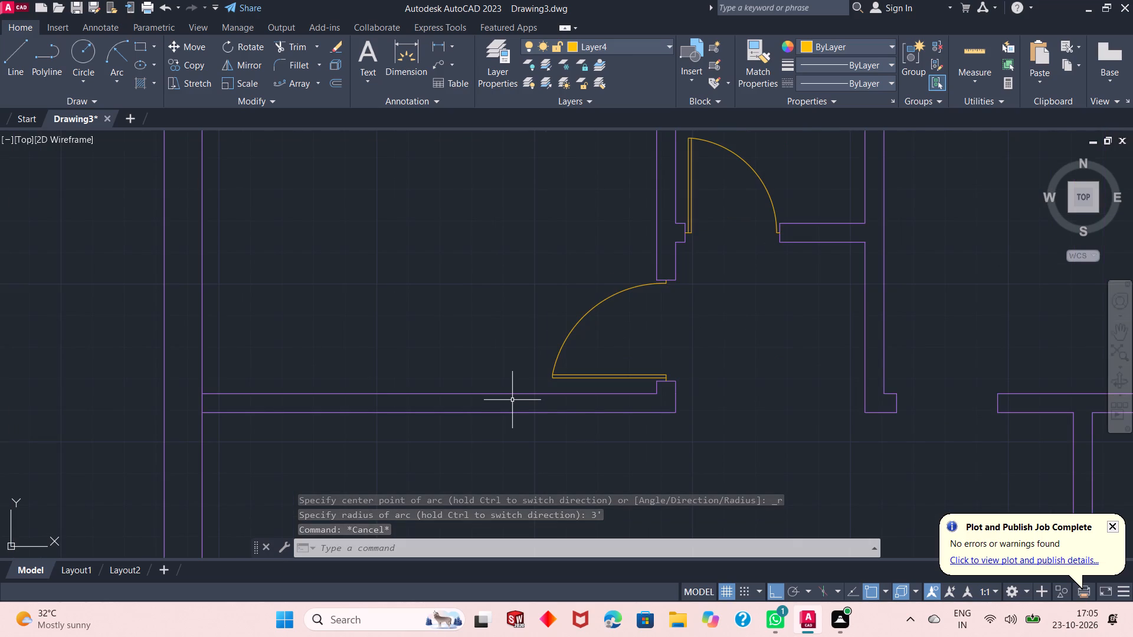
scroll(525, 383, "down", 1)
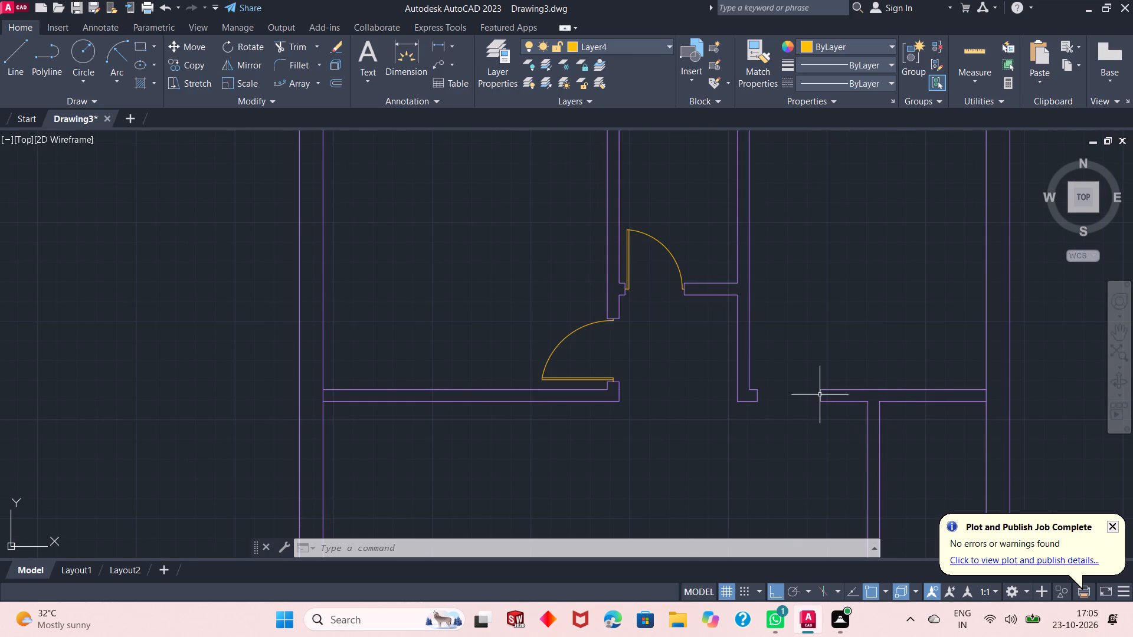
At the top-right room's door opening, draw a 1" line right from the left jamb's midpoint, continuing 3' up.
scroll(913, 412, "up", 1)
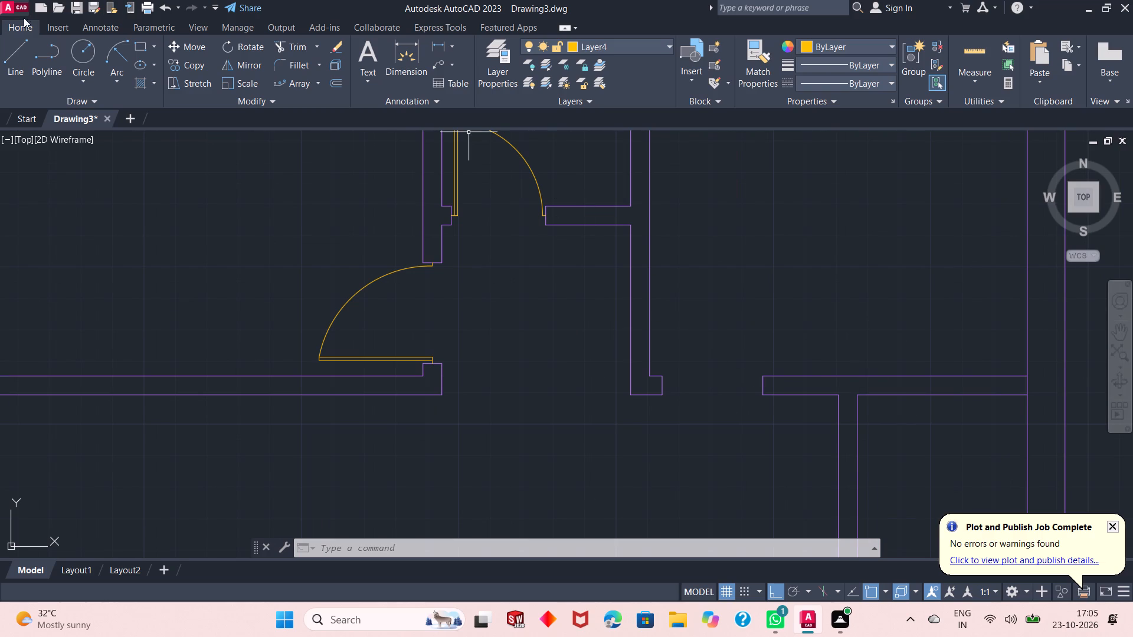
left_click(20, 60)
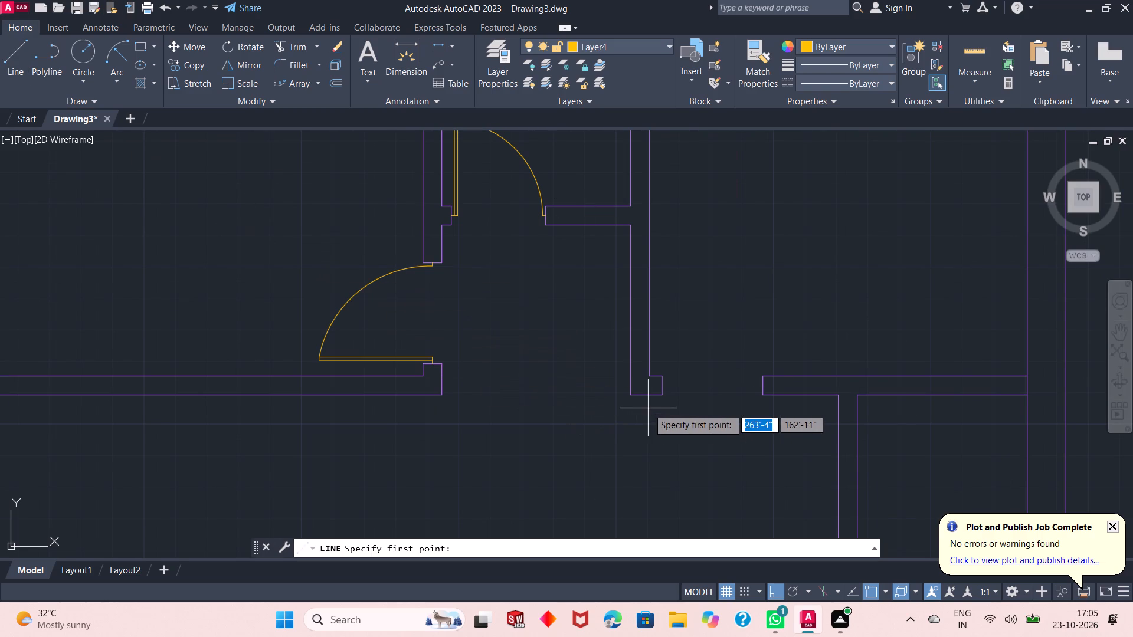
left_click(662, 387)
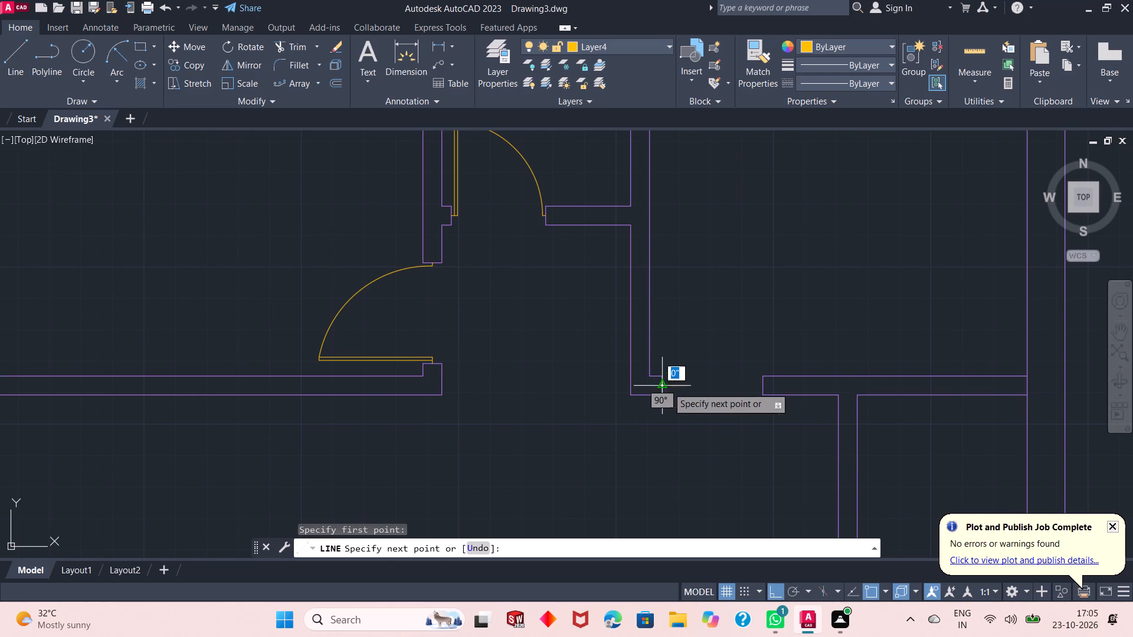
key("1")
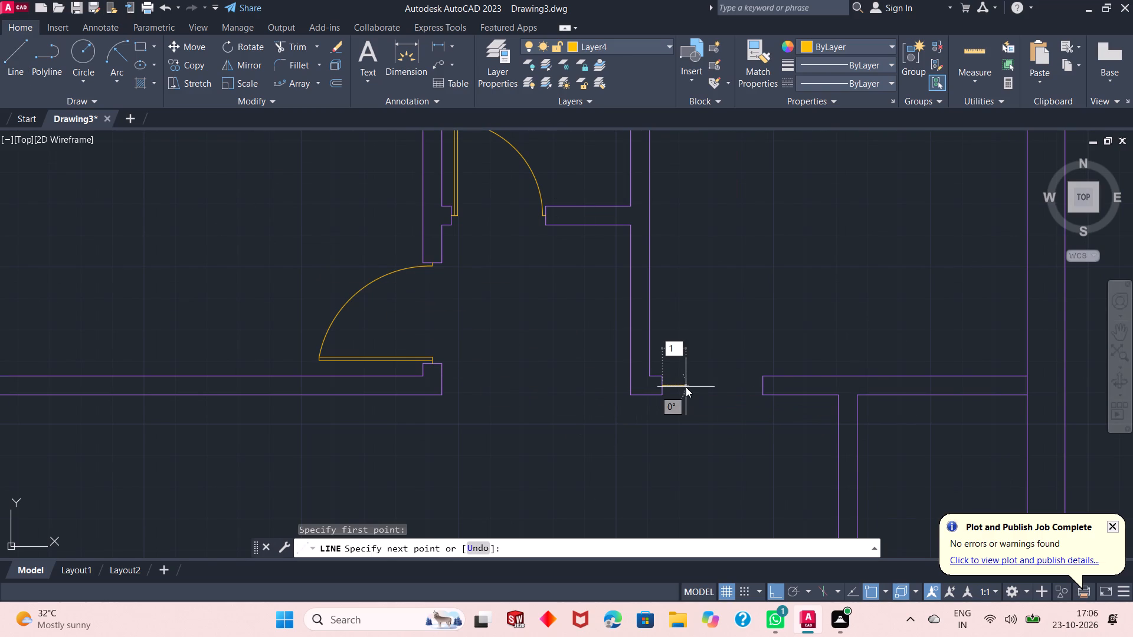
key("shift+quotedbl")
key("Return")
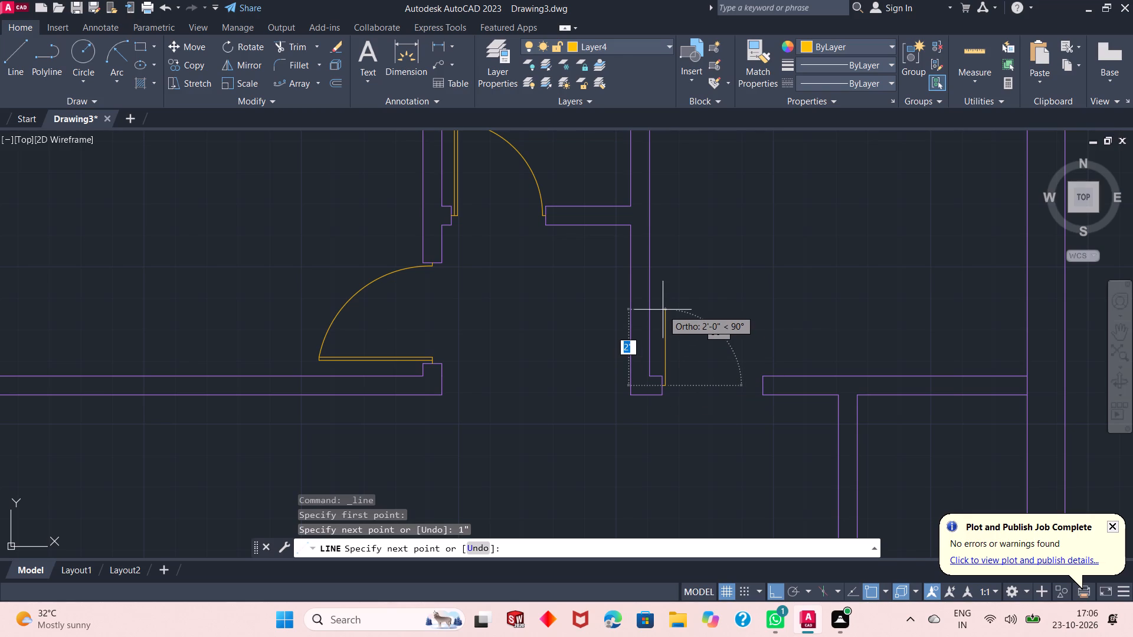
type("3'")
key("Return")
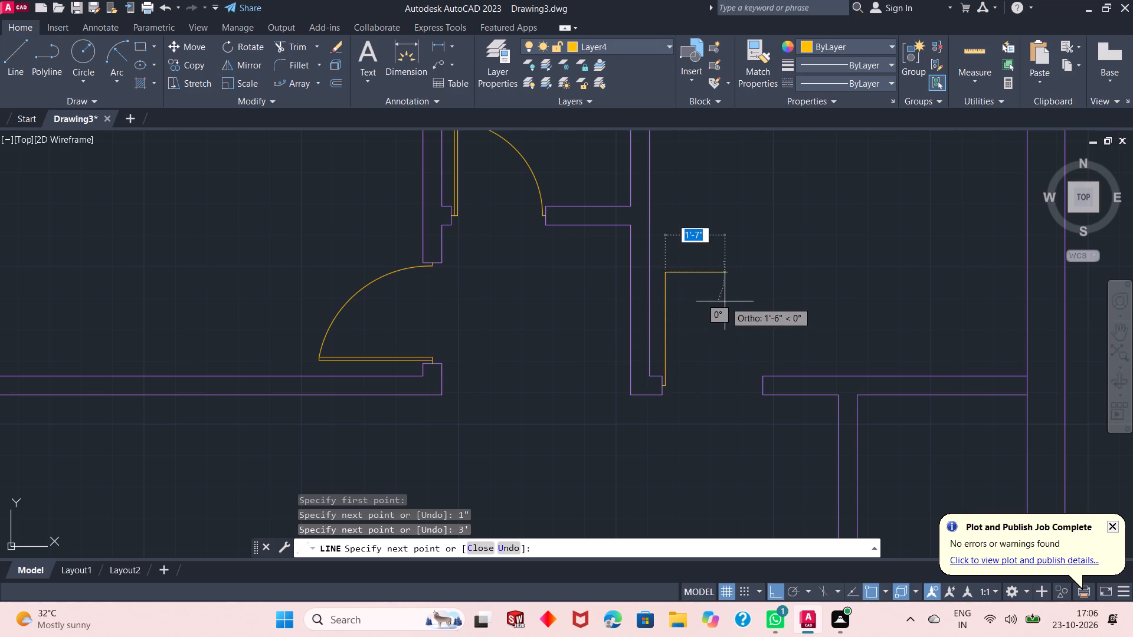
Complete this door leaf by continuing 1" right and 3' down, closing left to the leaf's base at the 1" line.
type("1\"")
key("Return")
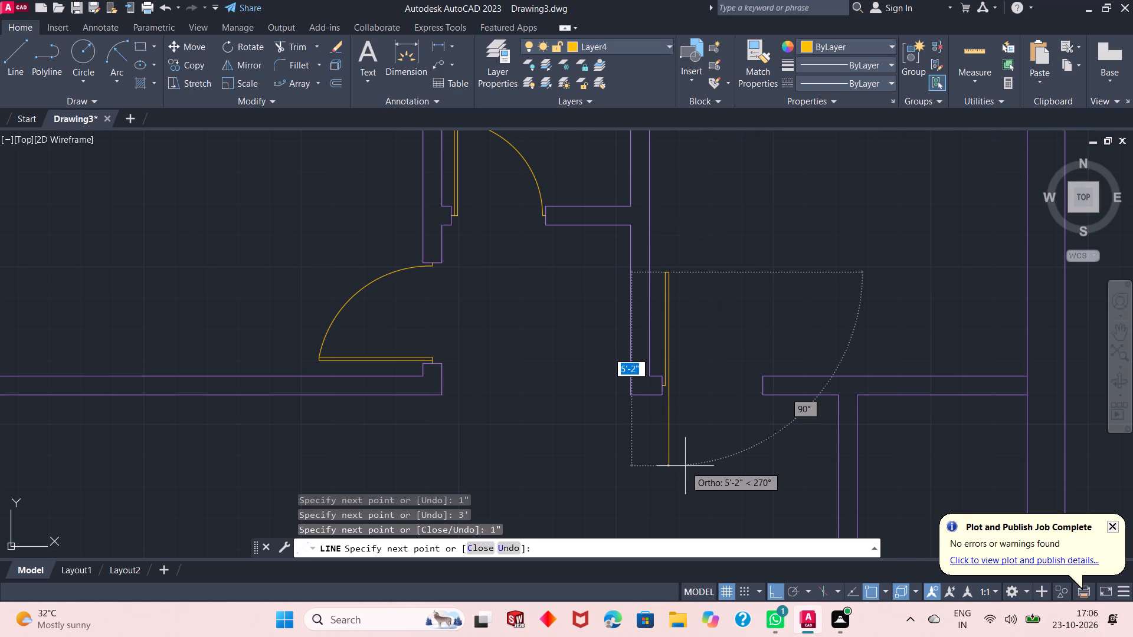
type("3'")
key("Return")
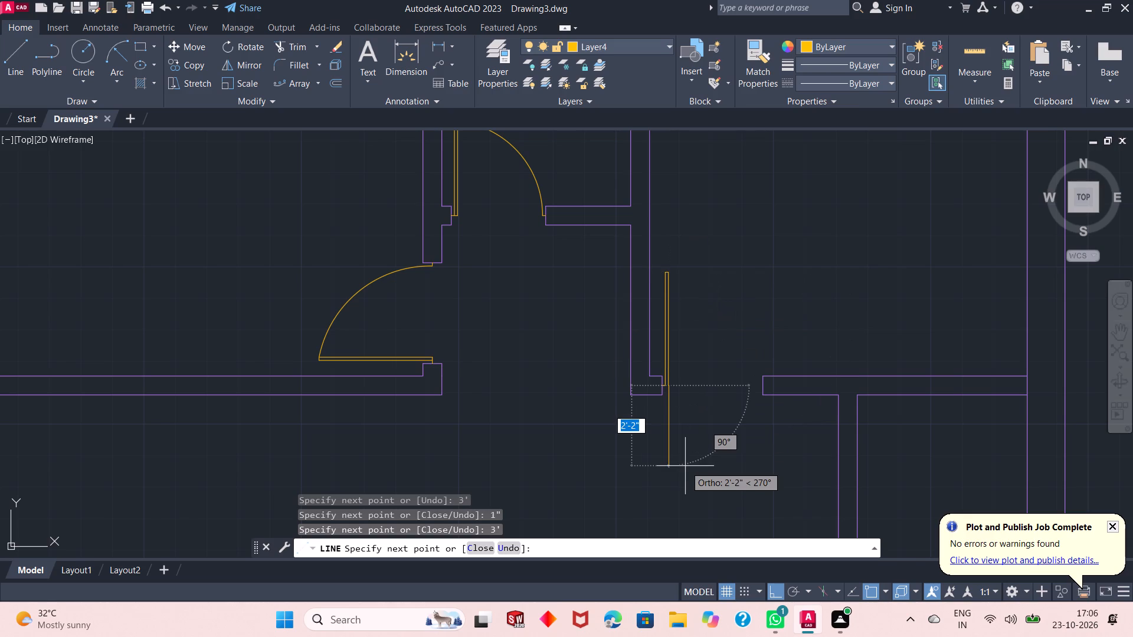
scroll(659, 368, "up", 3)
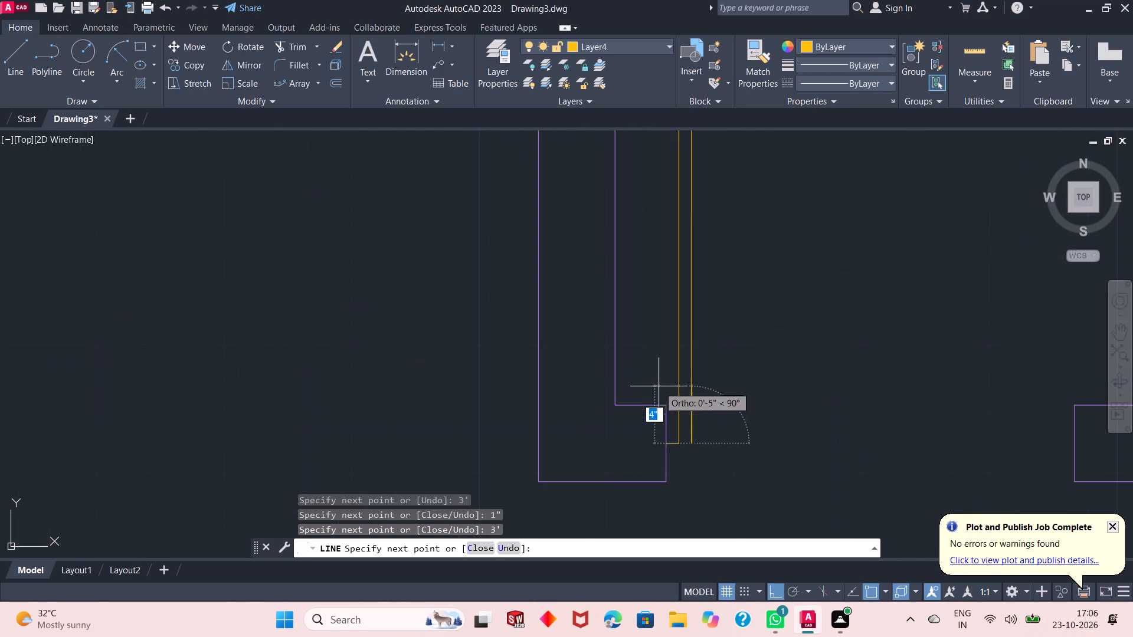
left_click(682, 441)
right_click(756, 382)
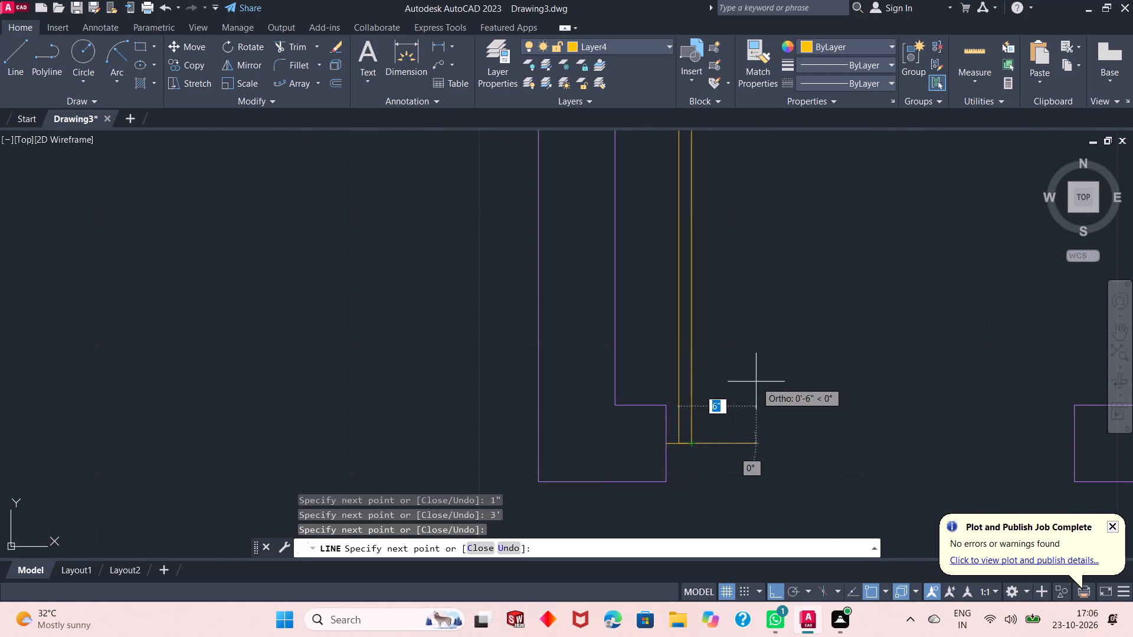
left_click(765, 385)
Draw a 1" line left from the midpoint of the right jamb of the top-right room's door opening.
scroll(660, 456, "down", 1)
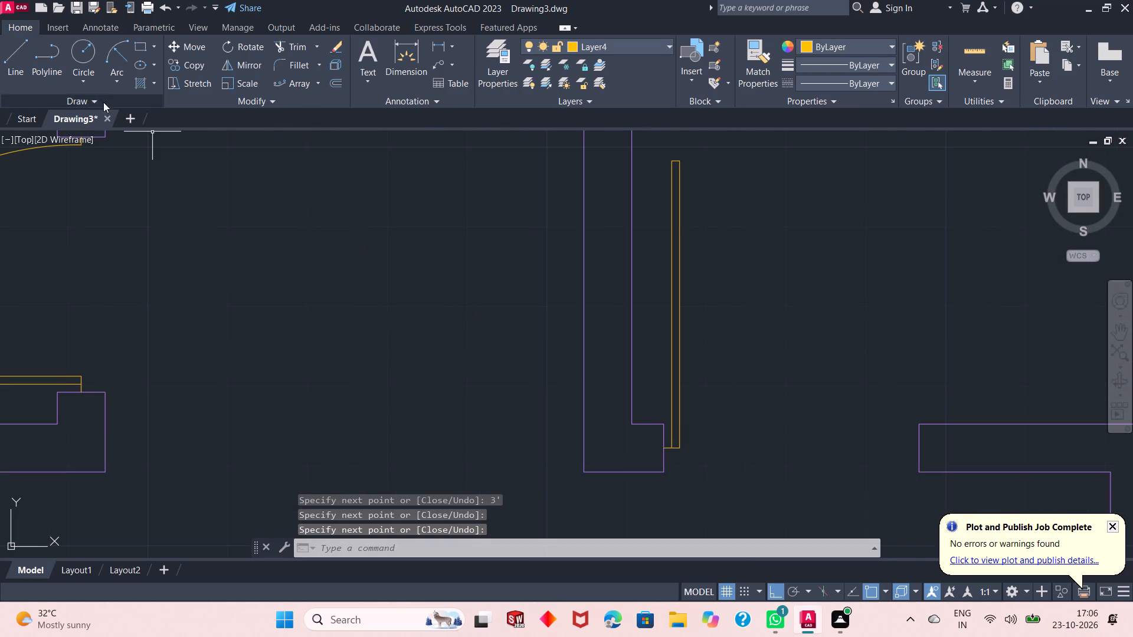
left_click(4, 67)
scroll(671, 382, "down", 1)
scroll(842, 442, "up", 2)
left_click(793, 394)
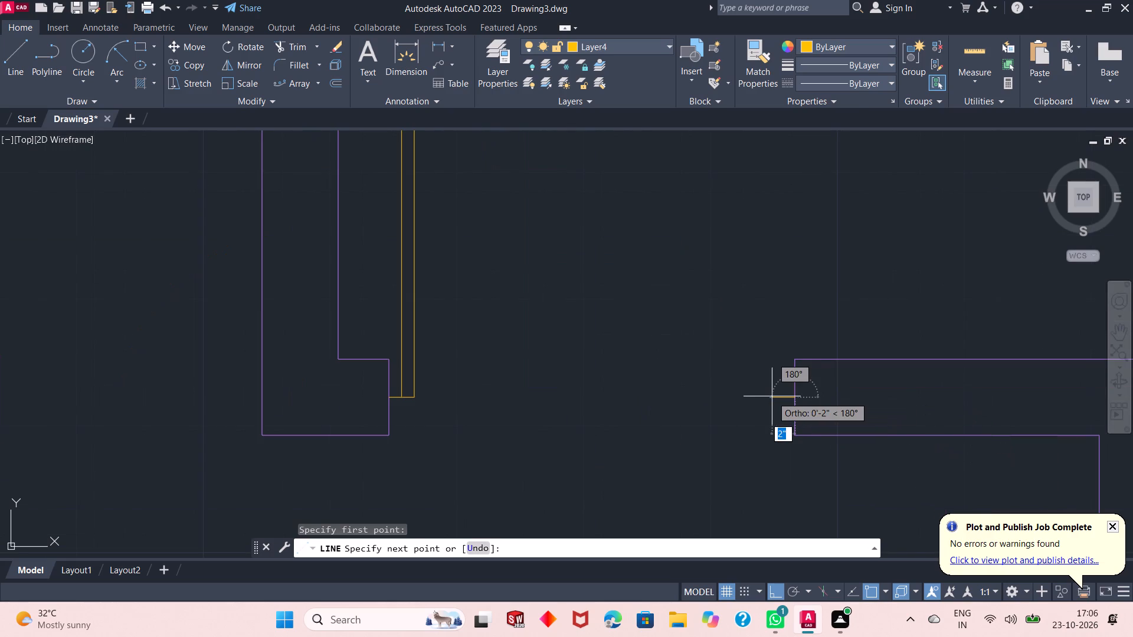
type("1\"")
key("Return")
right_click(772, 396)
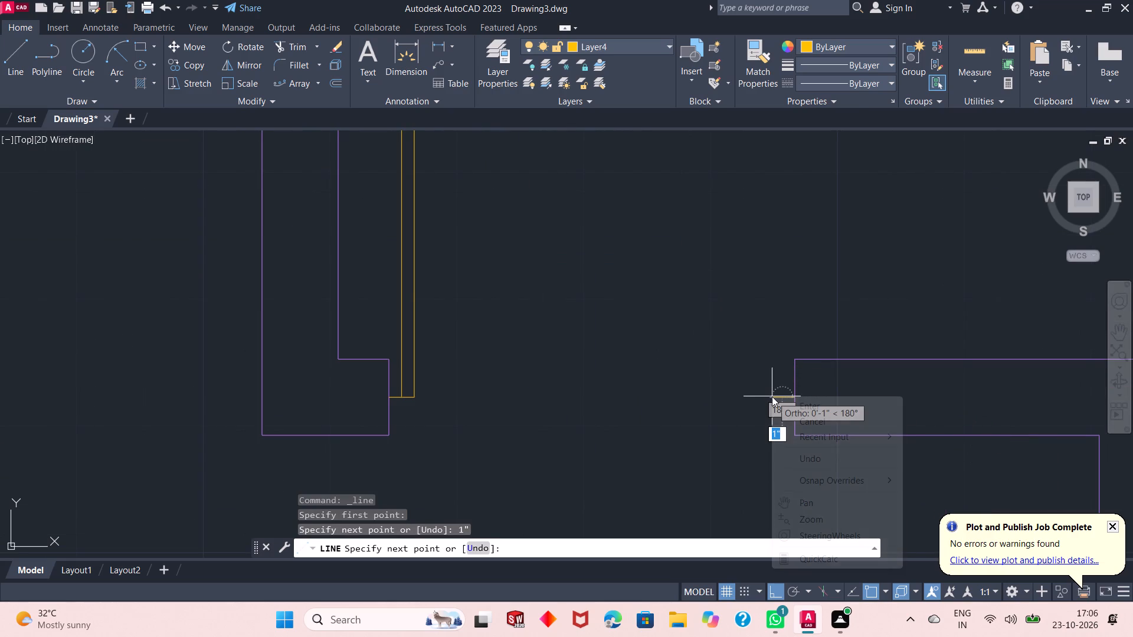
left_click(797, 406)
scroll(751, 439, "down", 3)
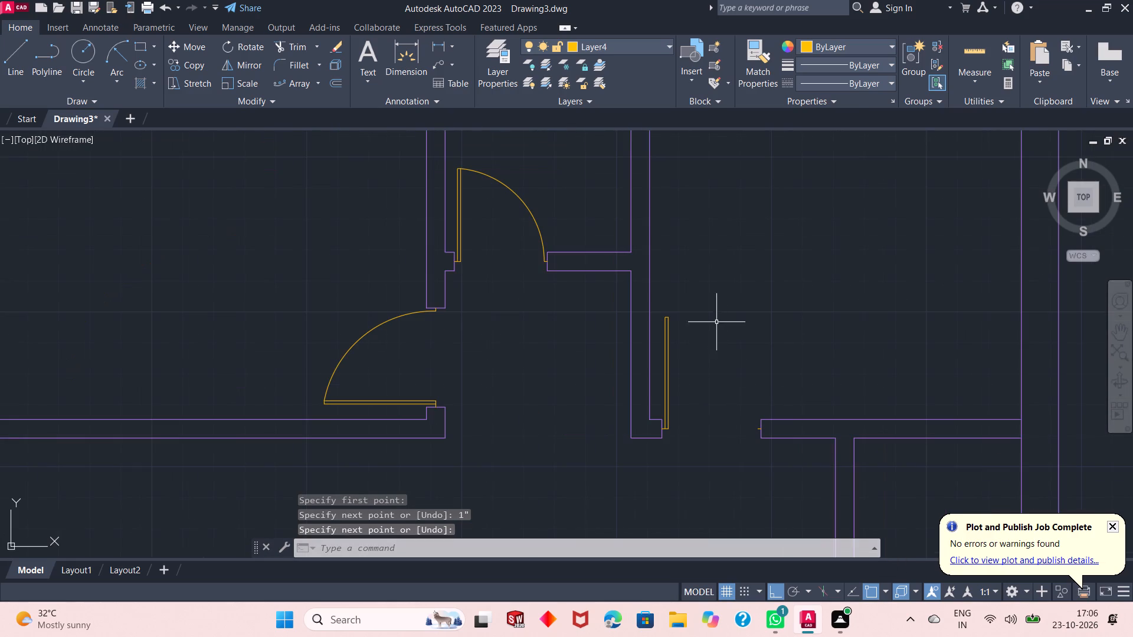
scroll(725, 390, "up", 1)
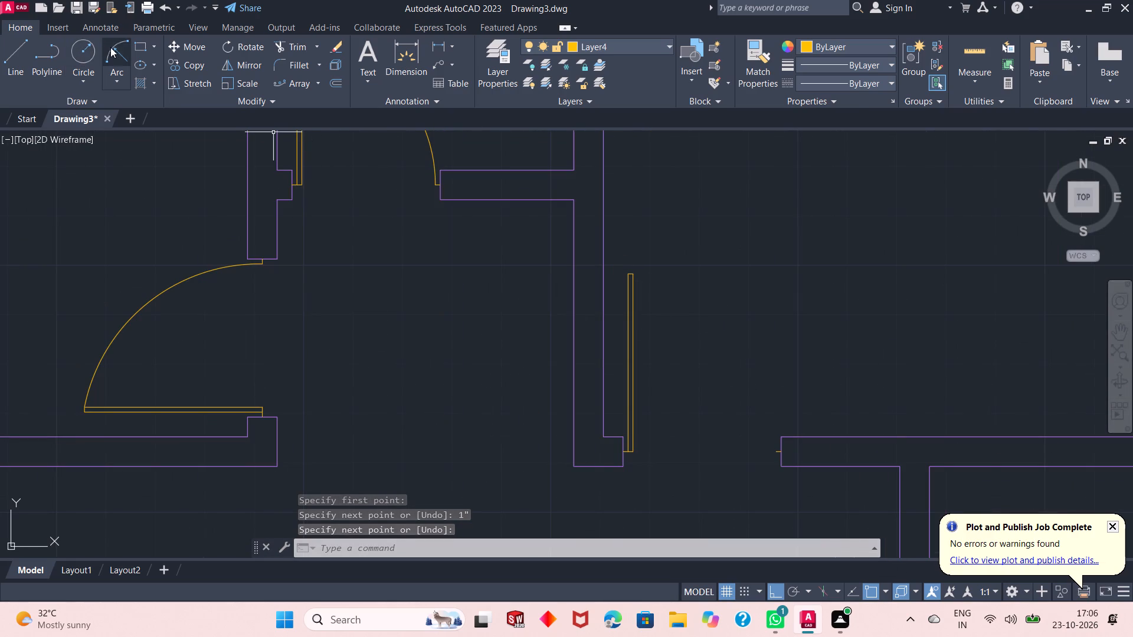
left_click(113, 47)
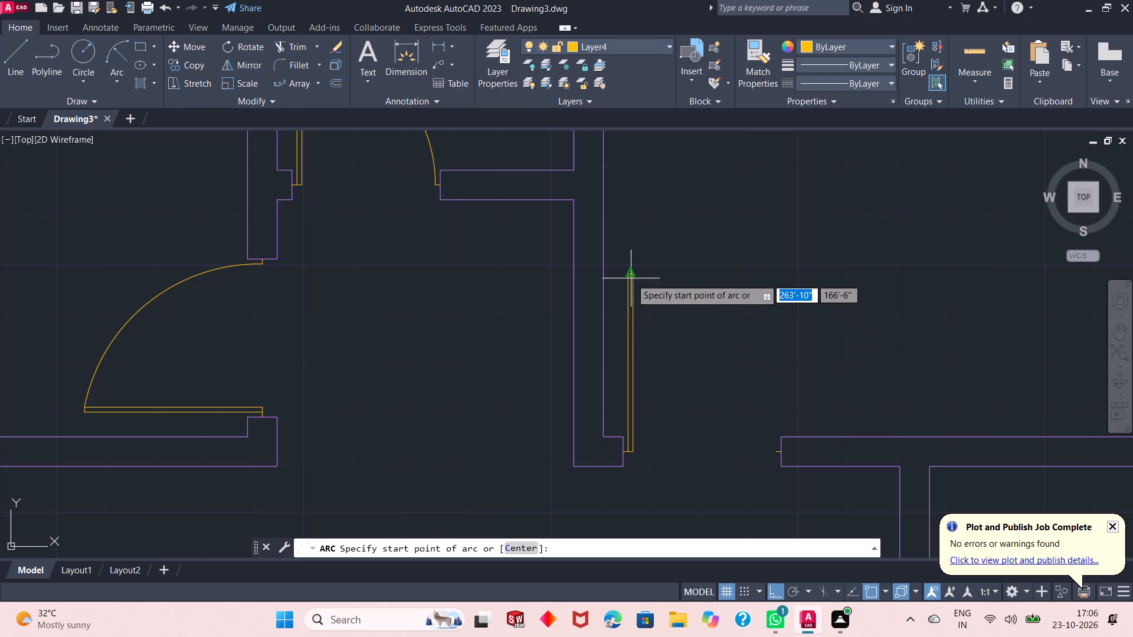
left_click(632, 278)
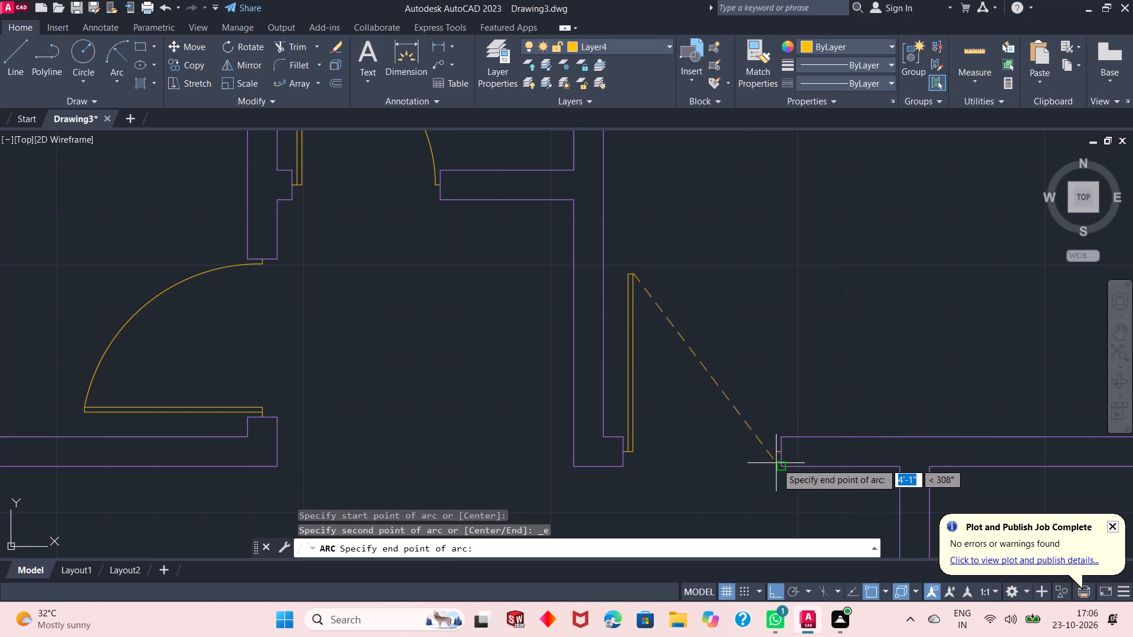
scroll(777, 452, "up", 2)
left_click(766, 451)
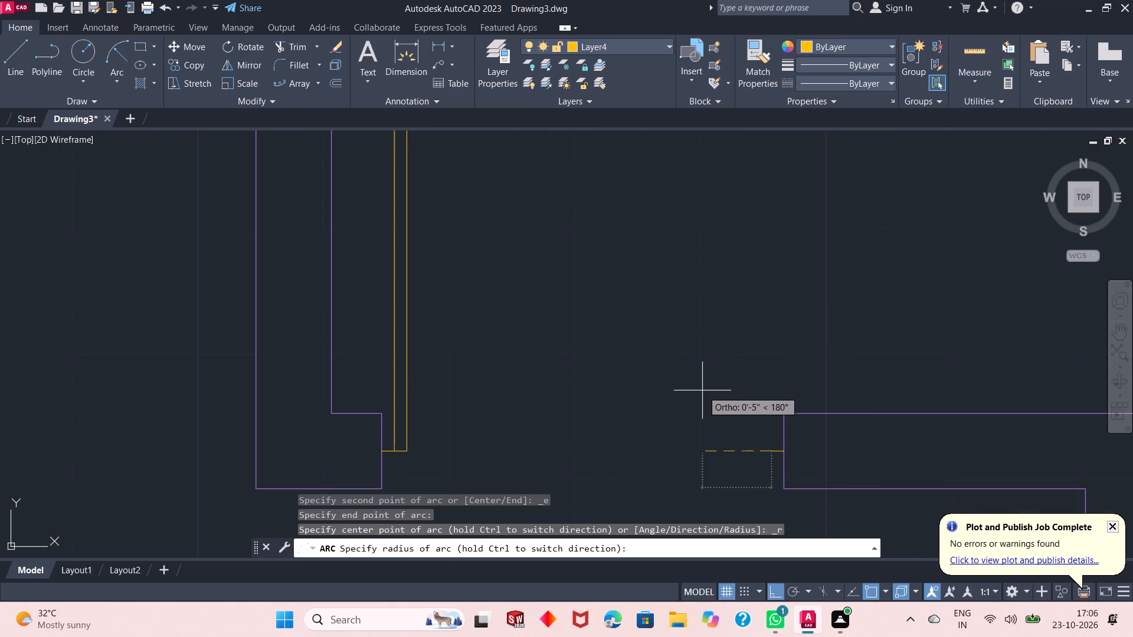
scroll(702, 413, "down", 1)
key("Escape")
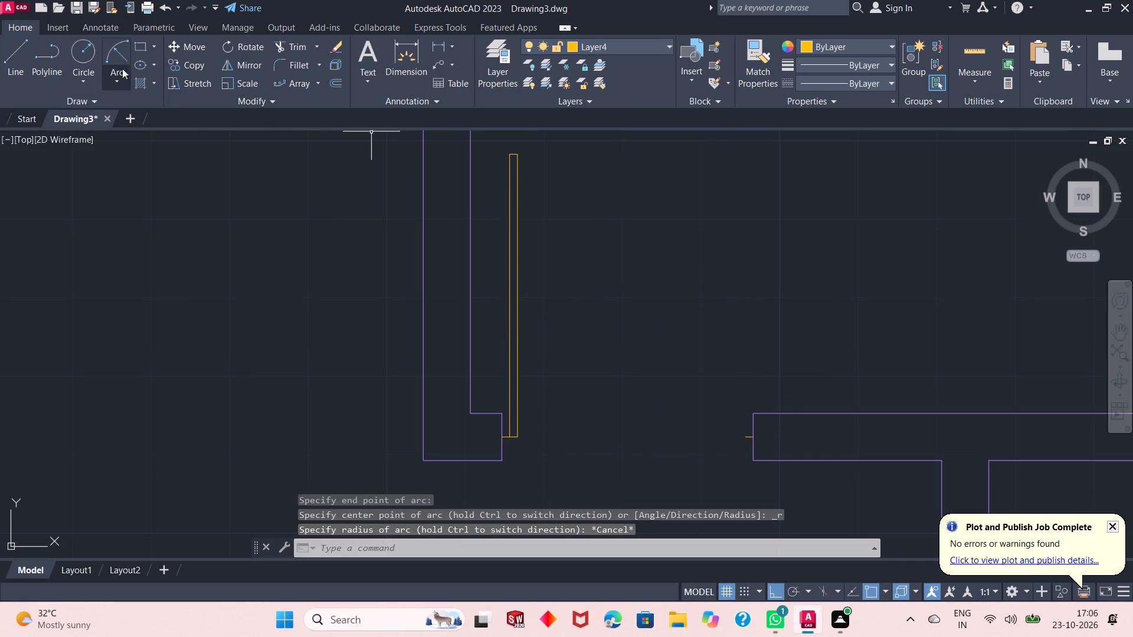
Draw the door swing as a start-end-radius arc from the right jamb's 1" line to the leaf's upper-right corner, radius 3'.
left_click(122, 57)
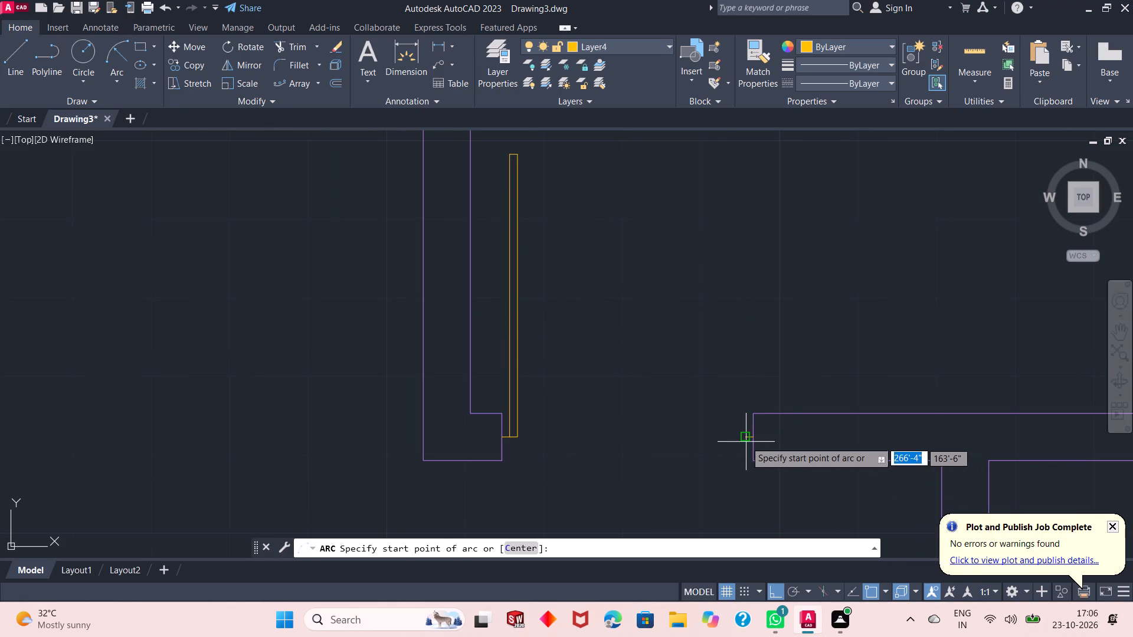
left_click(745, 439)
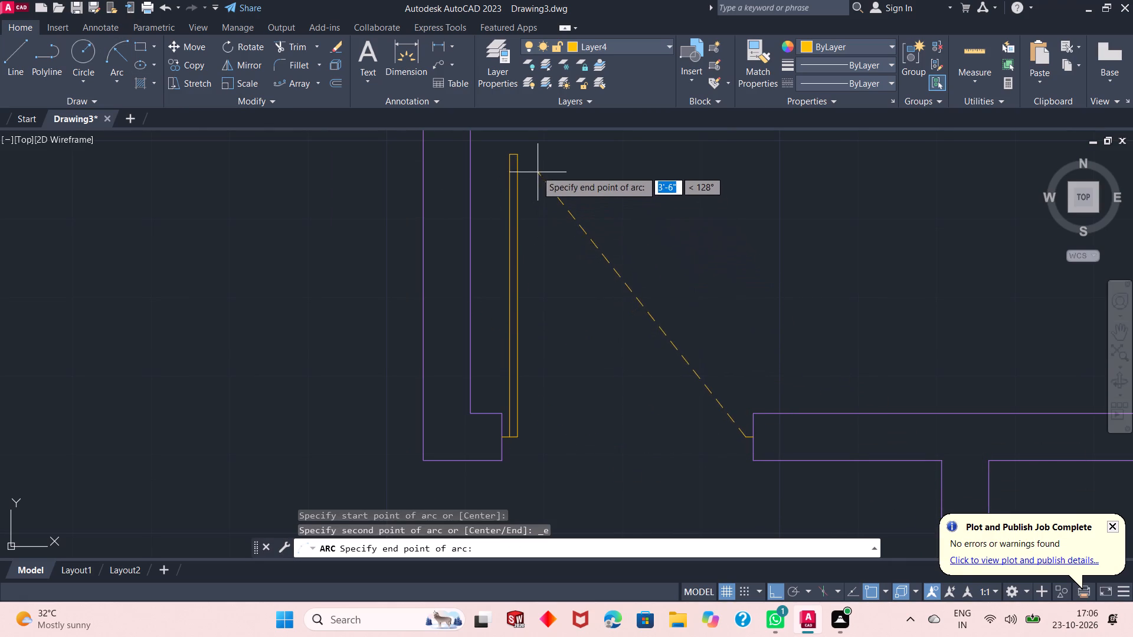
left_click(517, 155)
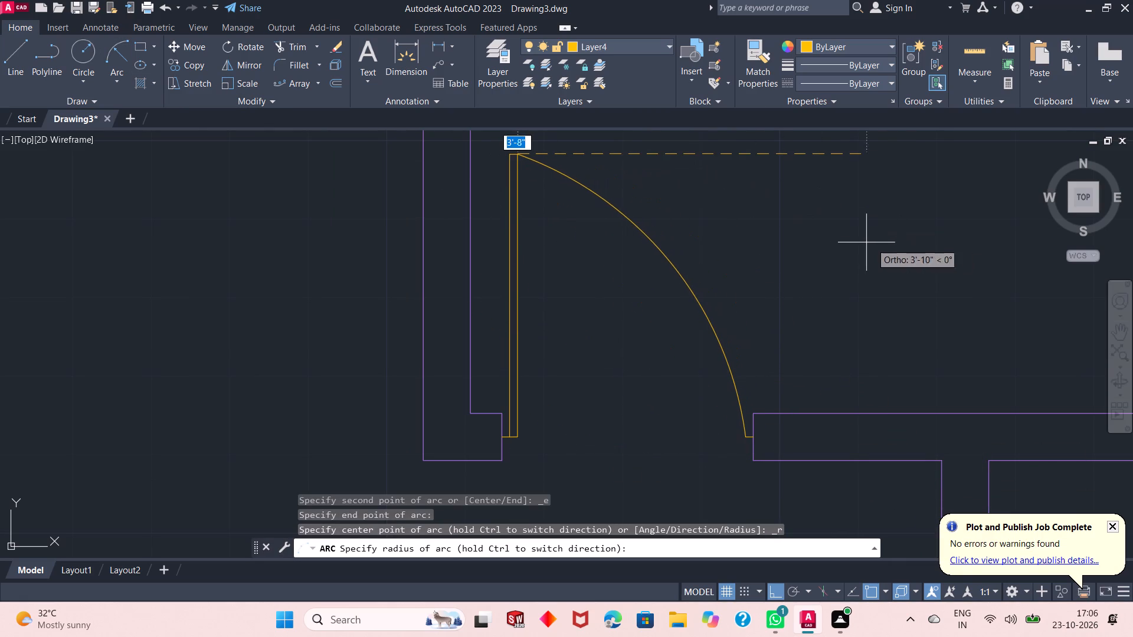
type("3'")
key("Return")
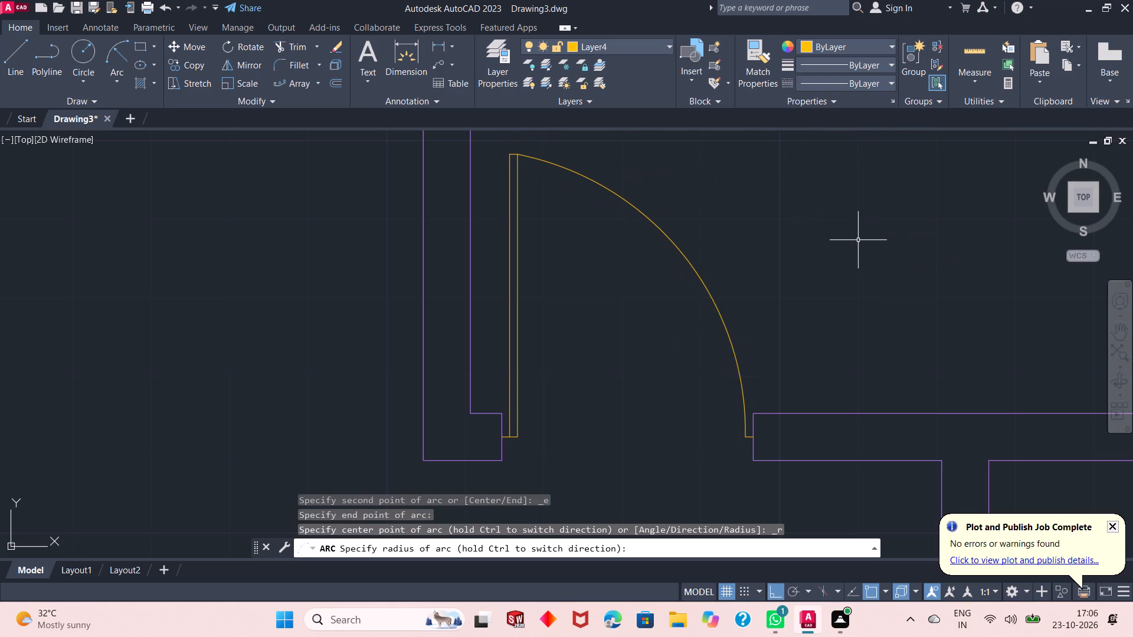
At the door opening in the small right-hand room's lower wall, draw a 1" line right from the left jamb's midpoint, continuing 2' up.
scroll(778, 360, "down", 2)
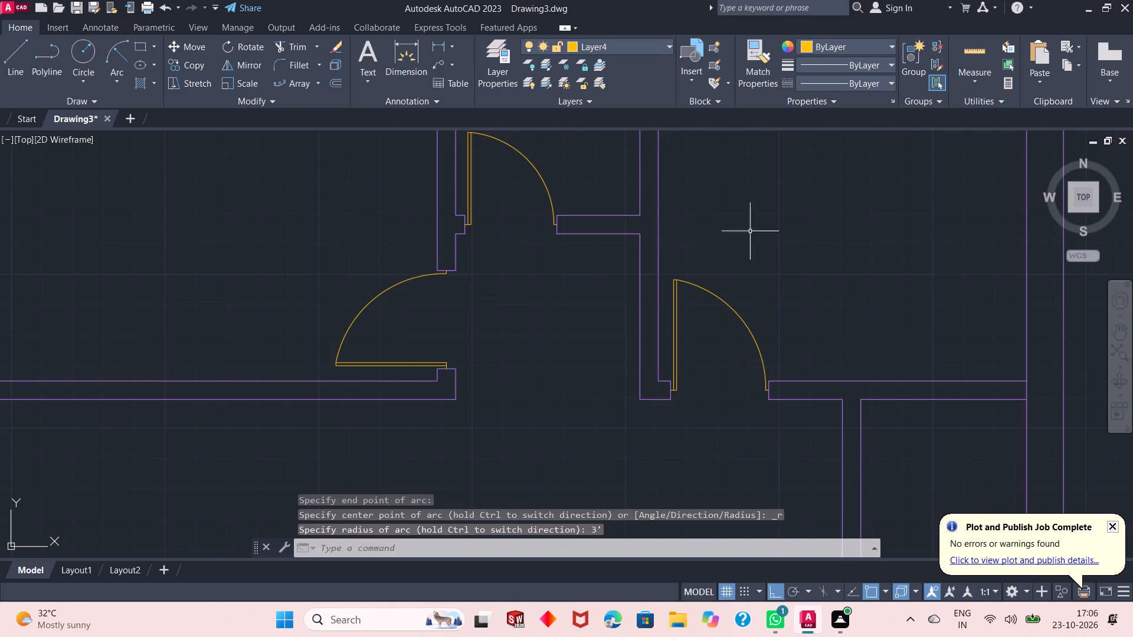
scroll(741, 220, "down", 1)
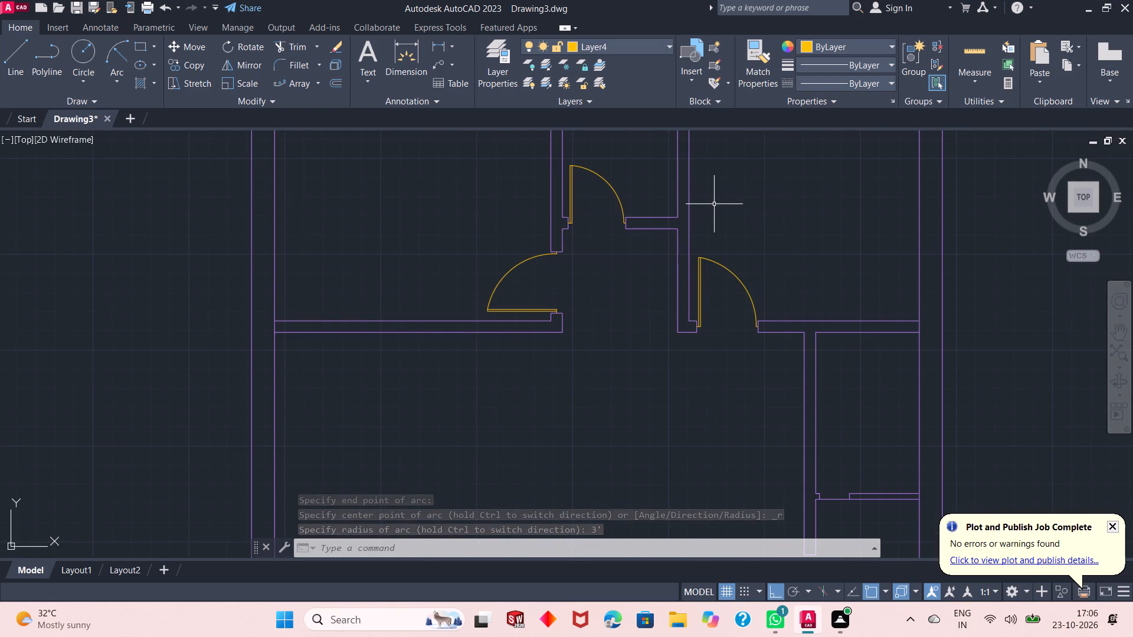
scroll(714, 204, "down", 1)
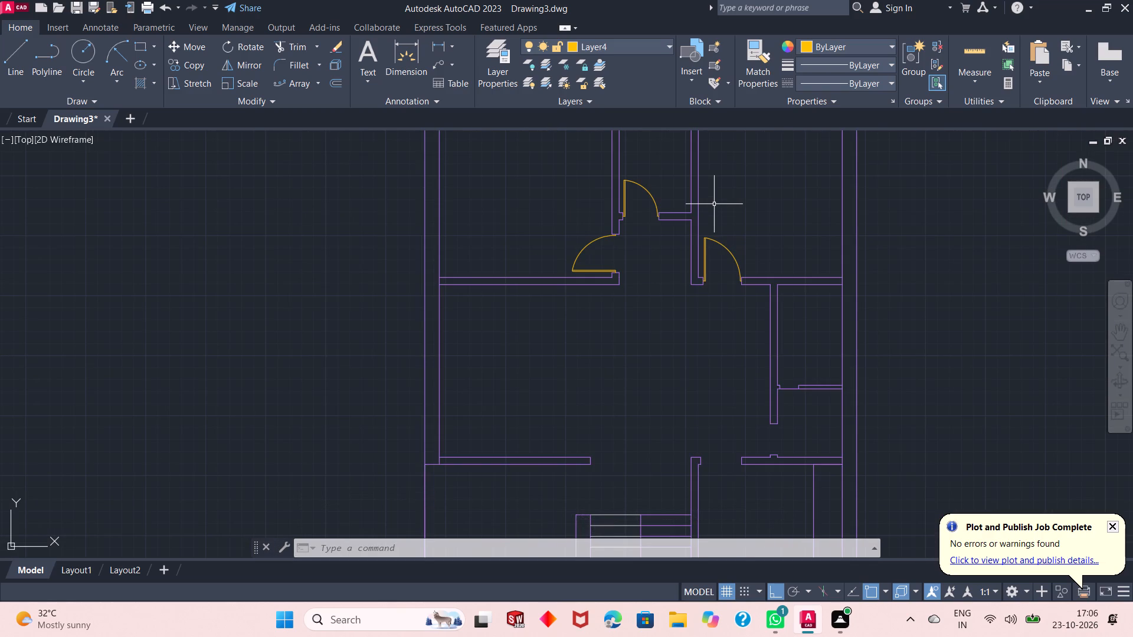
scroll(708, 202, "down", 1)
scroll(768, 320, "up", 2)
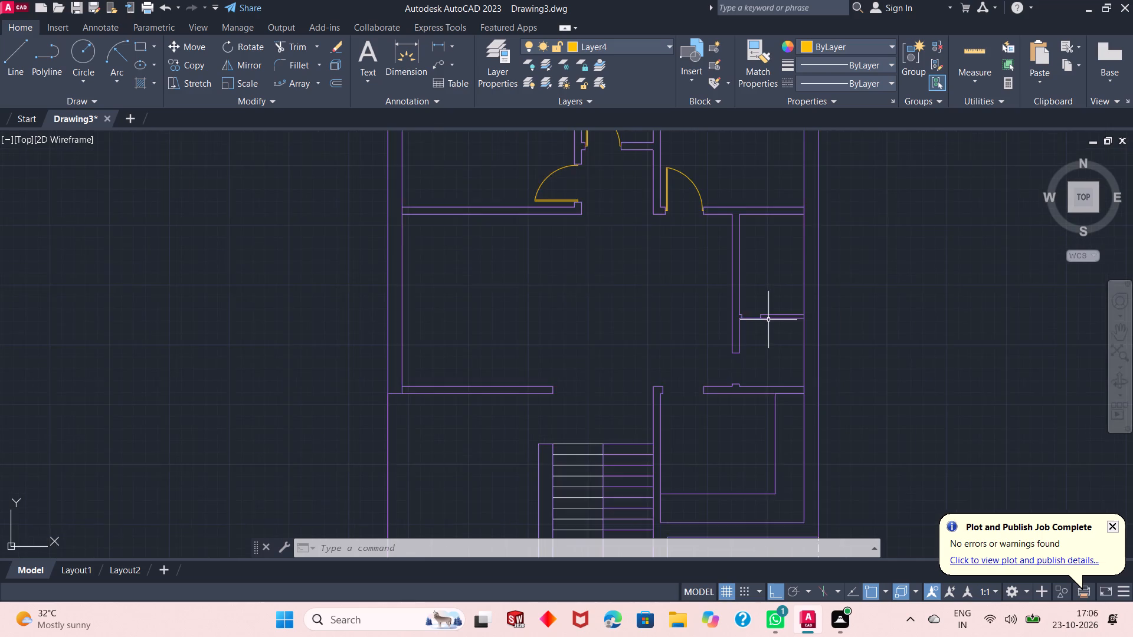
scroll(768, 320, "up", 2)
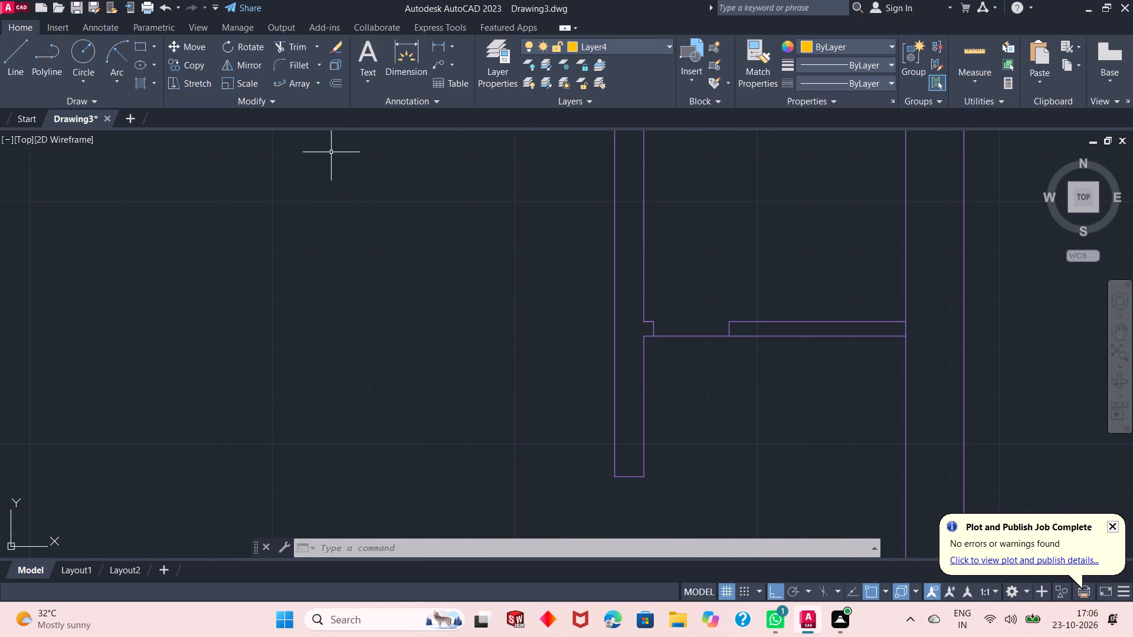
left_click(19, 62)
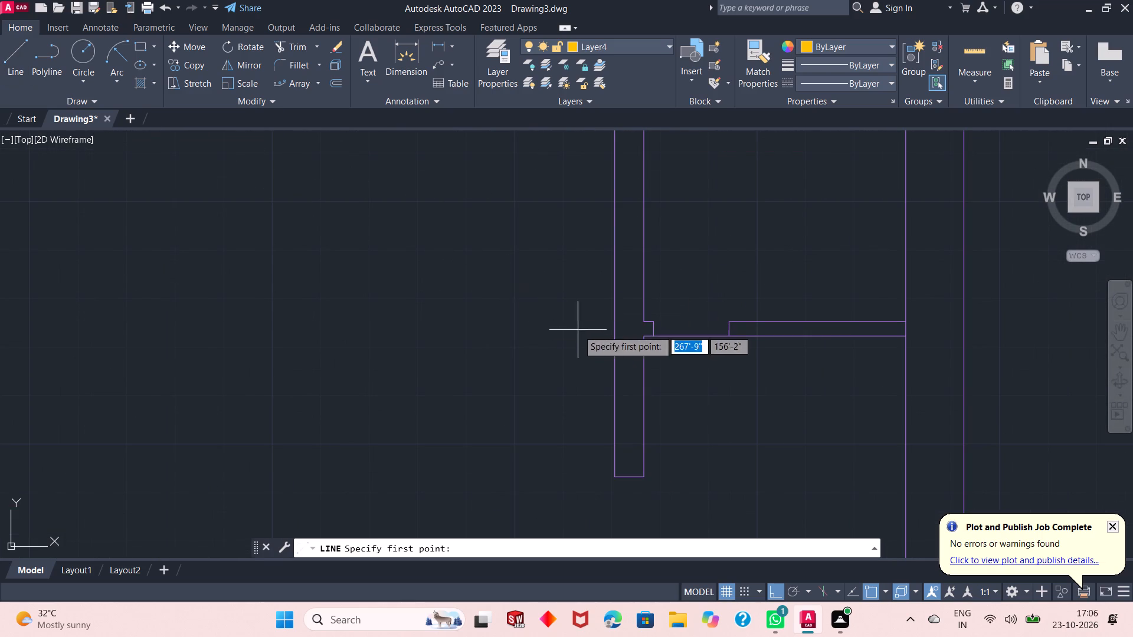
left_click(651, 325)
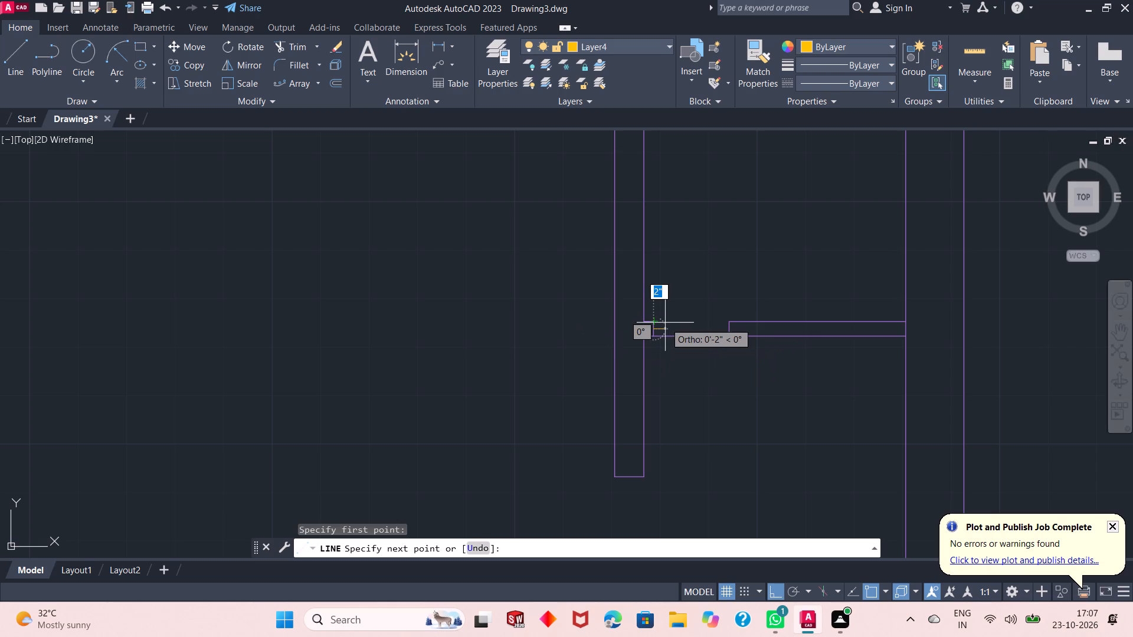
type("1\"")
key("Return")
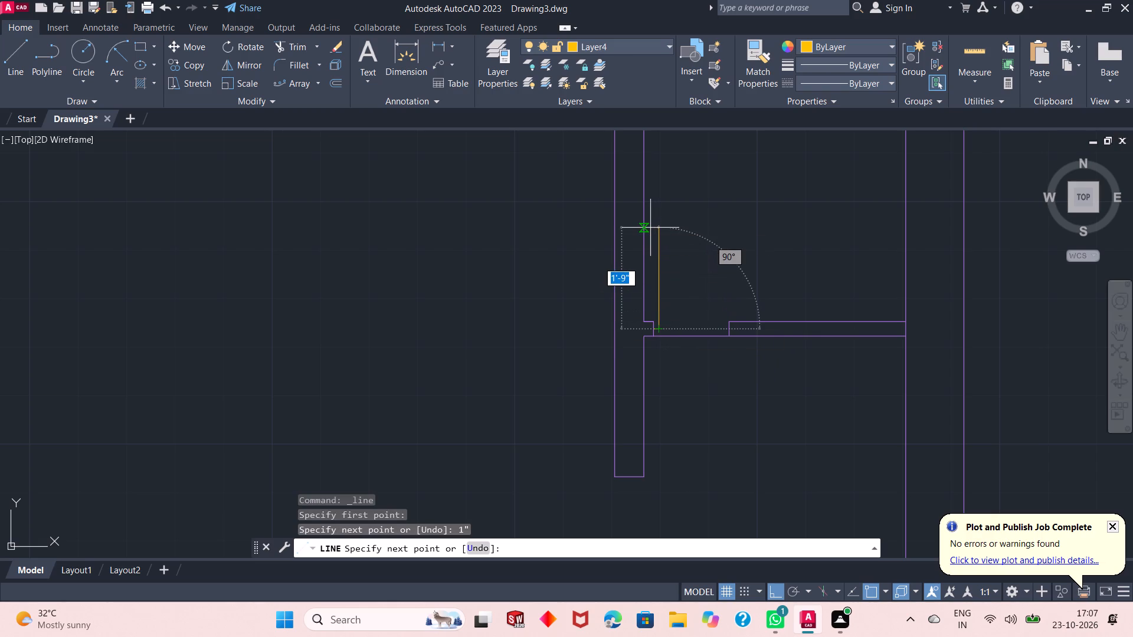
type("2'")
key("Return")
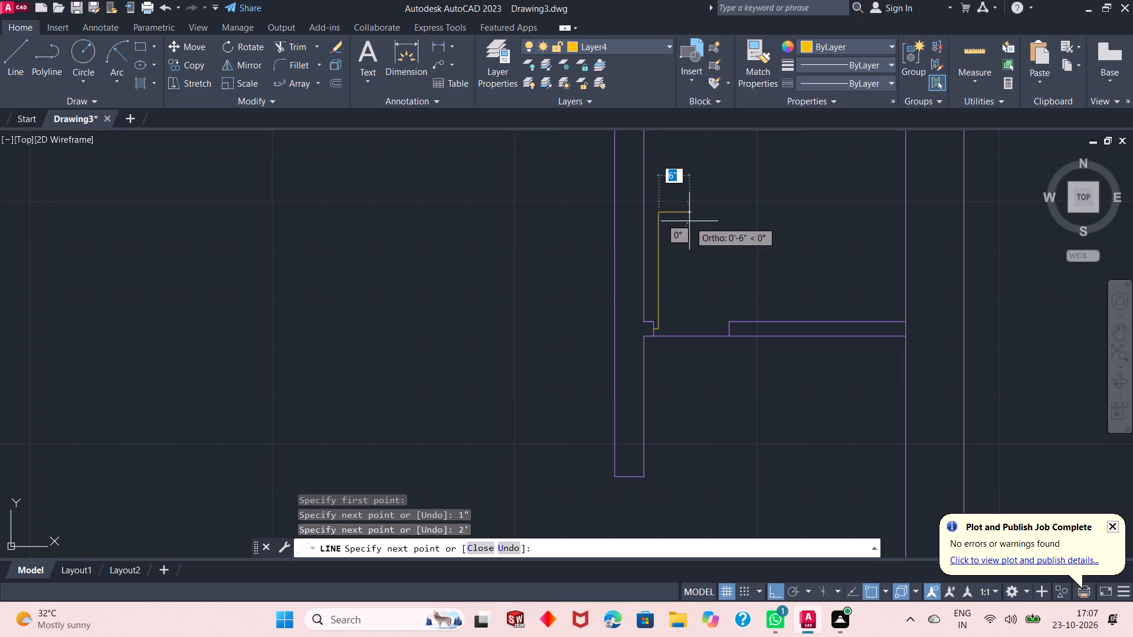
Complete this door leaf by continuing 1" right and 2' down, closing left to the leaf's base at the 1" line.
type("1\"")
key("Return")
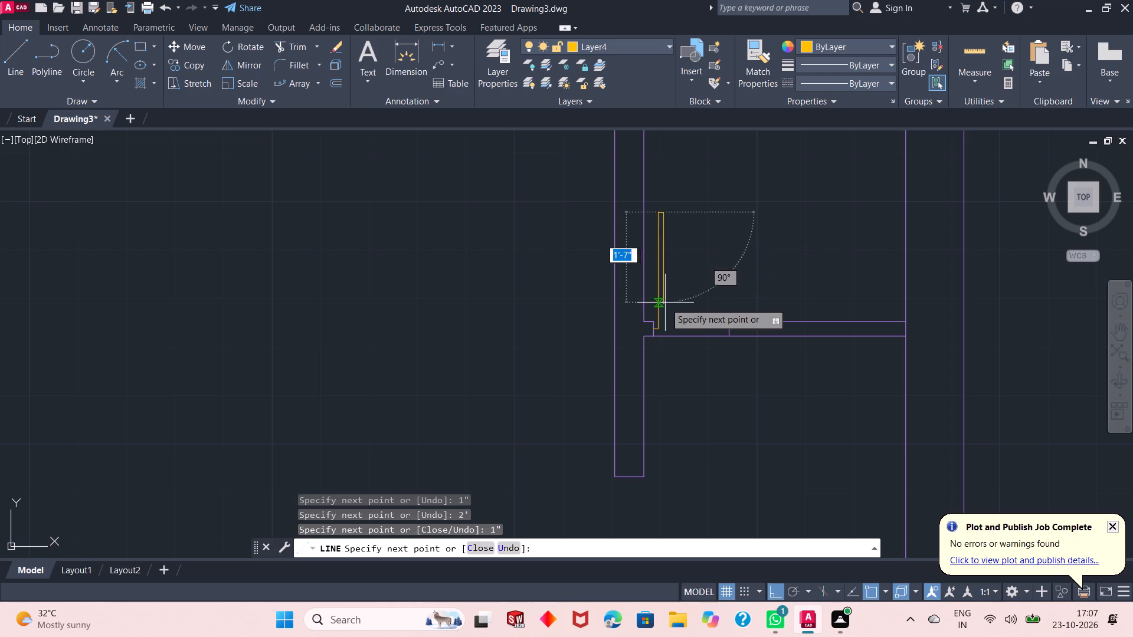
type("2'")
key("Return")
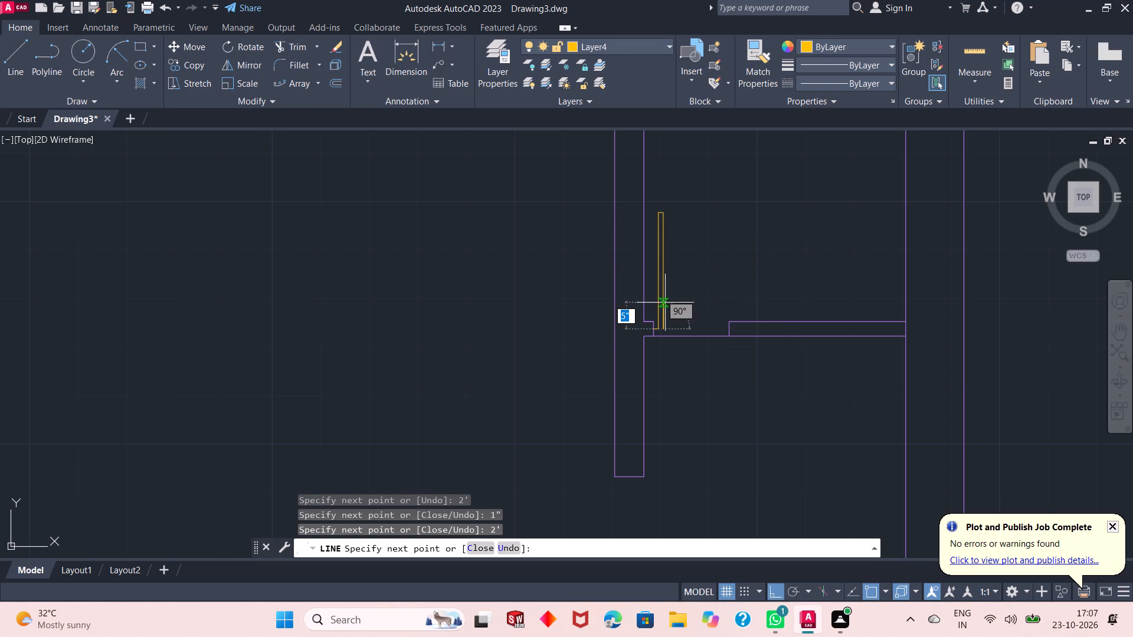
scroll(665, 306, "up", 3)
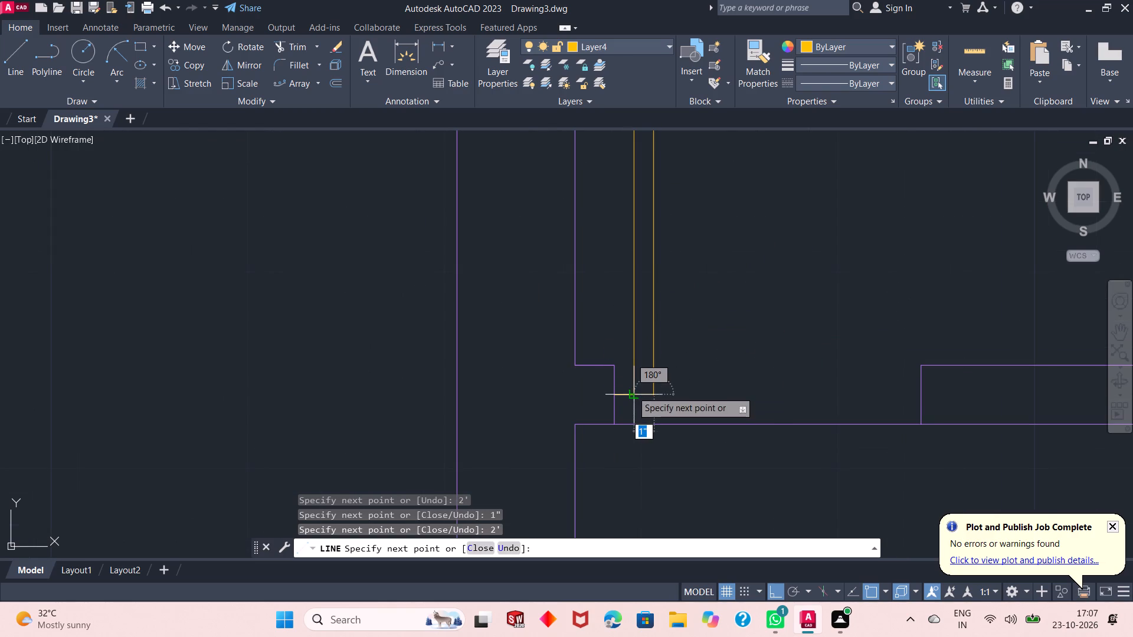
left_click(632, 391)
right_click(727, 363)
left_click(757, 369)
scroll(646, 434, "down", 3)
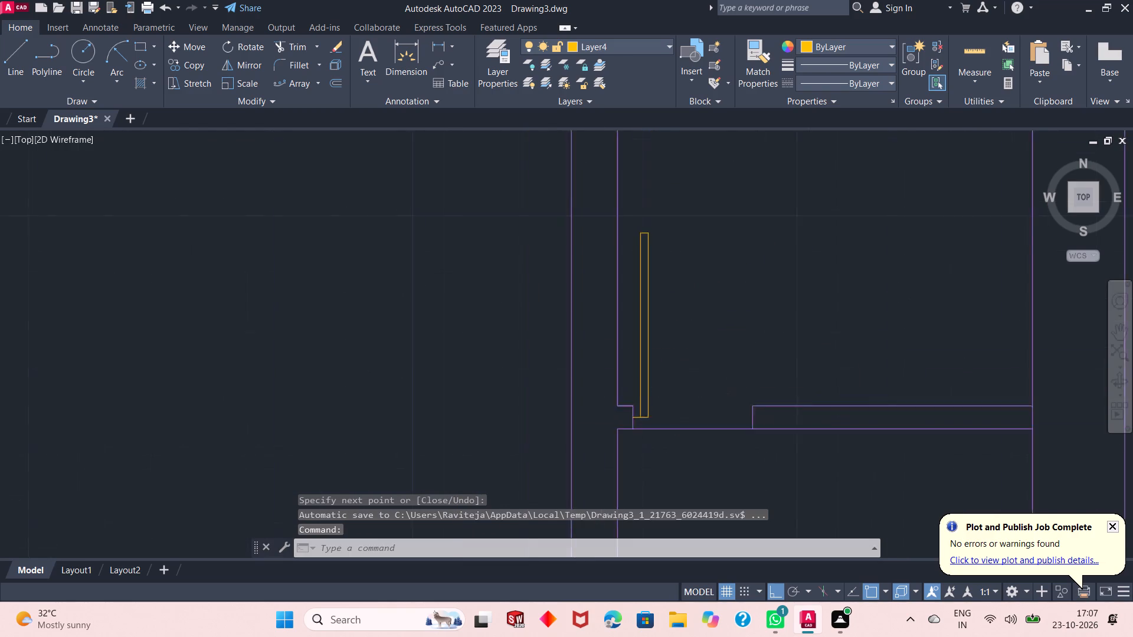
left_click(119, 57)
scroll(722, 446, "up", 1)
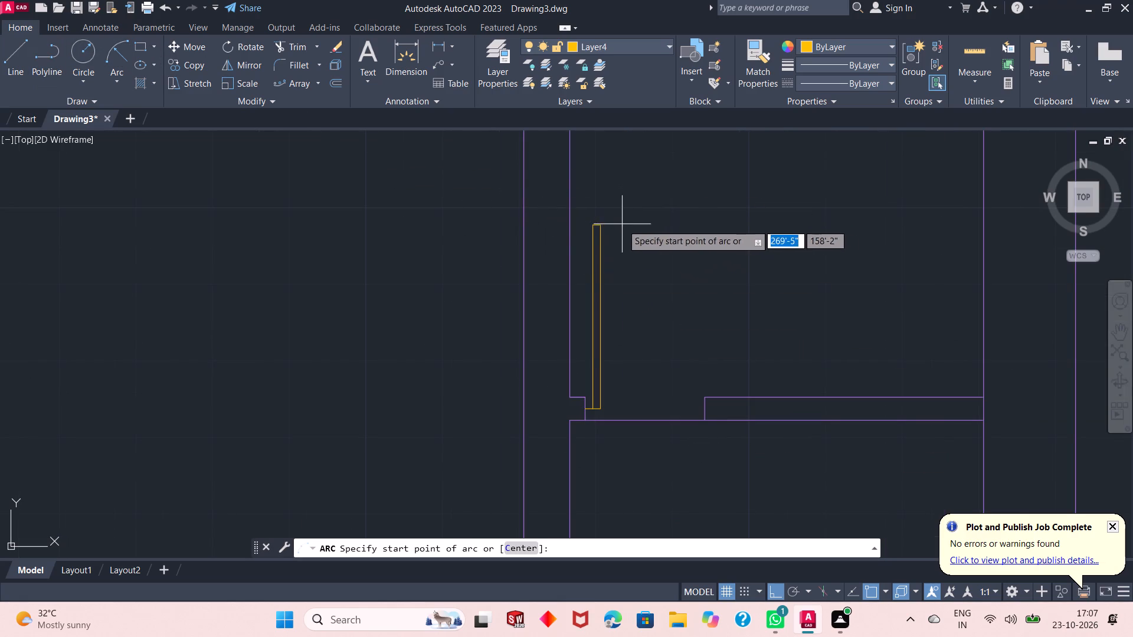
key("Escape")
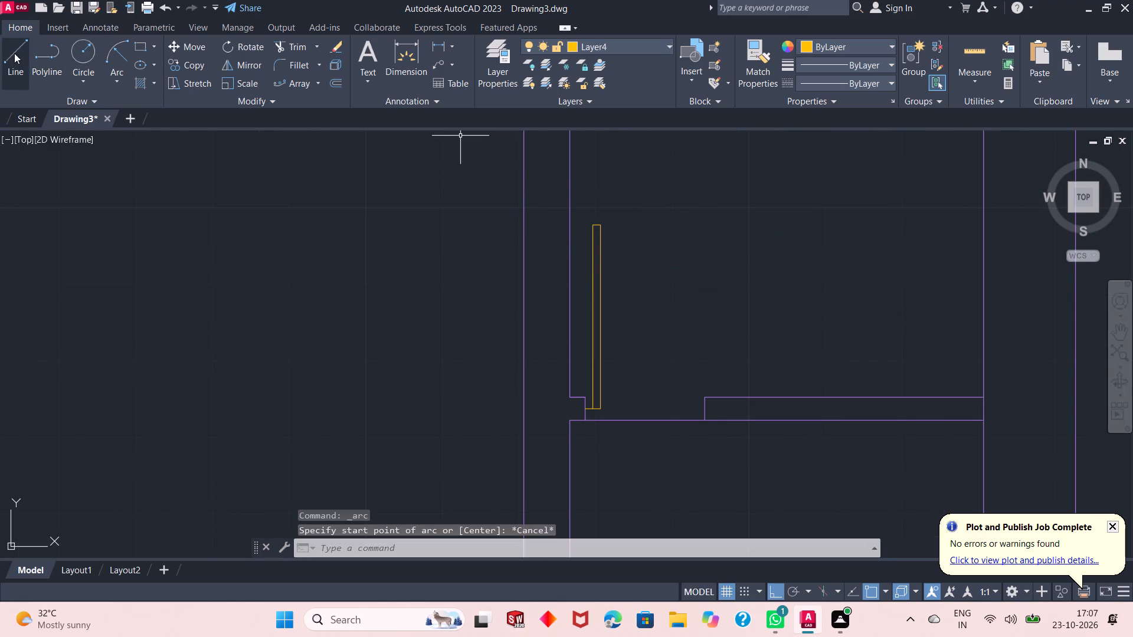
Draw a 1" line left from the midpoint of the right jamb of the small right-hand room's door opening.
left_click(13, 54)
left_click(703, 408)
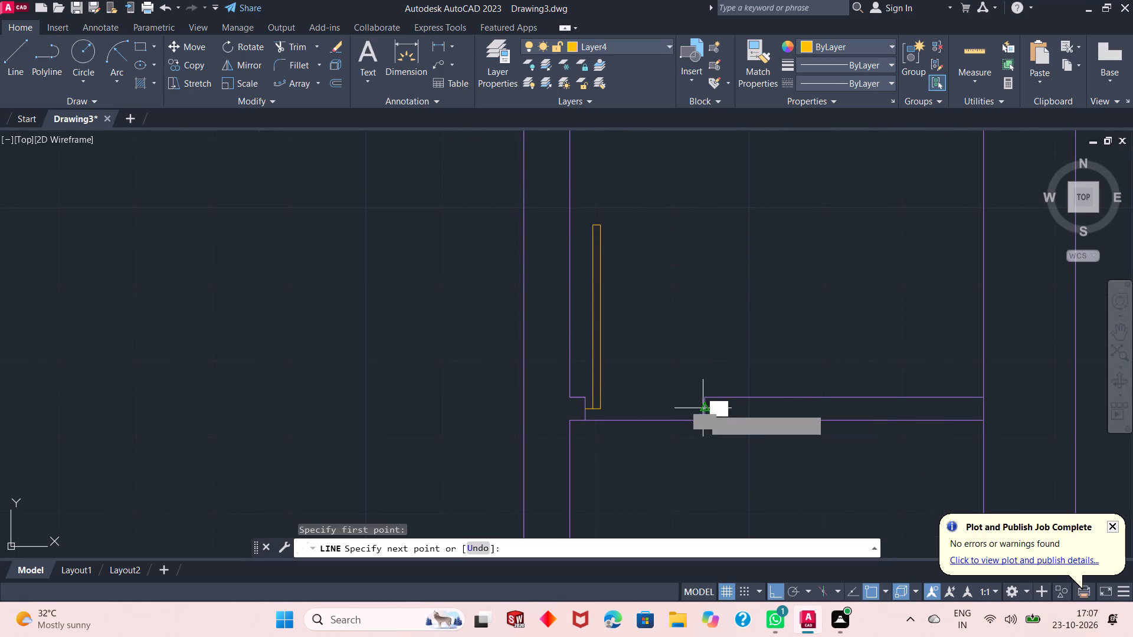
key("1")
type("\"'")
key("Return")
type("1\"")
key("Return")
key("Escape")
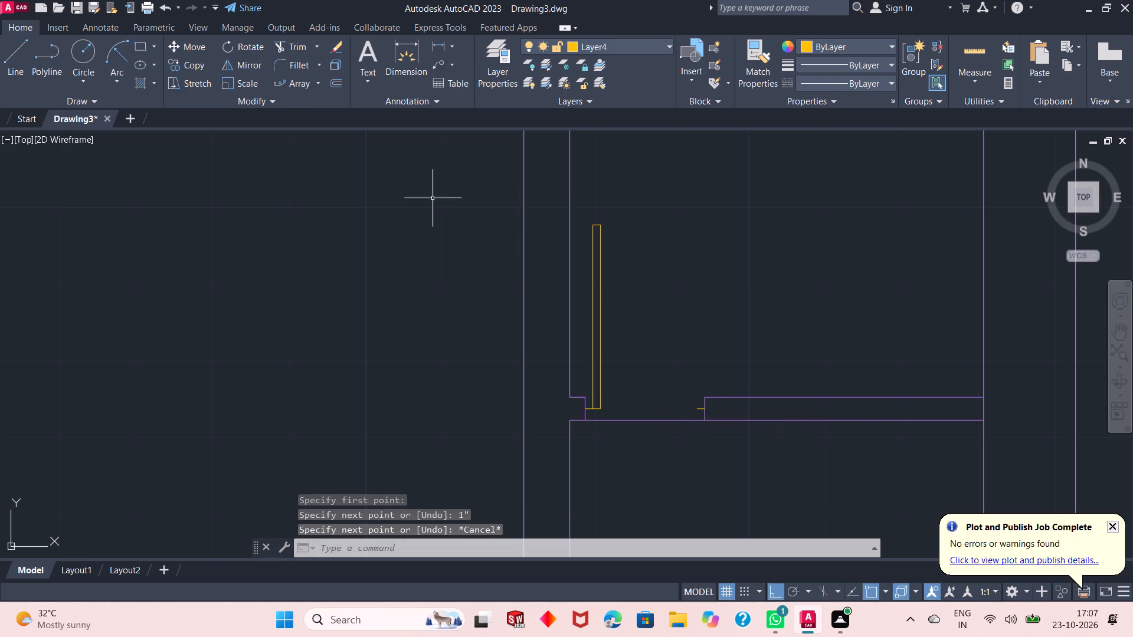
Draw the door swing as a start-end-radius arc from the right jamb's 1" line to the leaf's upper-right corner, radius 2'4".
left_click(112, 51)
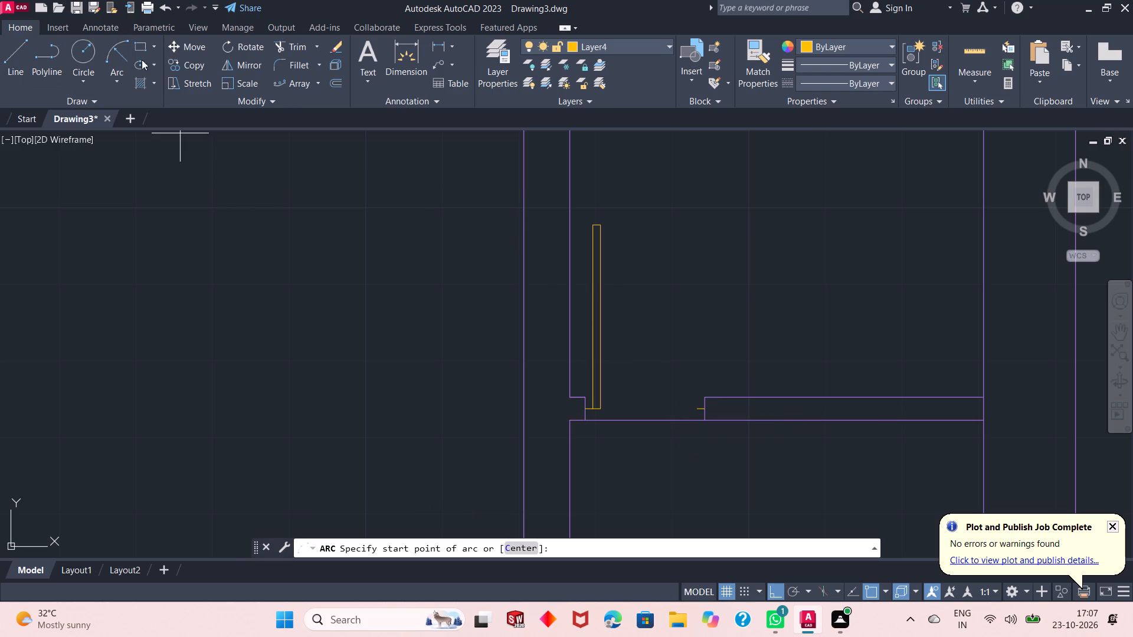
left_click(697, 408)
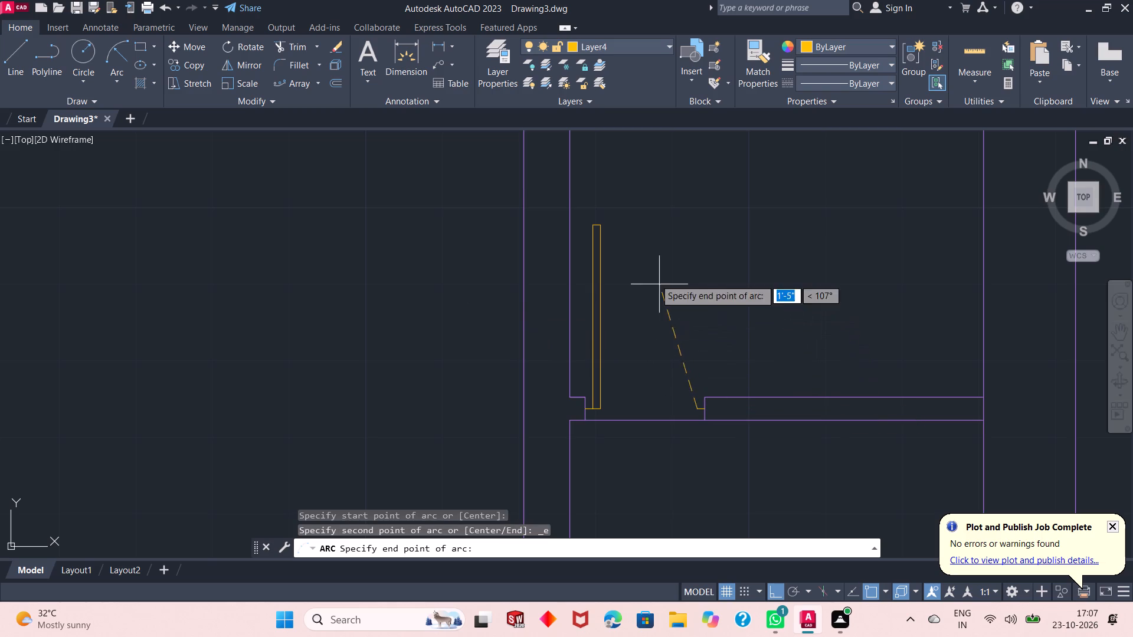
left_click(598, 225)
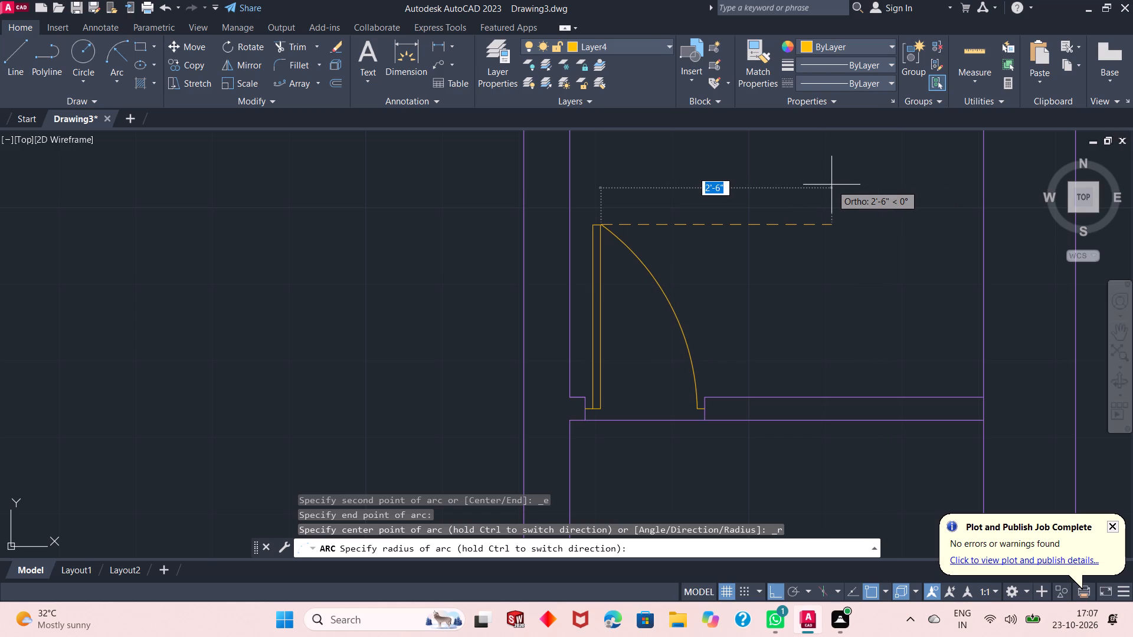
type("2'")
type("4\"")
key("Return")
At the opening below the small right-hand room, draw a door leaf from the lower jamb's midpoint: 1" up, 2' right, 1" up, 2' left, closing down.
scroll(643, 229, "down", 2)
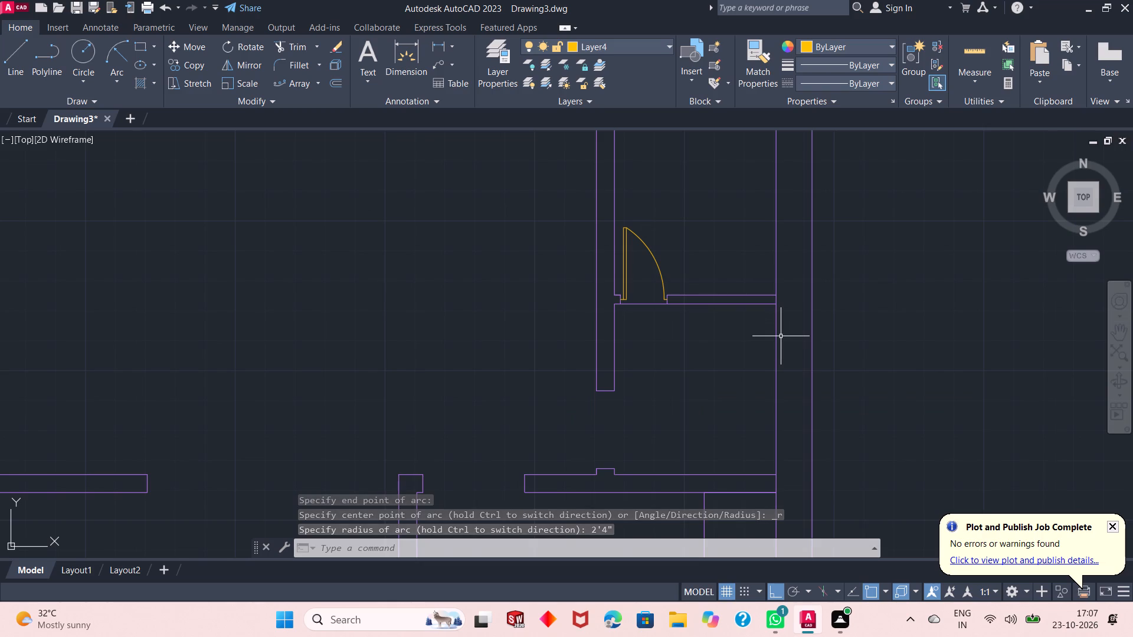
scroll(698, 277, "down", 2)
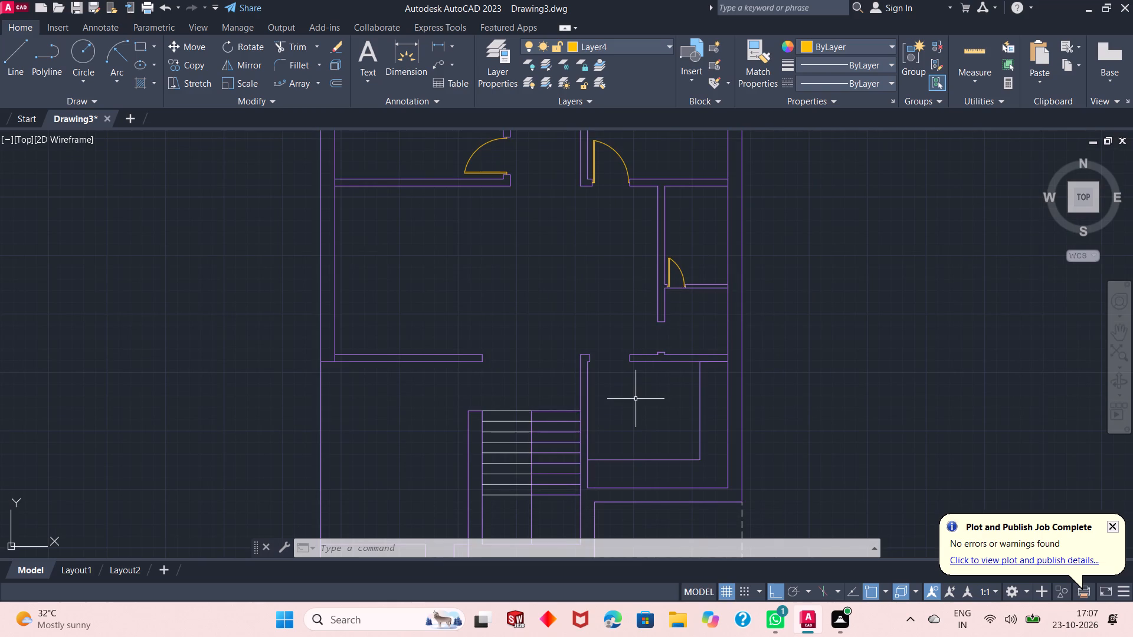
scroll(636, 399, "up", 1)
left_click(20, 55)
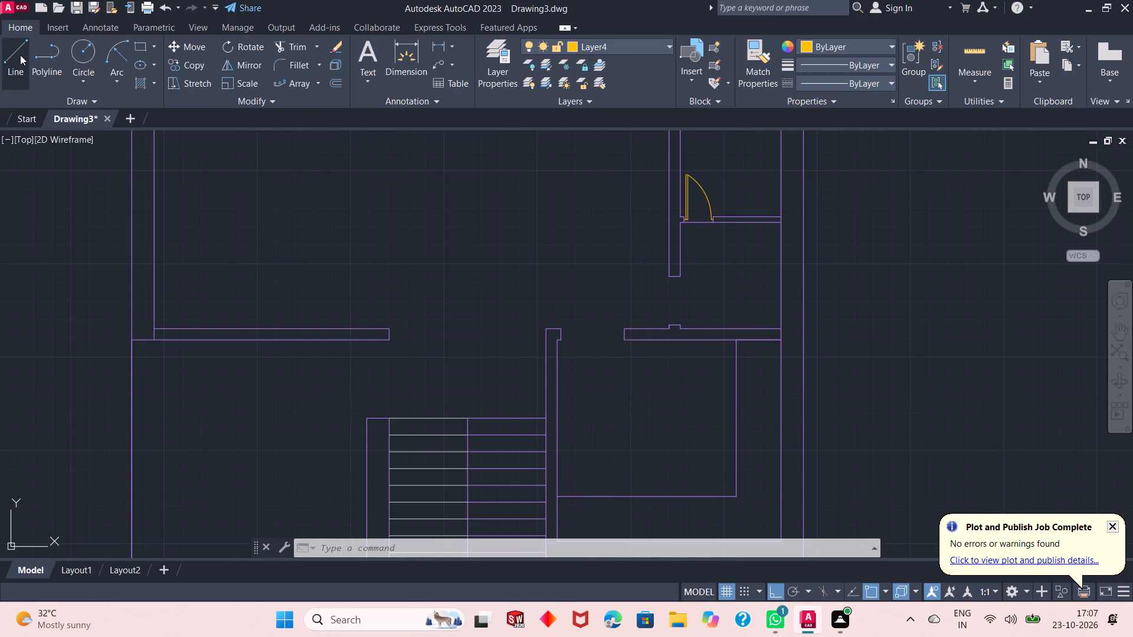
scroll(698, 324, "up", 2)
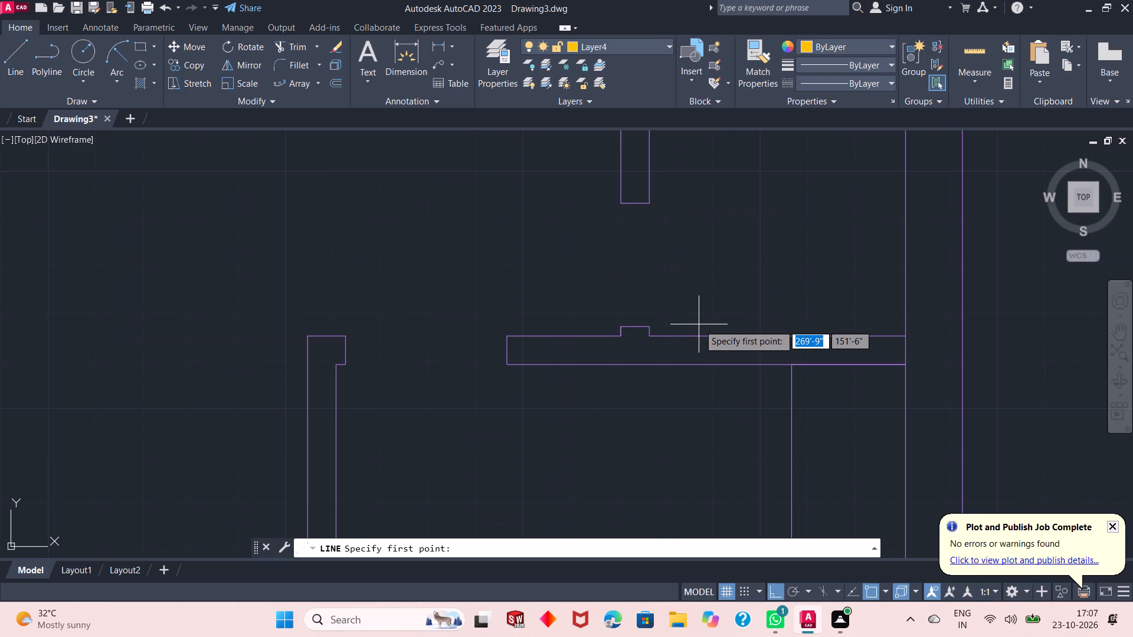
left_click(636, 330)
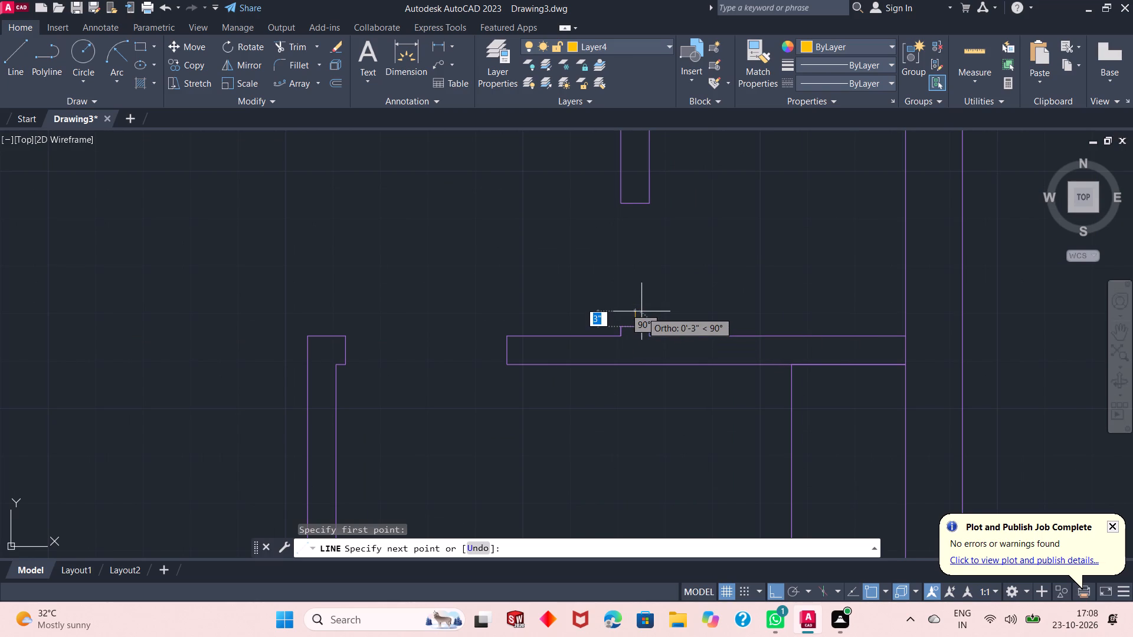
type("1\"")
key("Return")
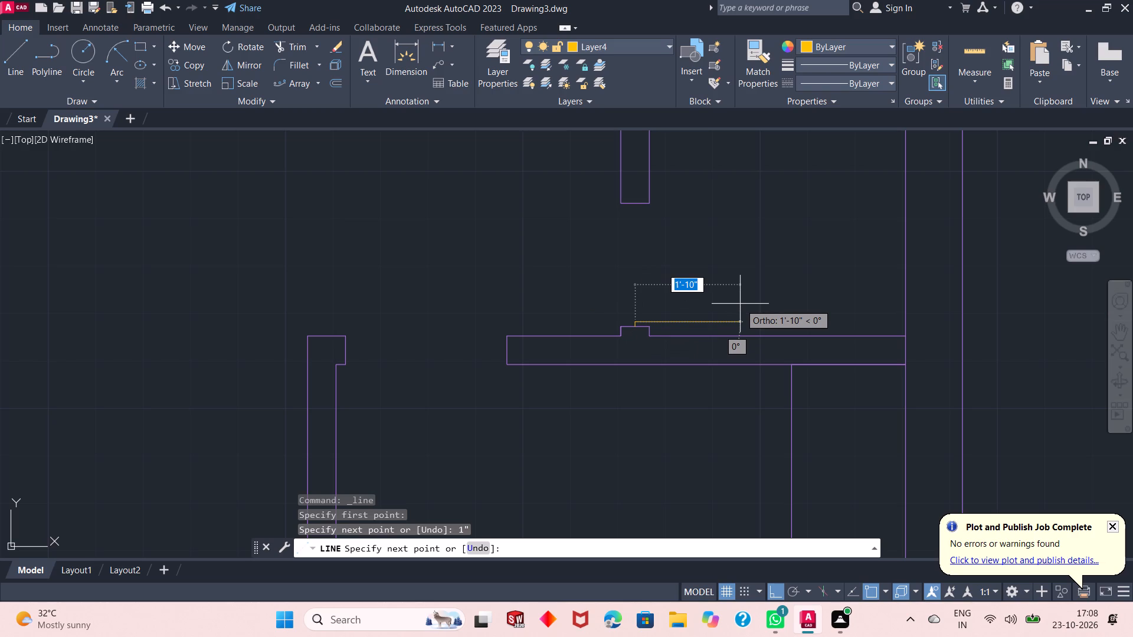
type("2'")
key("Return")
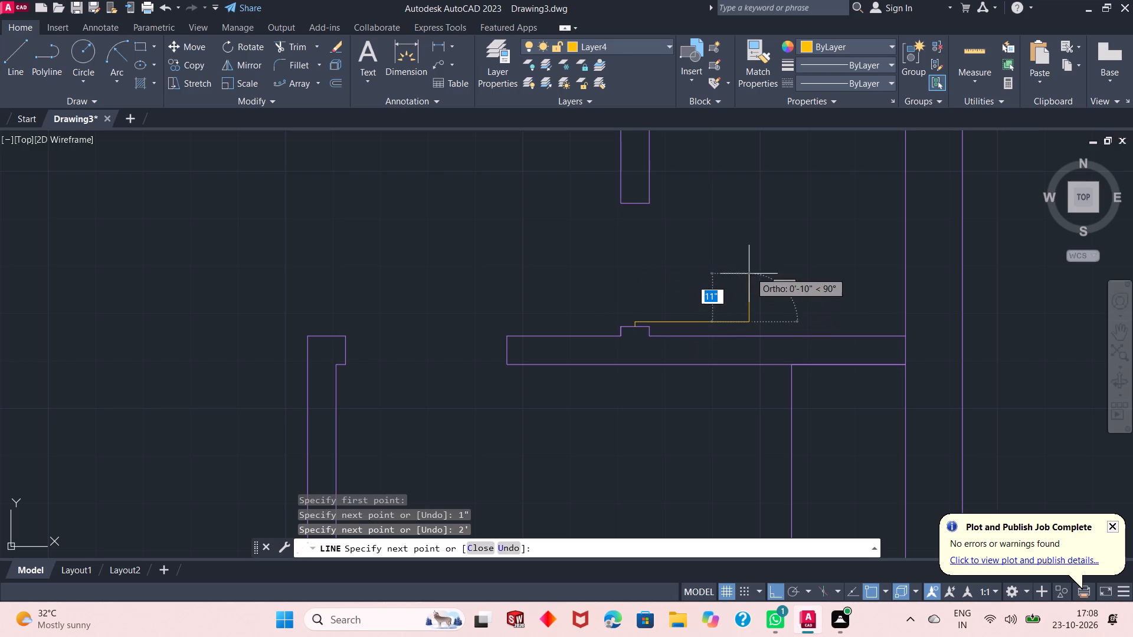
type("1\"")
key("Return")
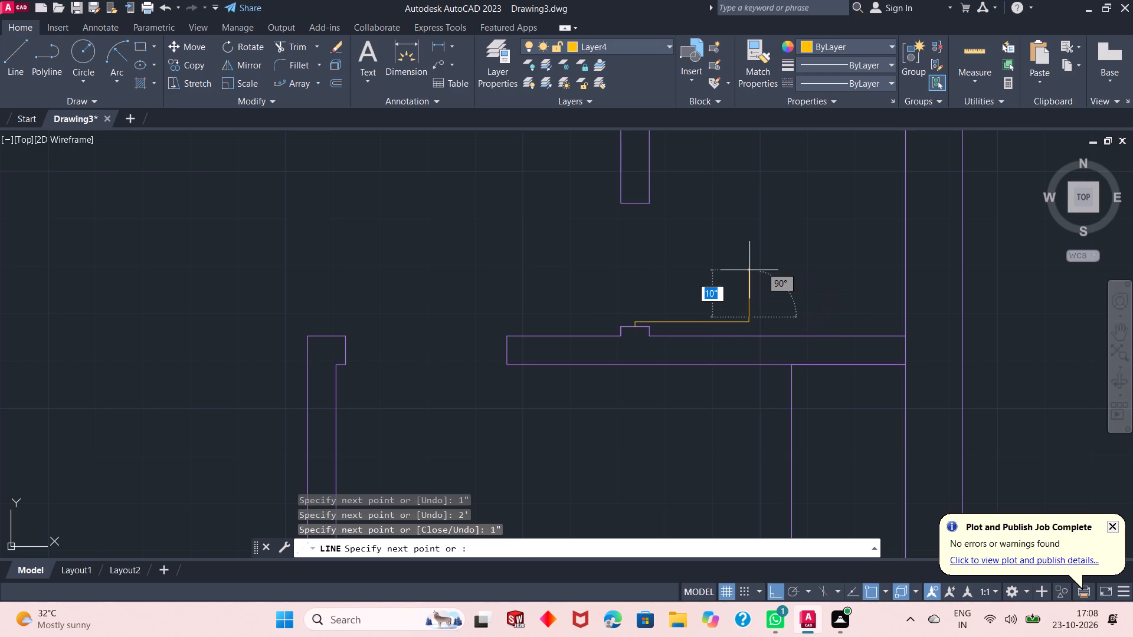
type("2'")
key("Return")
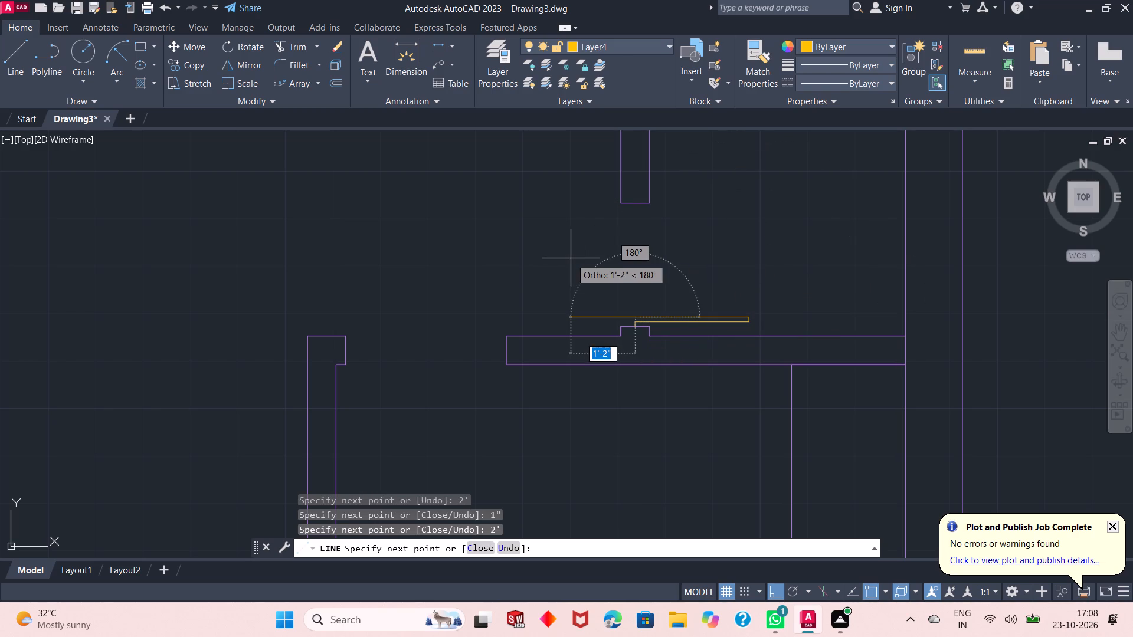
scroll(628, 319, "up", 2)
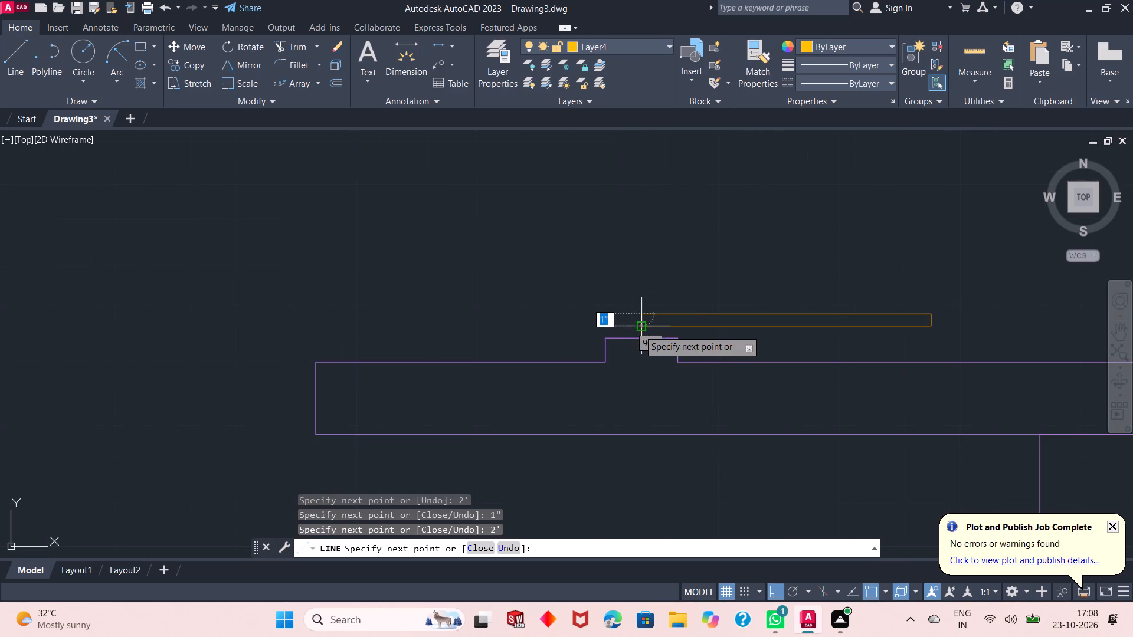
left_click(638, 330)
right_click(555, 225)
left_click(614, 232)
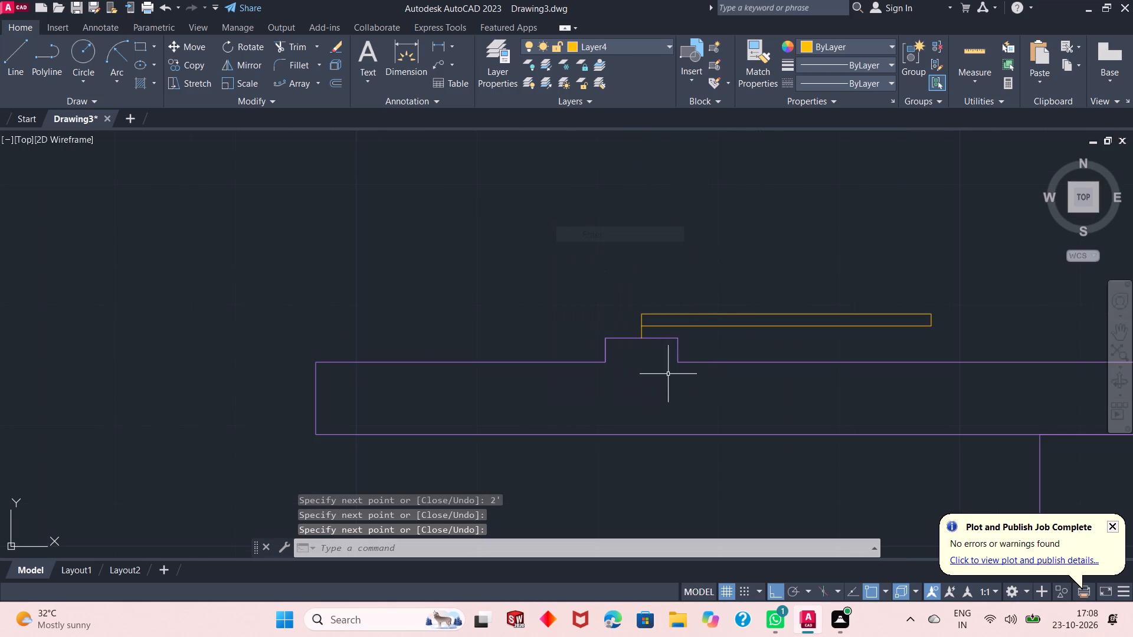
Draw a 1" line down from the midpoint of the same opening's upper jamb.
scroll(668, 374, "down", 3)
right_click(592, 278)
left_click(618, 290)
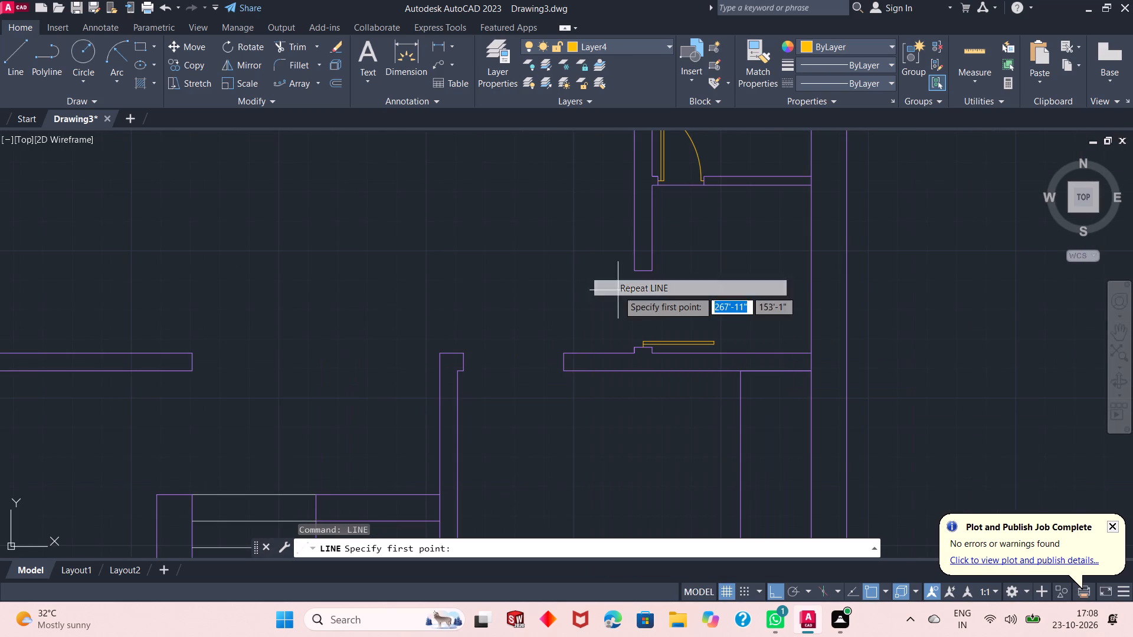
left_click(640, 272)
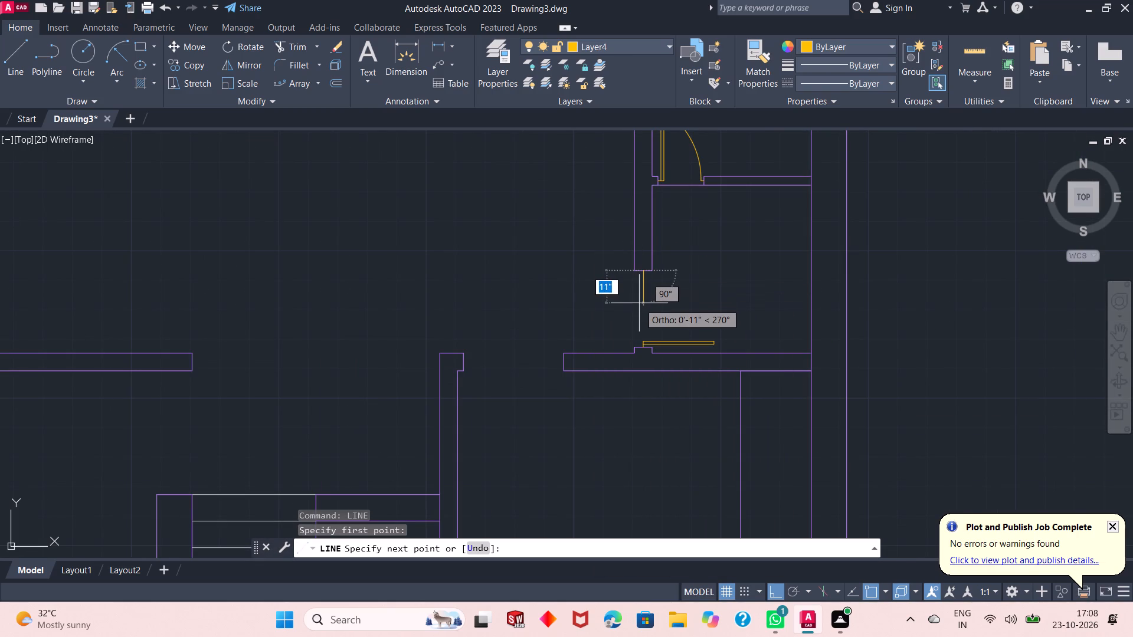
type("1\"")
key("Return")
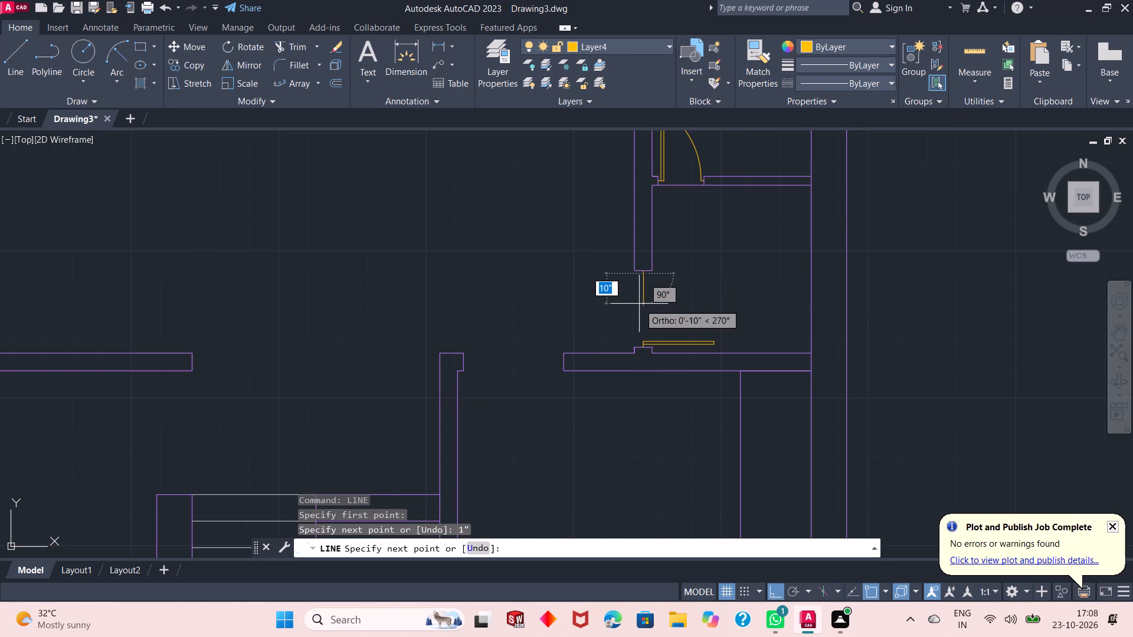
key("Escape")
Draw the door swing as a start-end-radius arc from the leaf's upper-right corner to the upper jamb's 1" line, radius 2'.
left_click(121, 61)
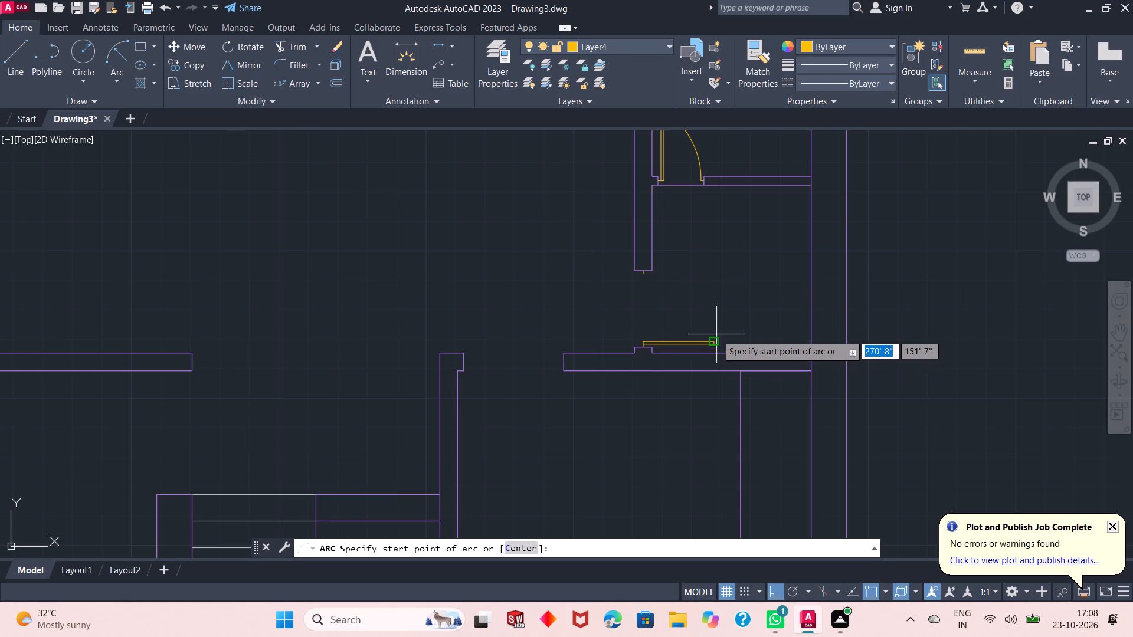
scroll(716, 334, "up", 3)
left_click(693, 360)
scroll(693, 360, "down", 2)
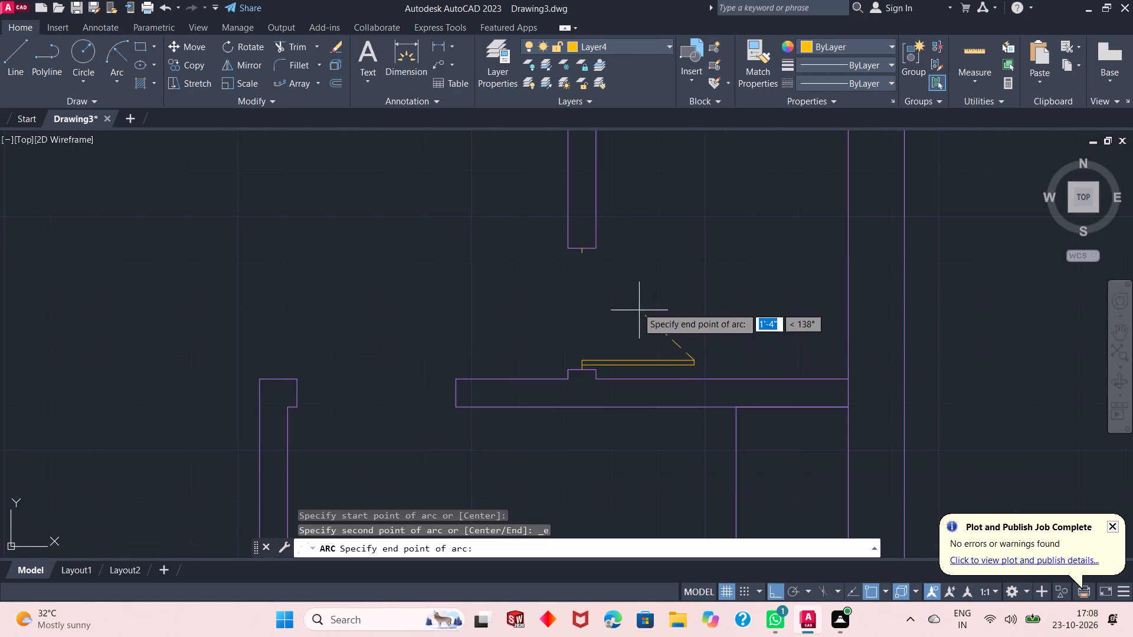
left_click(583, 256)
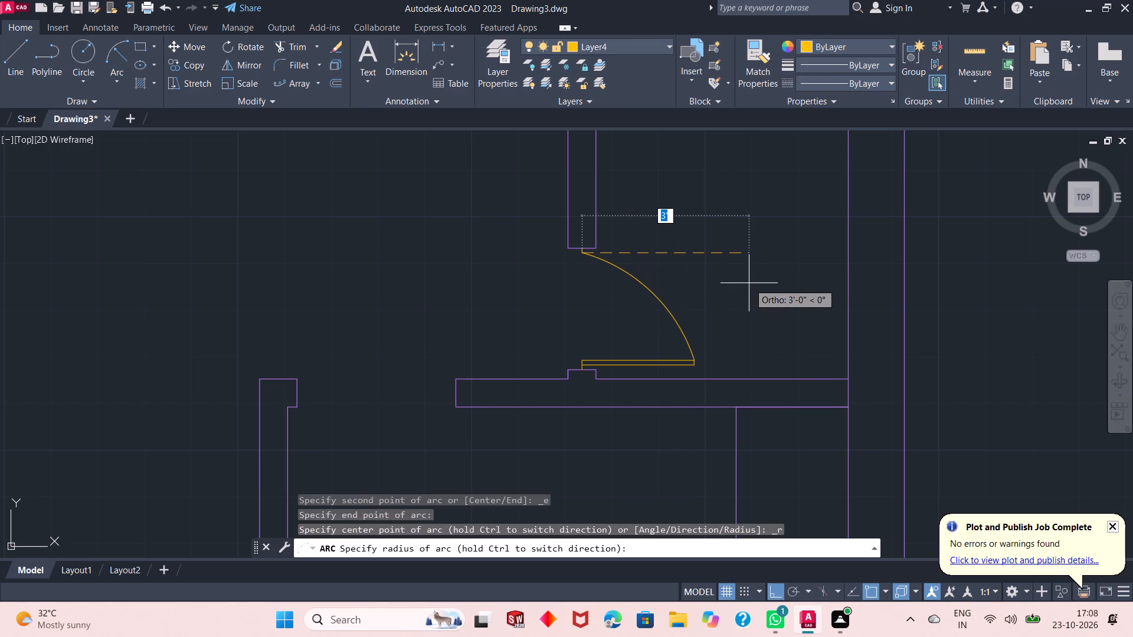
type("2'")
key("Return")
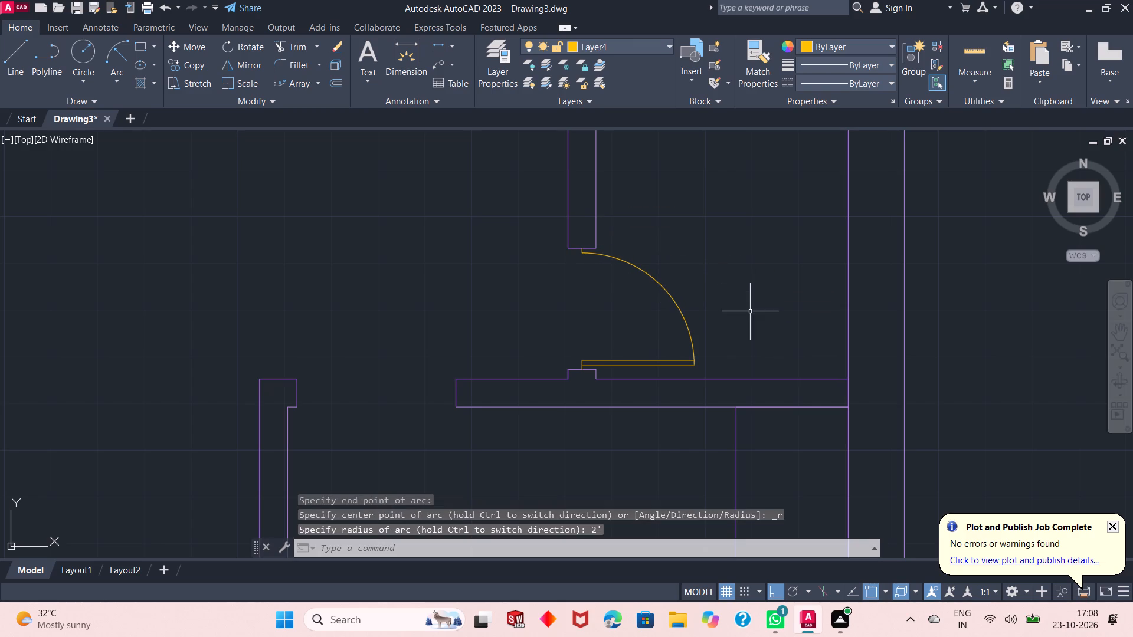
Erase the swing arc and the leaf's two long sides and top line at the small right-hand room's door.
scroll(761, 344, "down", 2)
scroll(729, 244, "up", 1)
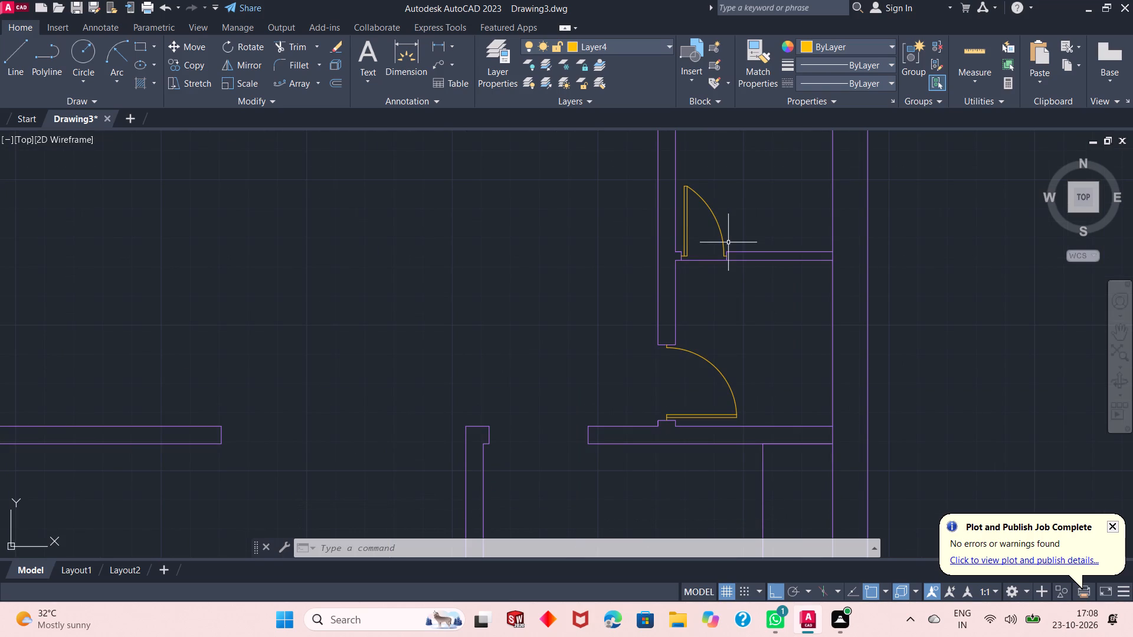
left_click(725, 206)
left_click(679, 239)
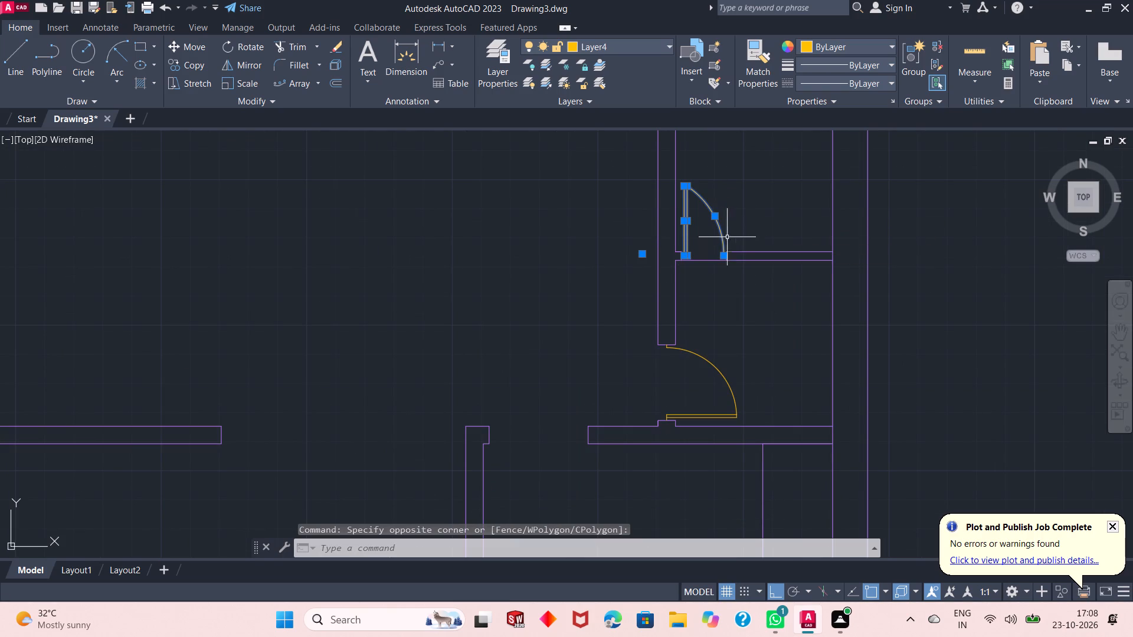
key("Delete")
scroll(732, 261, "up", 1)
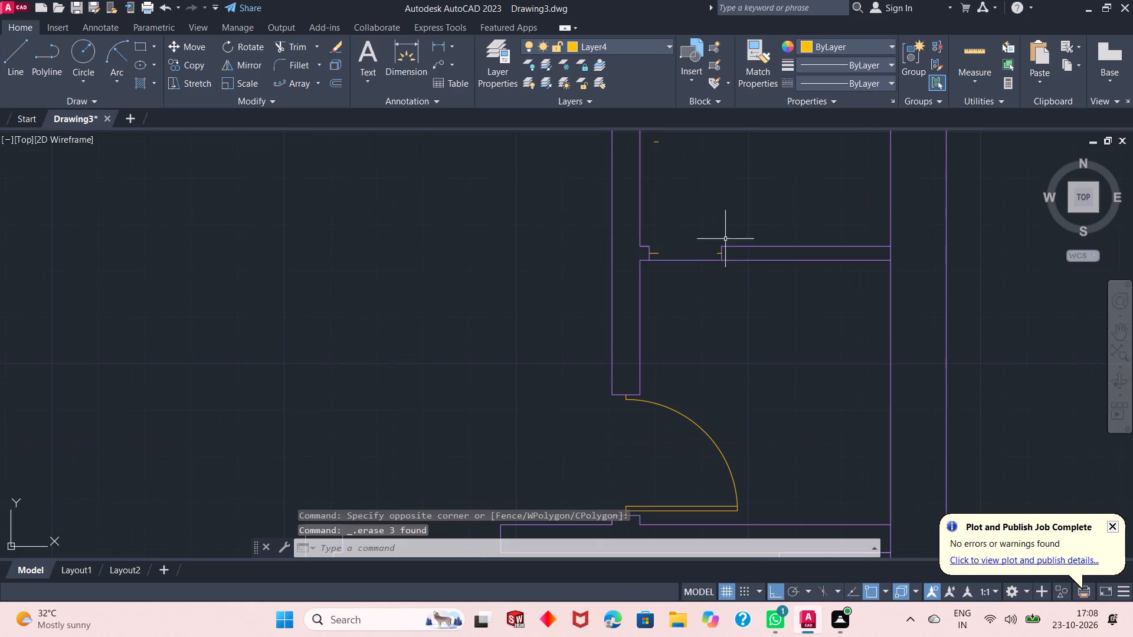
left_click(673, 133)
left_click(647, 156)
key("Delete")
Erase the two remaining short door lines on both jambs of the opening between the small right-hand rooms.
scroll(683, 279, "up", 2)
left_click(769, 215)
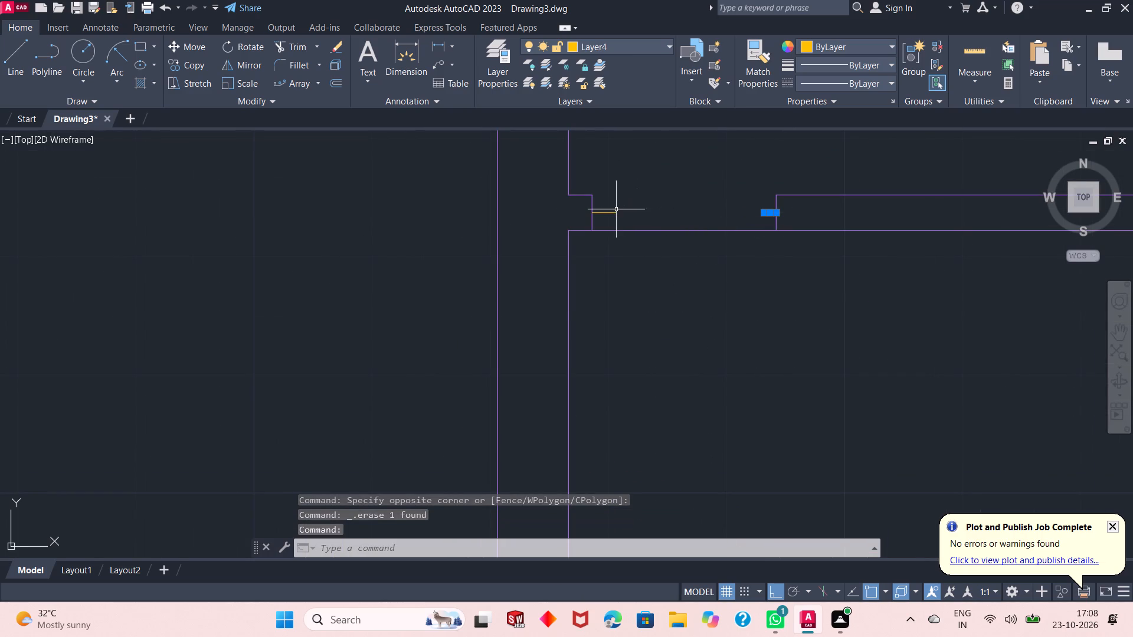
left_click(614, 212)
left_click(597, 209)
left_click(597, 212)
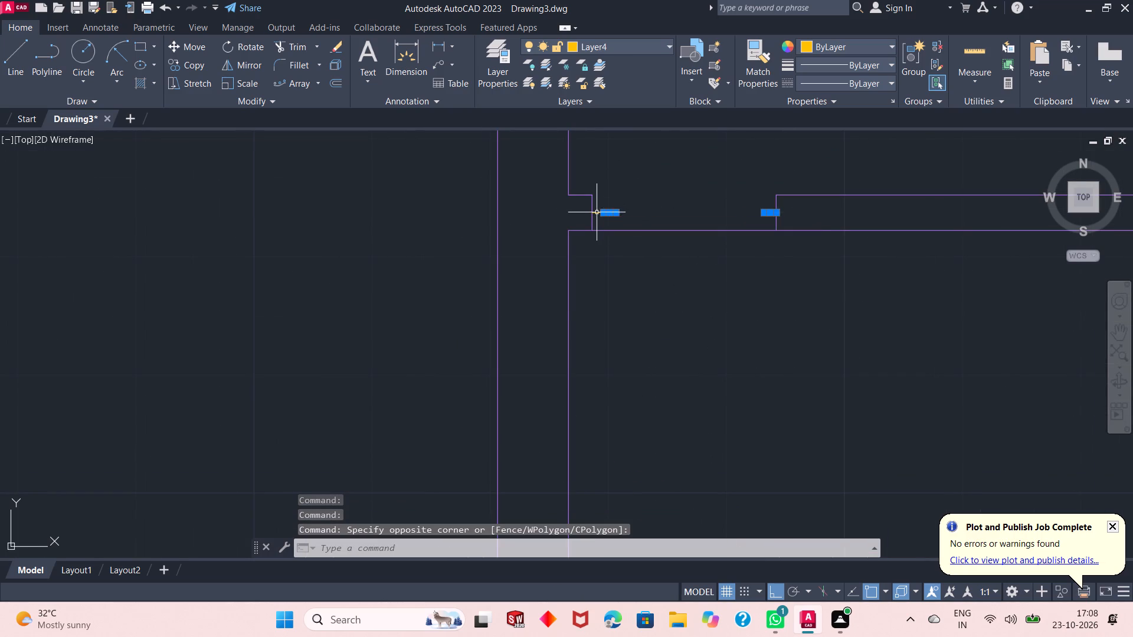
left_click(597, 215)
right_click(681, 189)
left_click(729, 271)
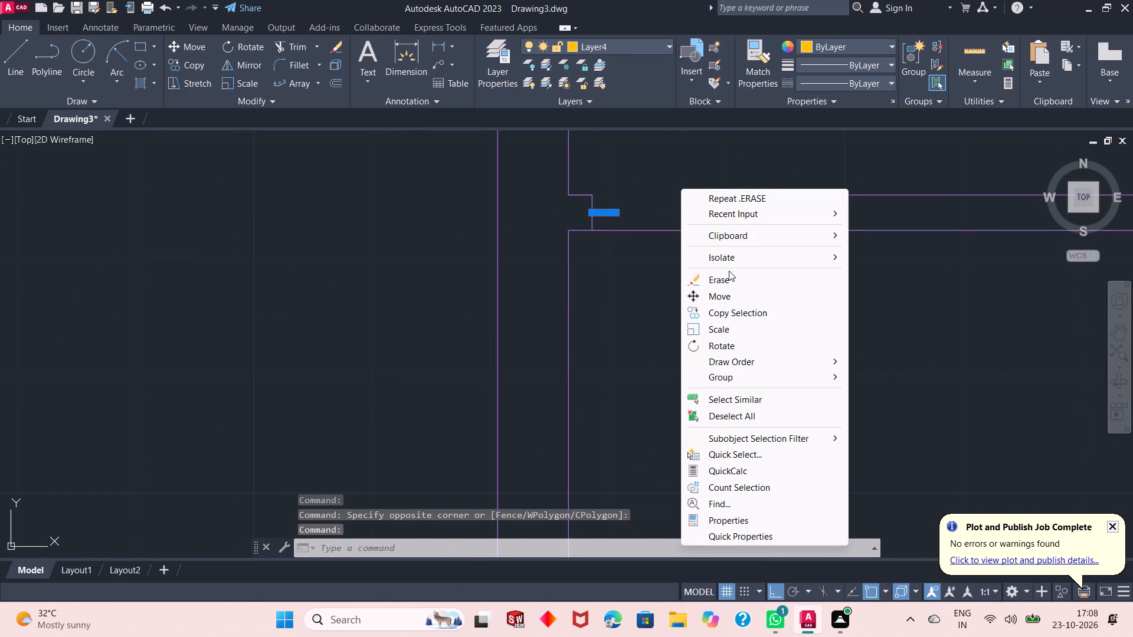
left_click(728, 281)
Offset the right jamb of that opening to the right, using the Through option, to mark a wider doorway.
left_click(333, 79)
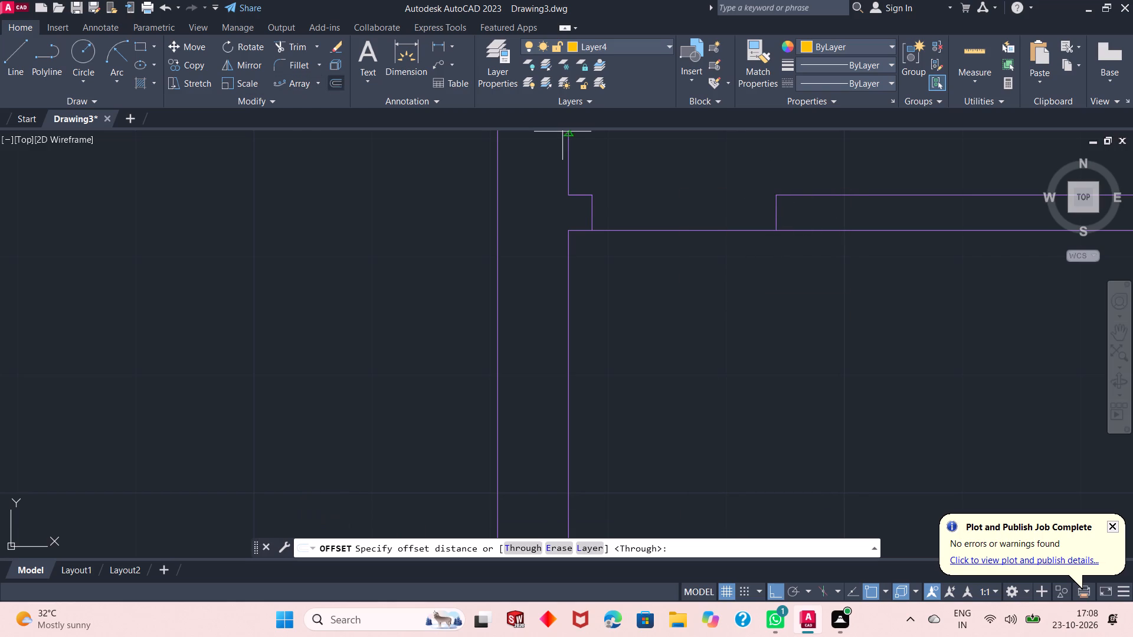
right_click(328, 211)
left_click(411, 222)
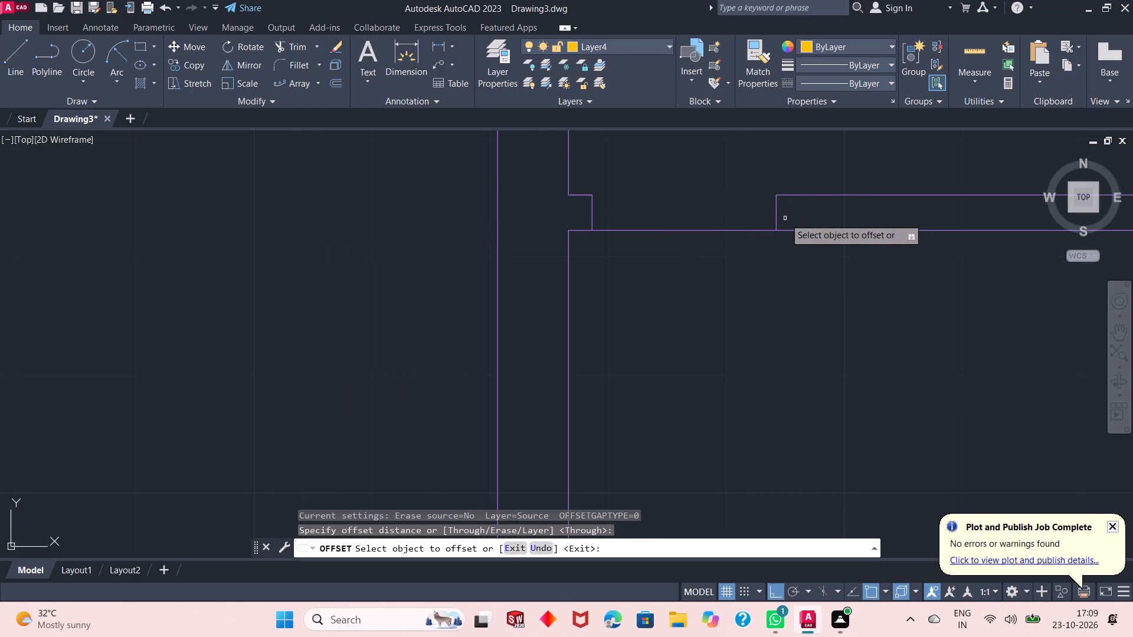
left_click(776, 221)
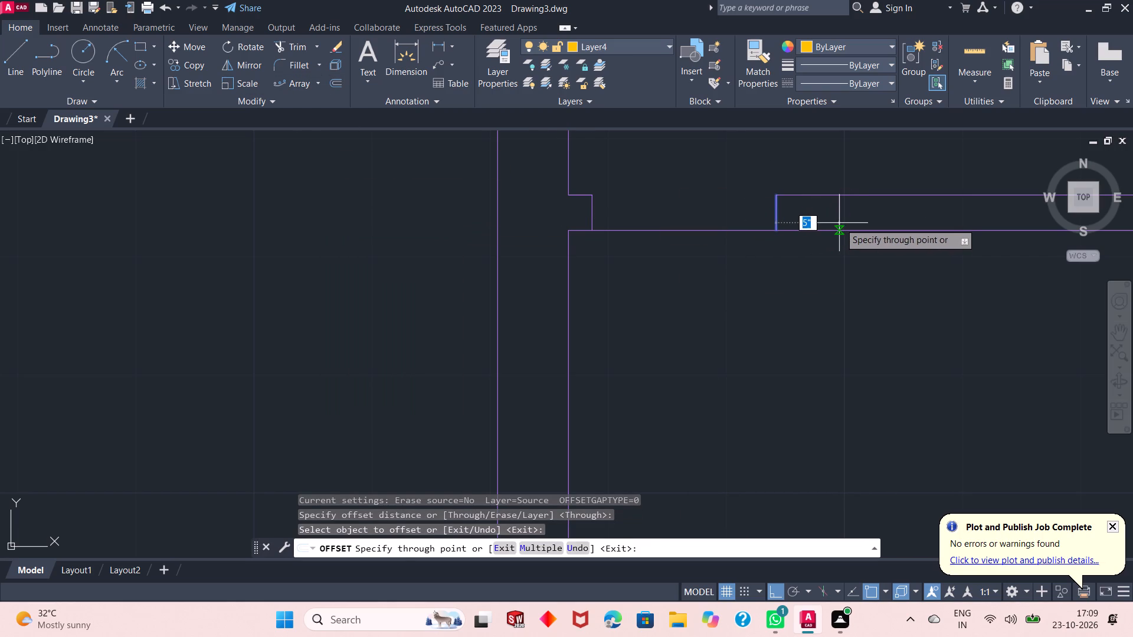
left_click(850, 224)
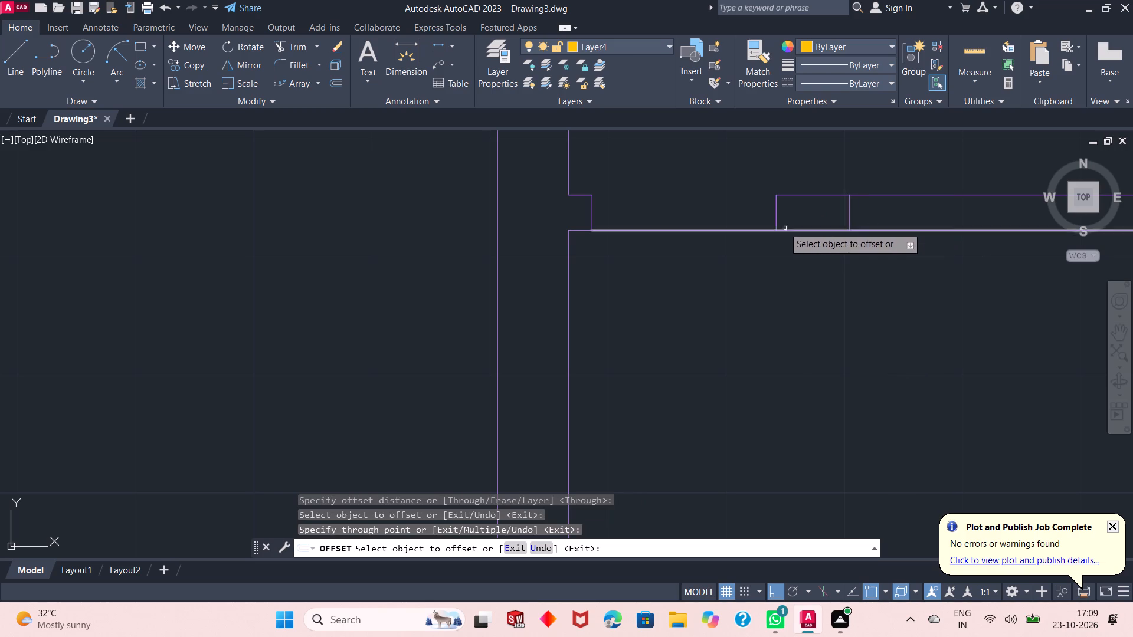
Trim away the old right jamb and the partition's upper line up to the offset jamb.
left_click(302, 46)
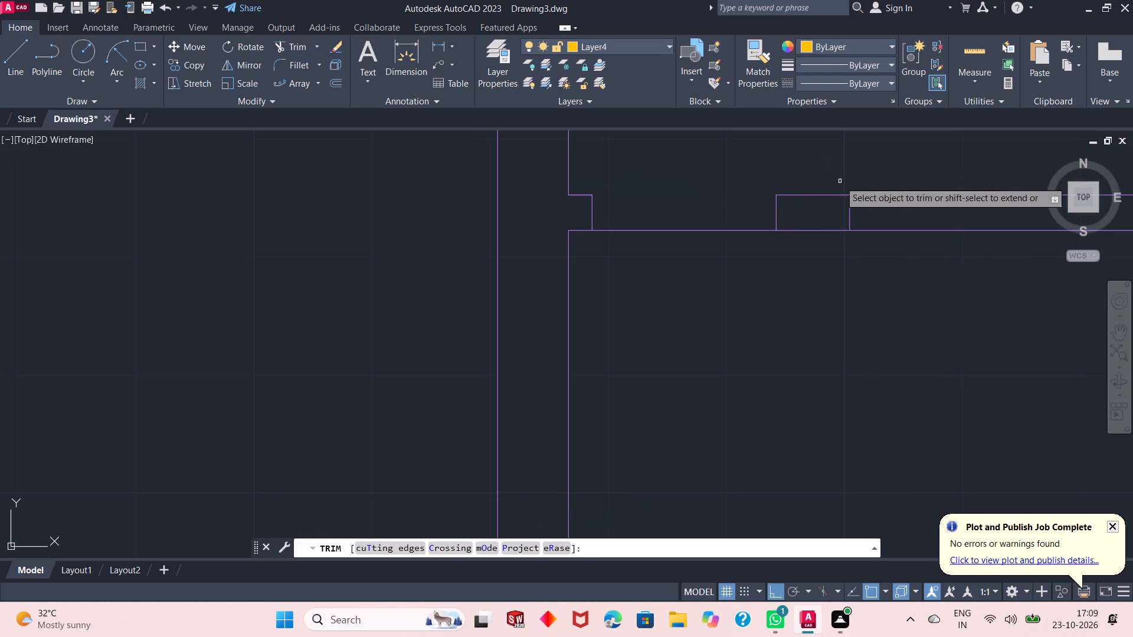
left_click_drag(839, 182, 762, 205)
scroll(754, 284, "down", 2)
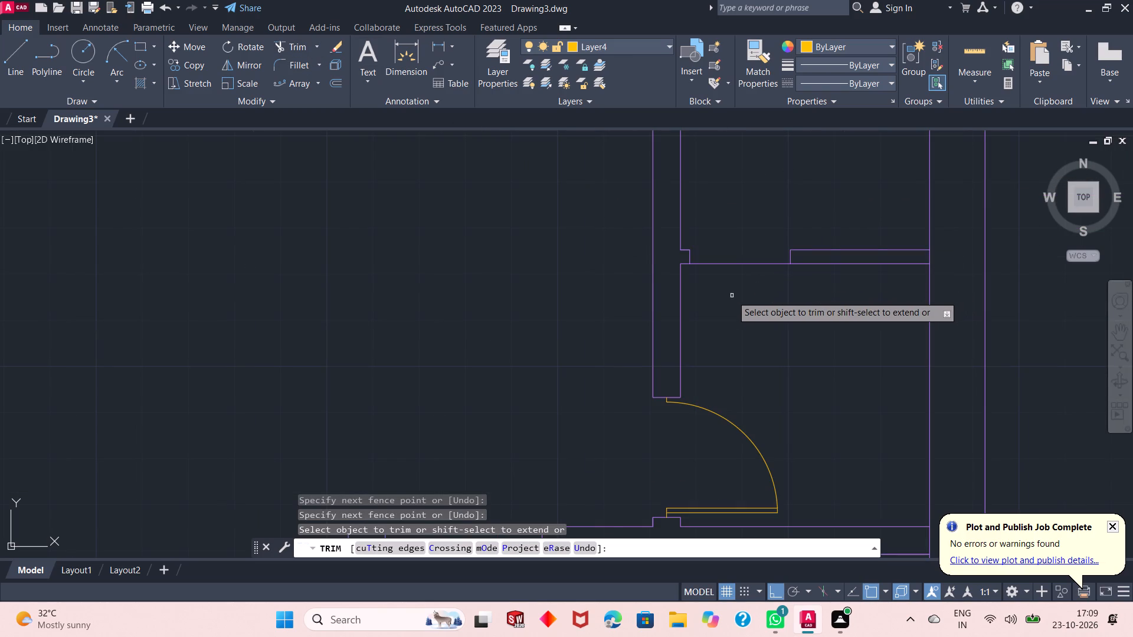
key("Escape")
Draw a door leaf from the left jamb's midpoint: 1" right, 2' up, 1" right, 2' down, closing left.
scroll(727, 316, "down", 2)
scroll(784, 258, "up", 1)
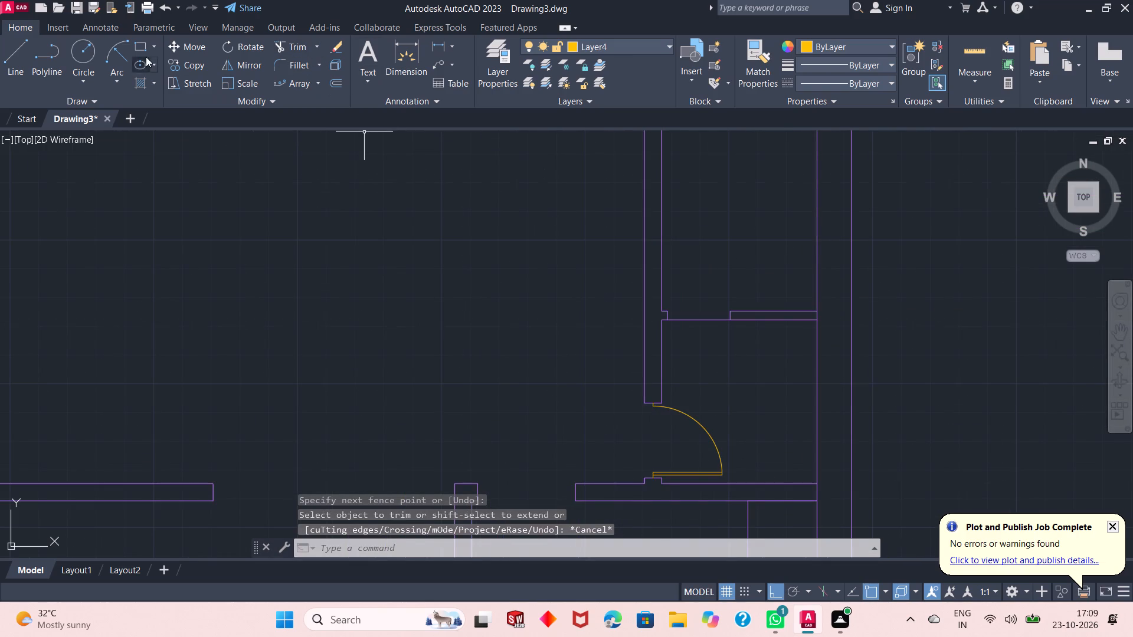
left_click(14, 56)
scroll(685, 326, "up", 1)
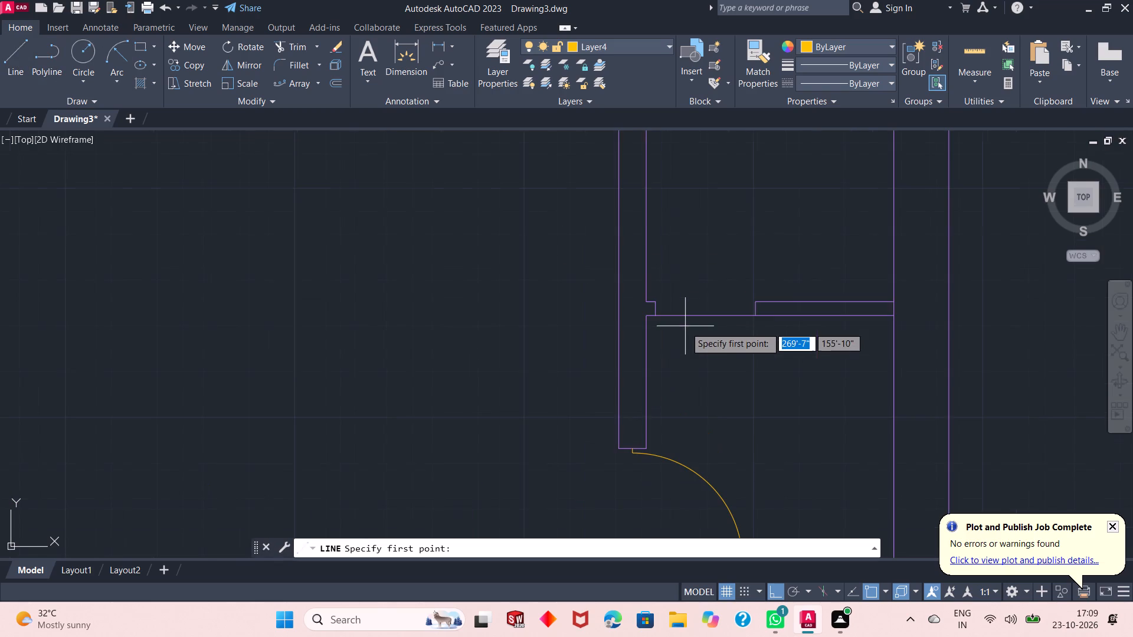
left_click(659, 310)
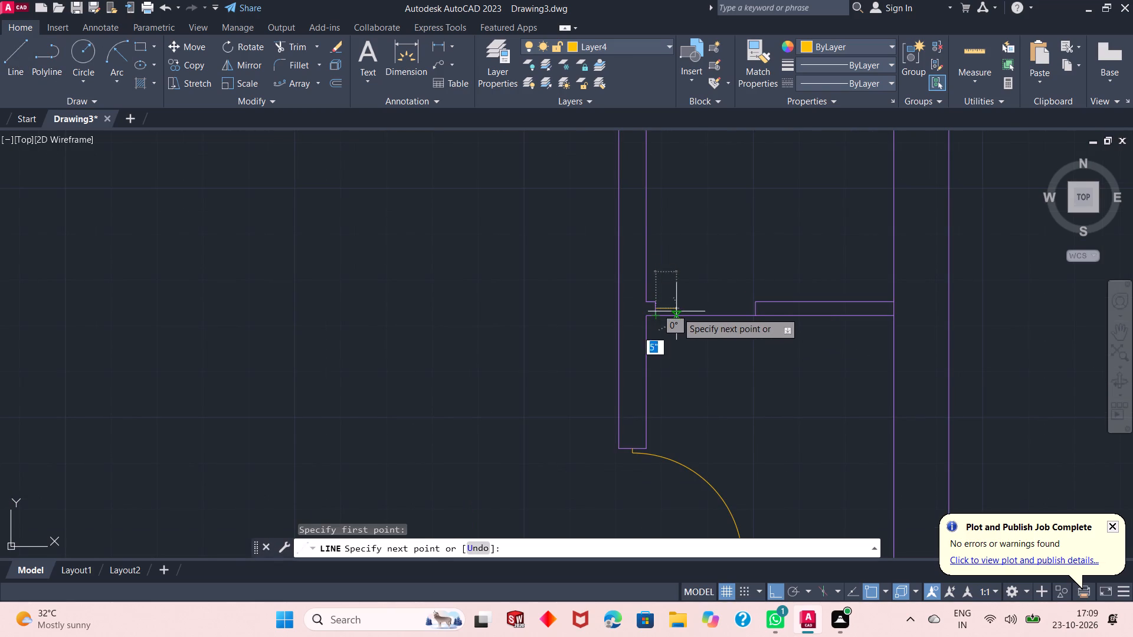
type("1\"")
key("Return")
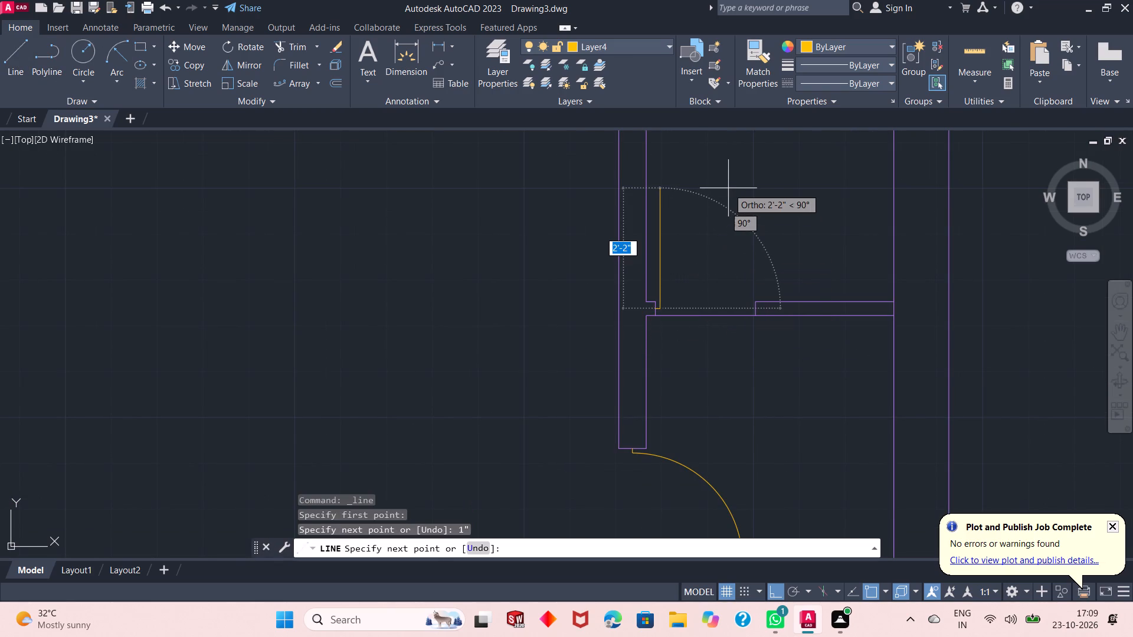
type("2'")
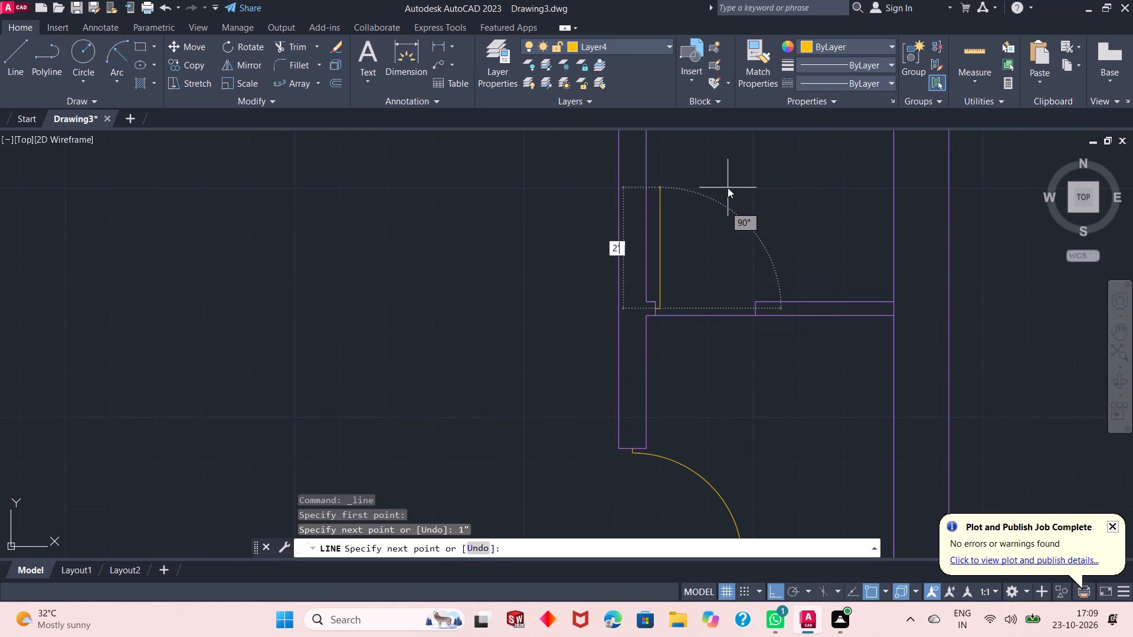
key("Return")
type("1\"")
key("Return")
type("2'")
key("Return")
scroll(681, 317, "up", 4)
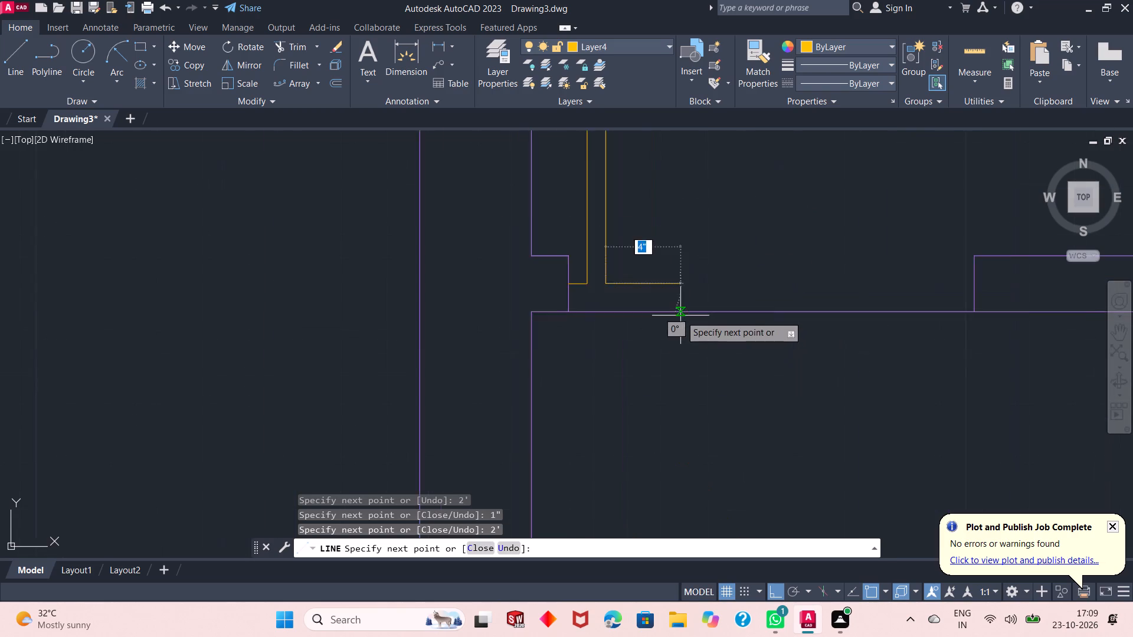
left_click(527, 264)
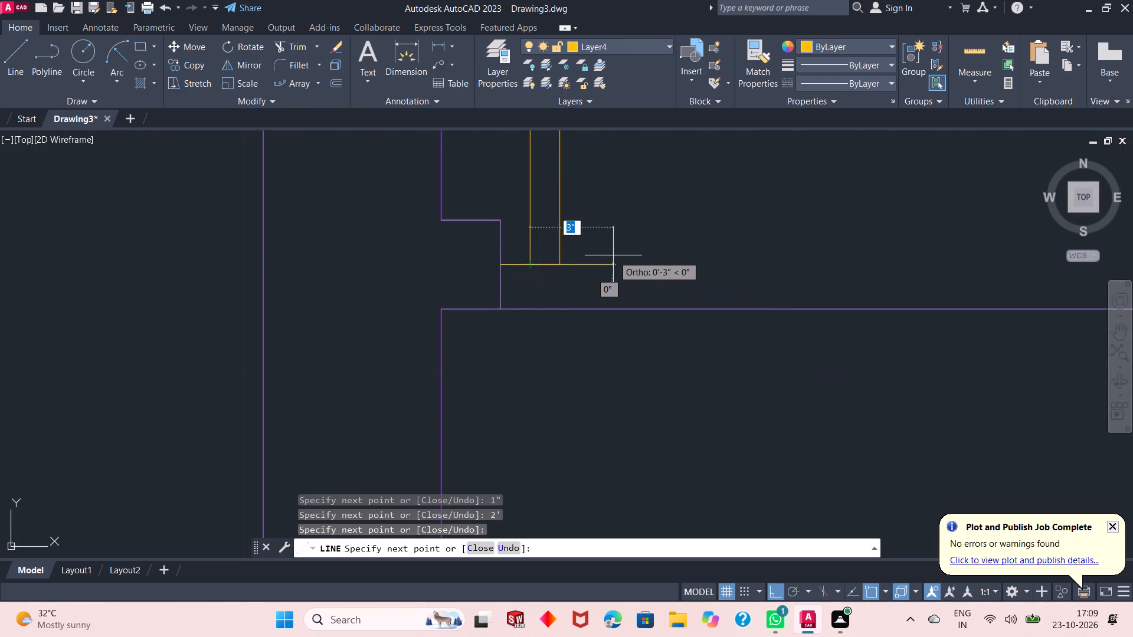
right_click(613, 255)
left_click(623, 257)
Draw a 1" line left from the midpoint of the same opening's right jamb.
scroll(549, 321, "down", 3)
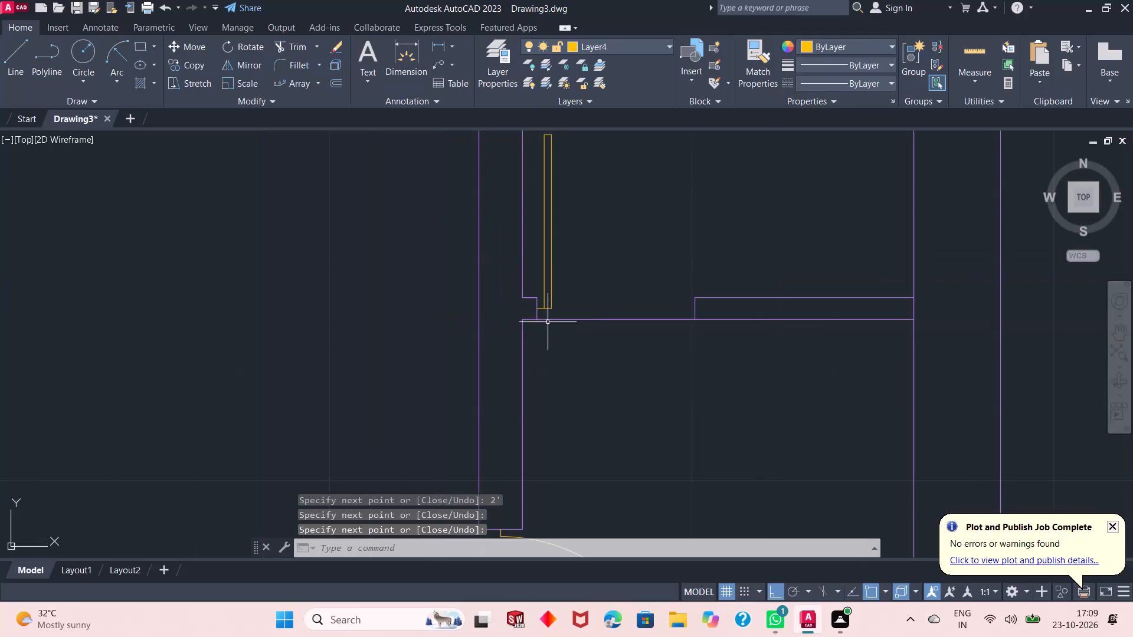
right_click(379, 133)
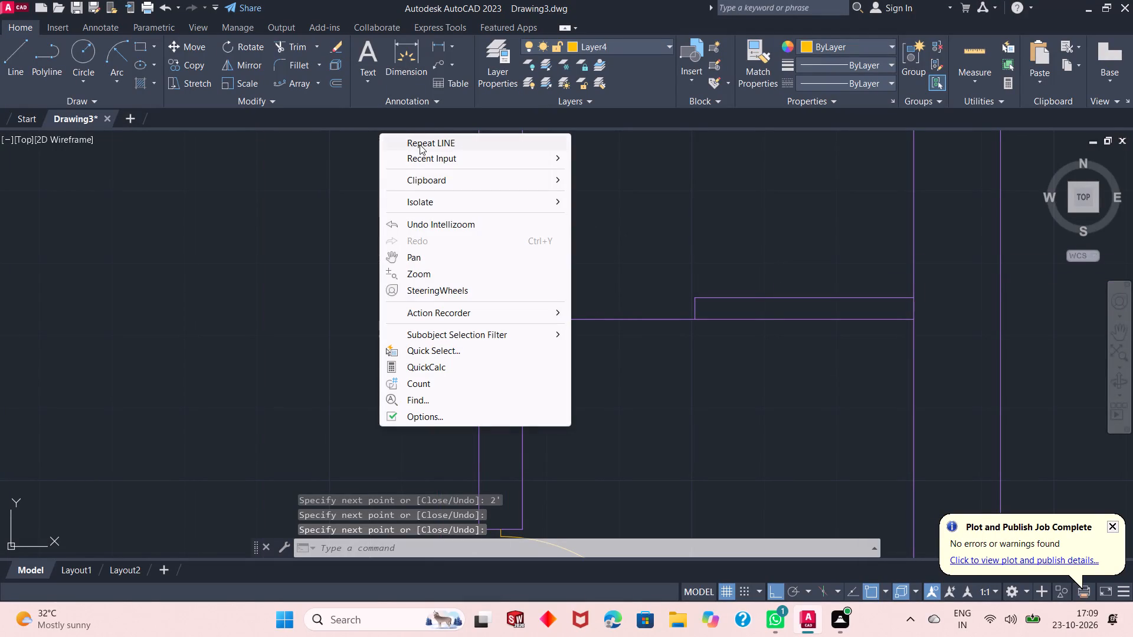
left_click(420, 145)
left_click(695, 308)
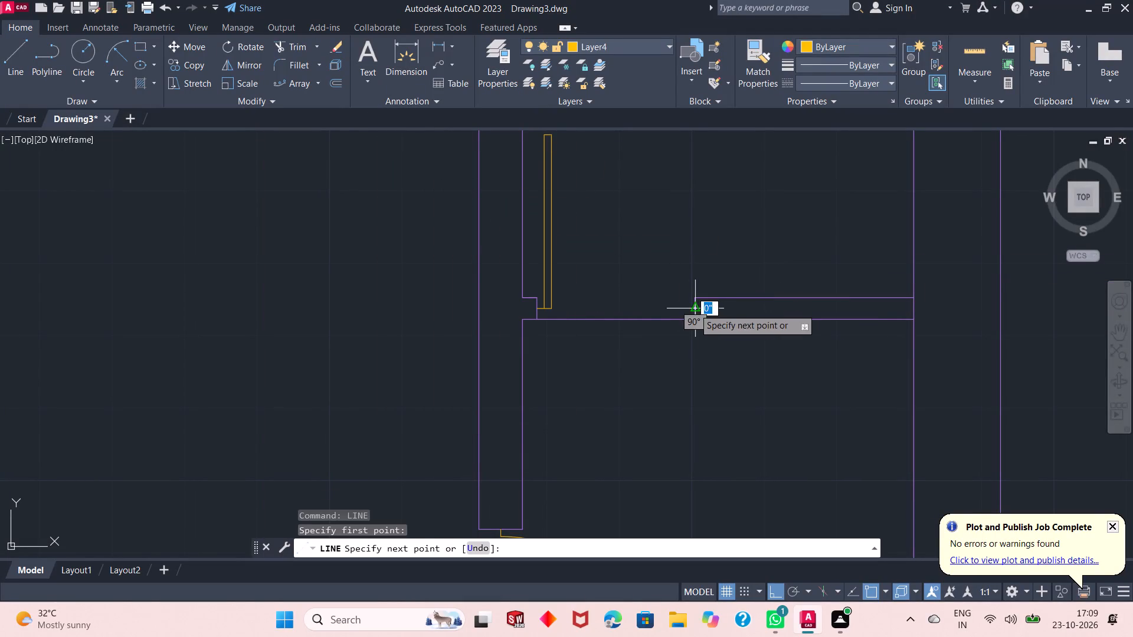
type("1\"")
key("Return")
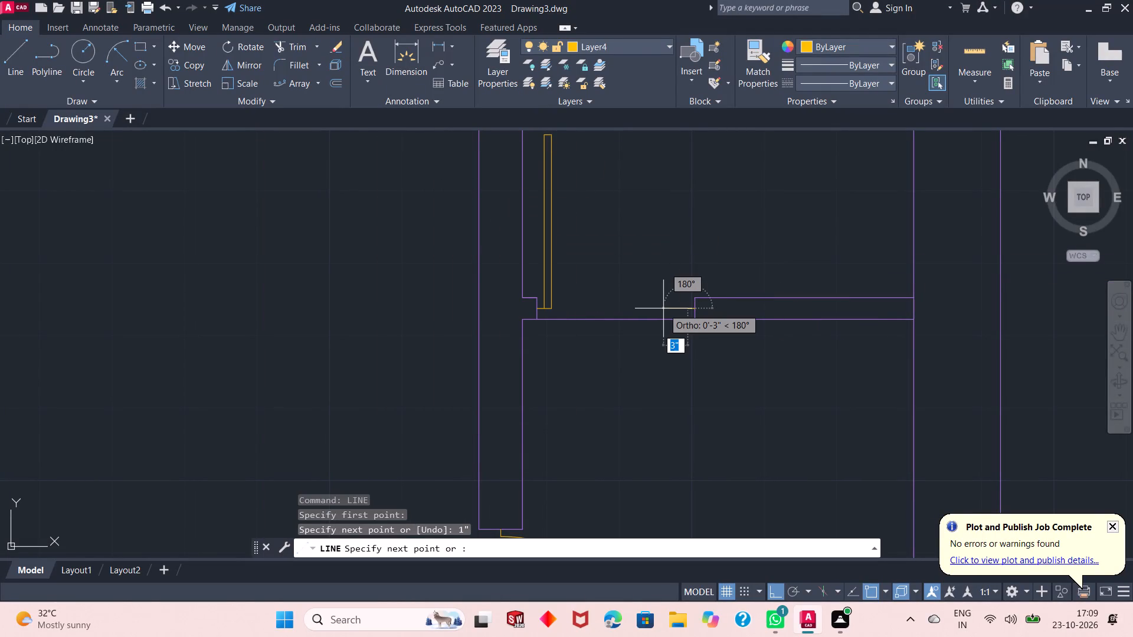
key("Escape")
Draw the door swing as a start-end-radius arc from the right jamb's 1" line to the leaf's upper-right corner, radius 2'.
scroll(682, 353, "down", 1)
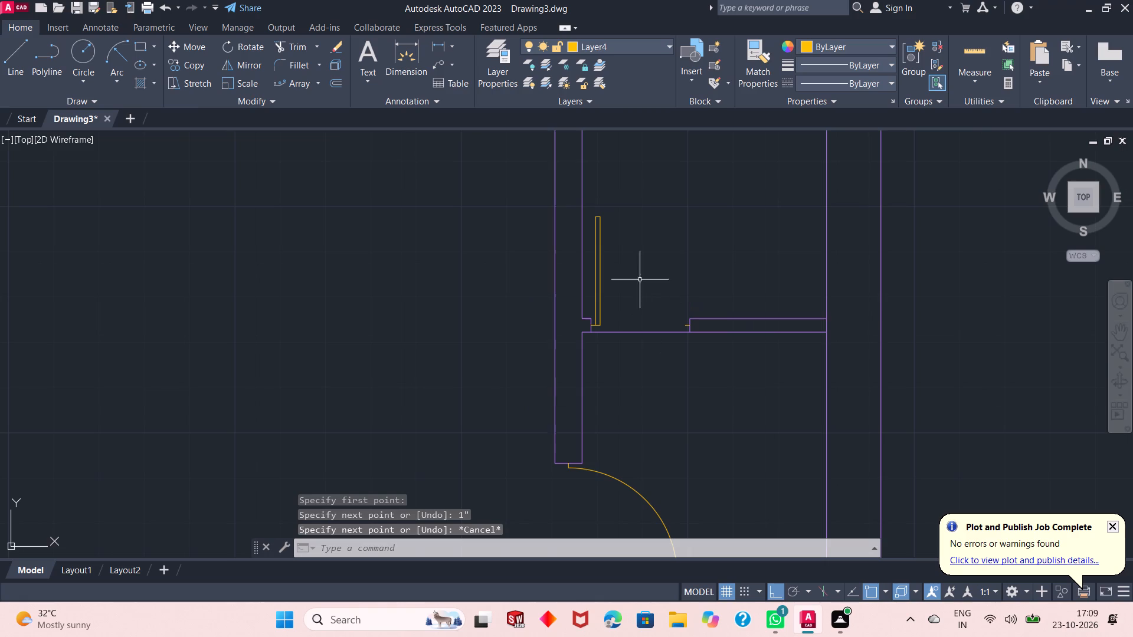
left_click_drag(127, 52, 122, 52)
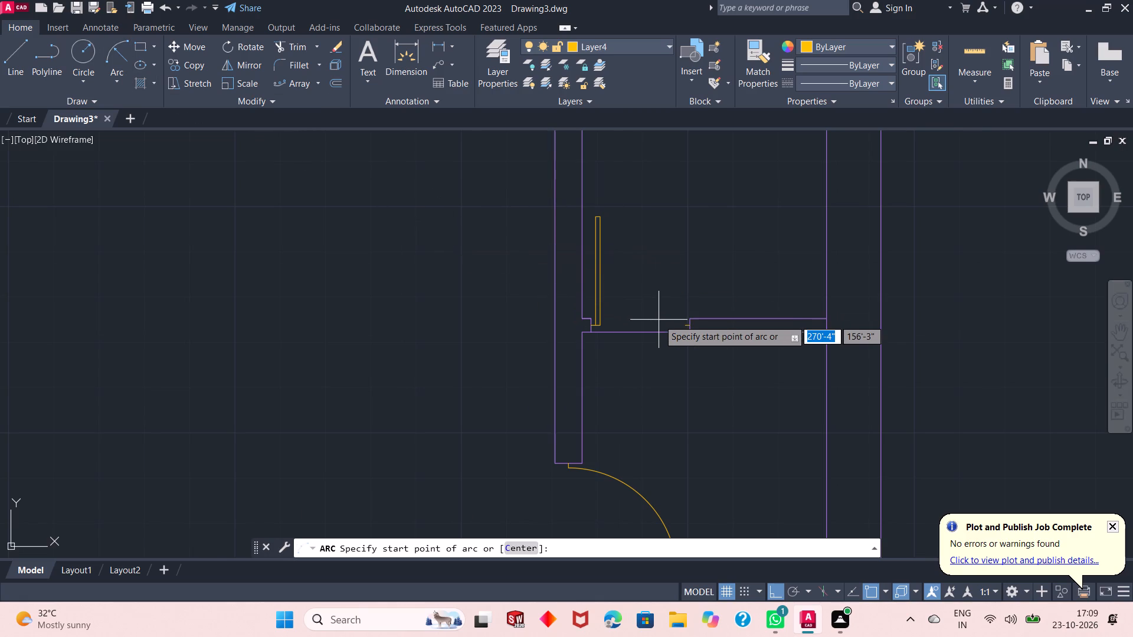
left_click(683, 323)
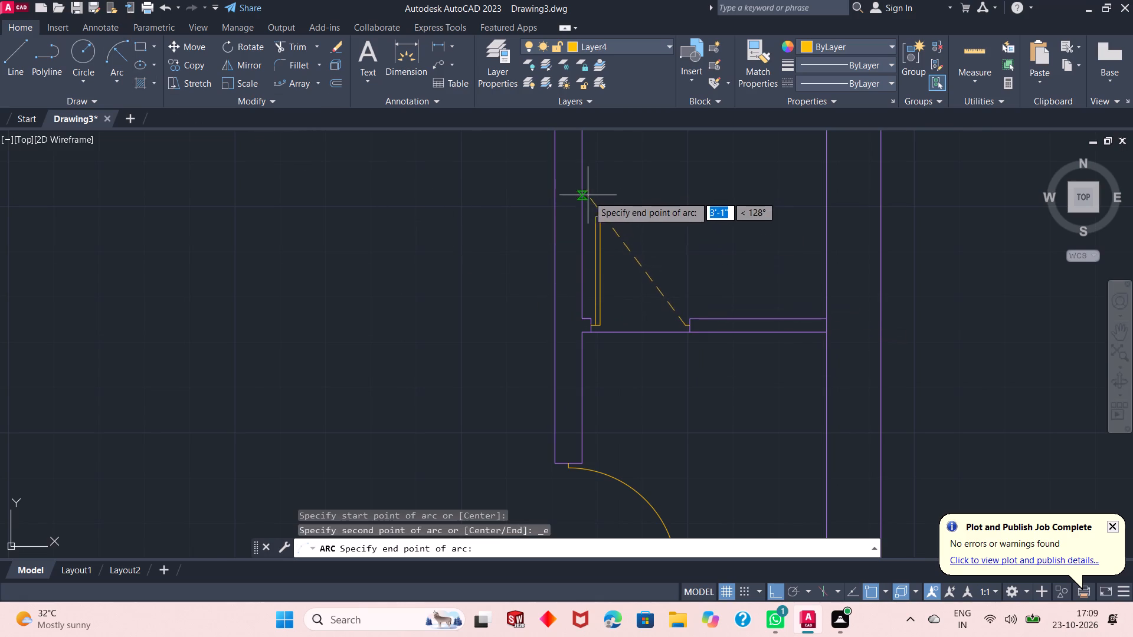
left_click(603, 215)
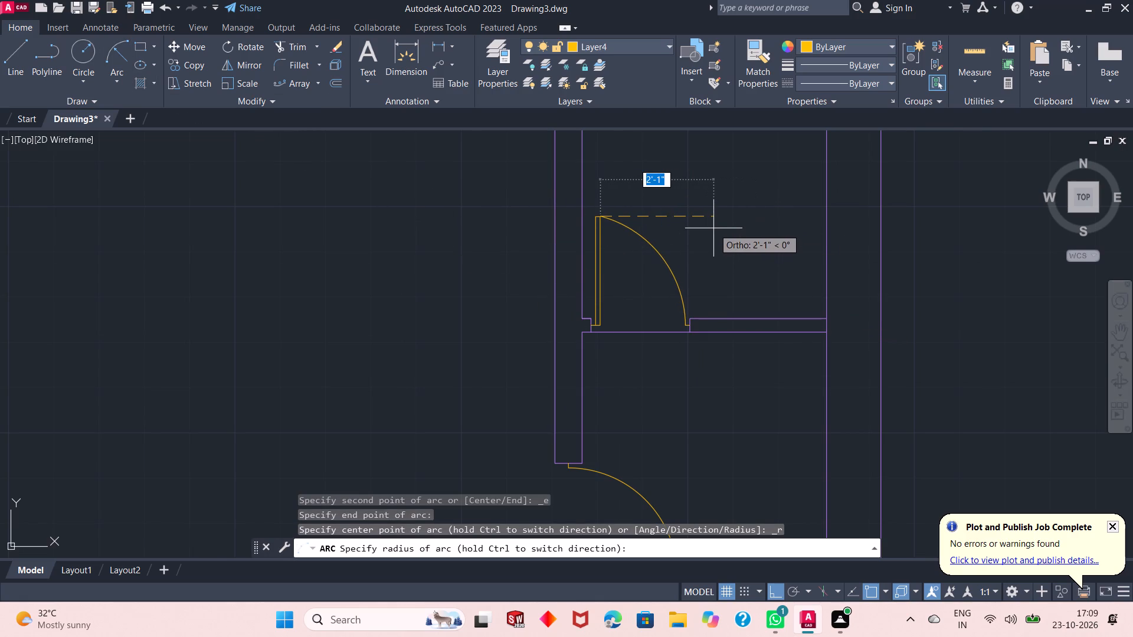
type("2'")
key("Return")
At the opening right of the staircase top, draw a door leaf from the left jamb's midpoint: 1" right, 3' down, 1" right, 3' up, closing left.
scroll(644, 245, "down", 3)
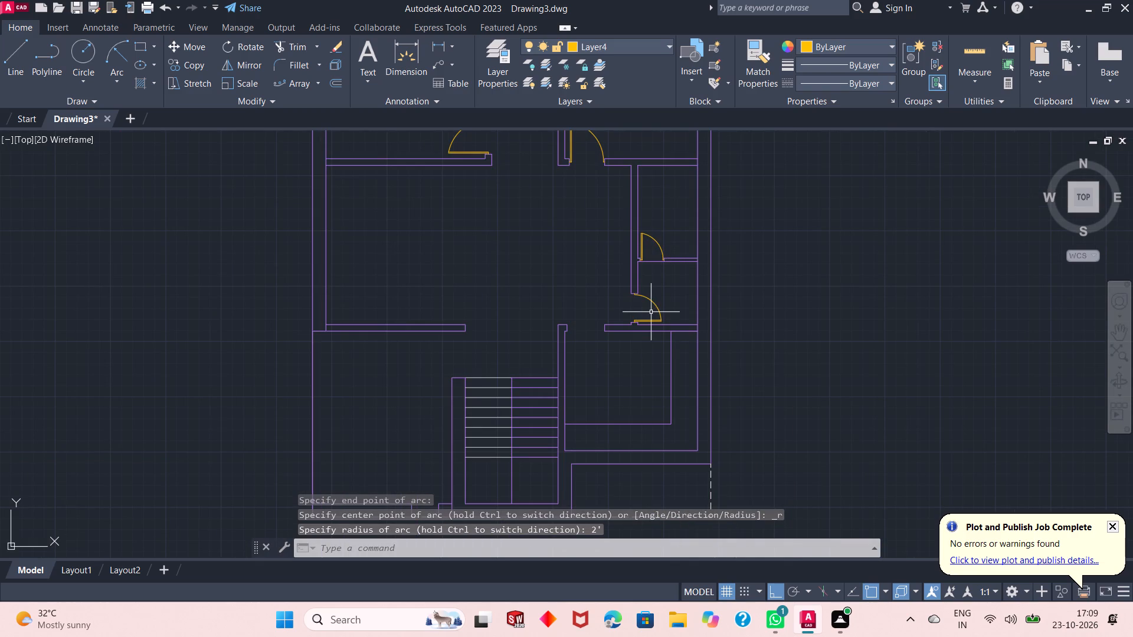
scroll(571, 361, "up", 1)
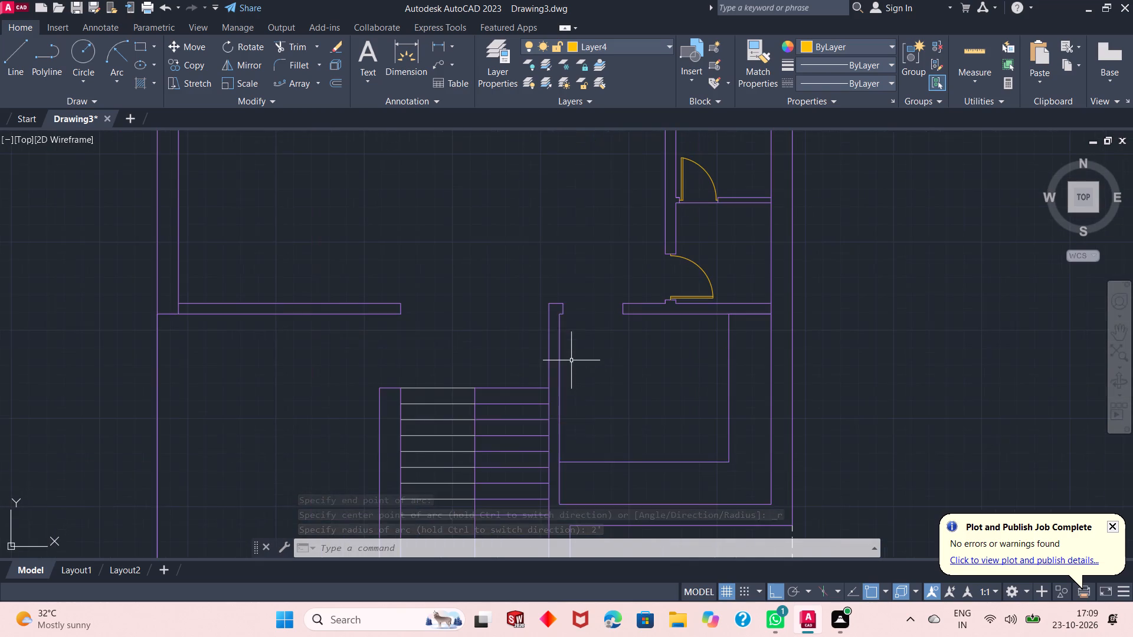
left_click(9, 67)
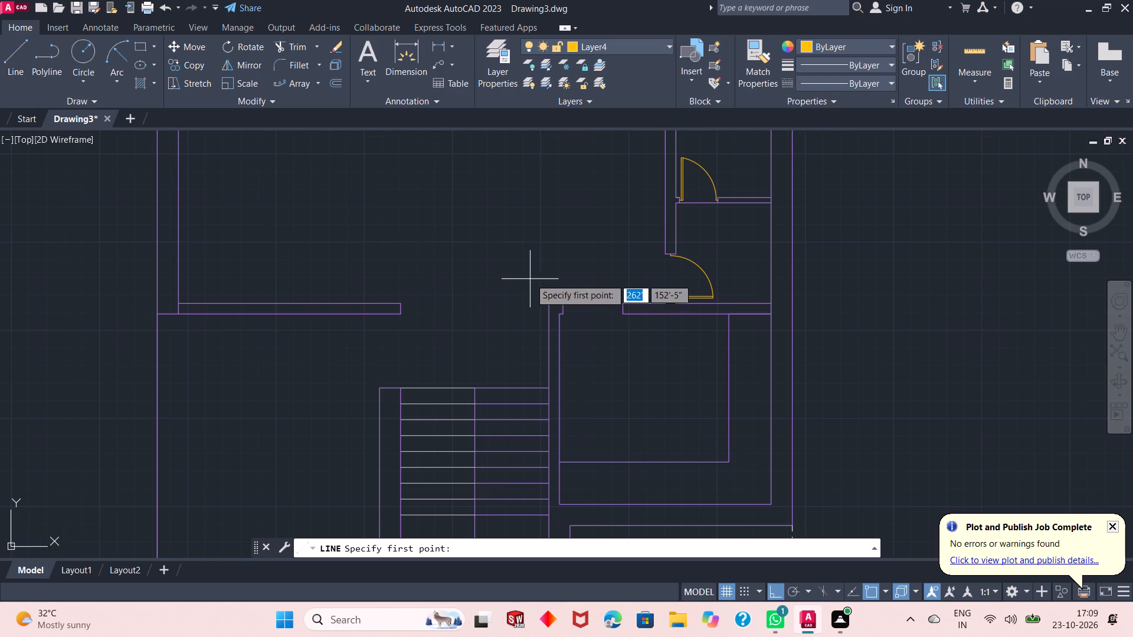
scroll(584, 324, "up", 2)
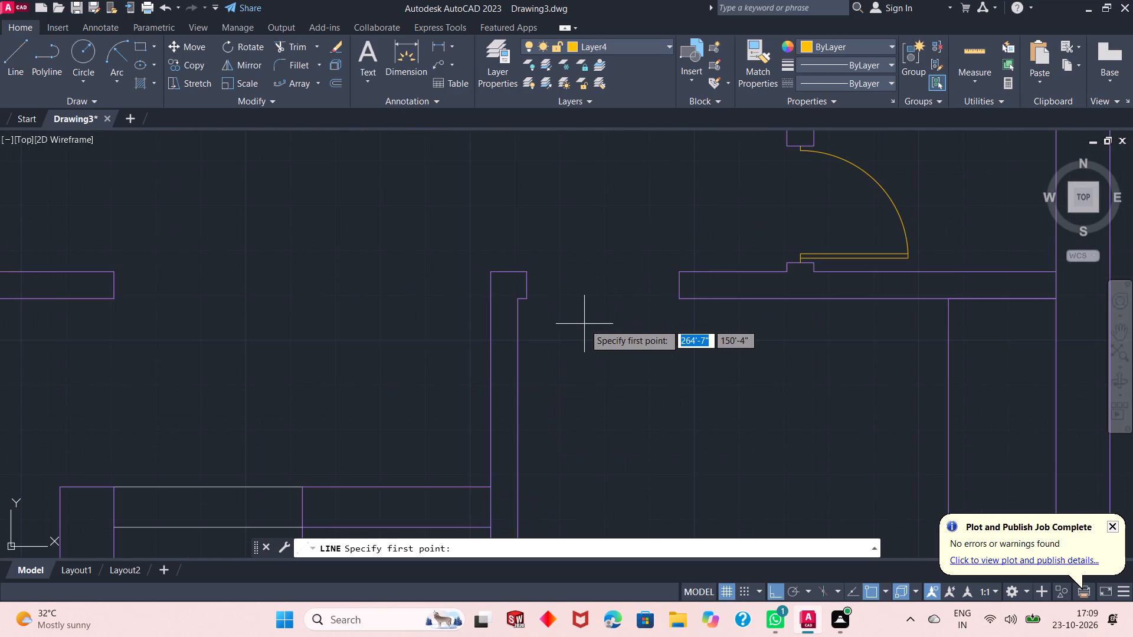
left_click(526, 283)
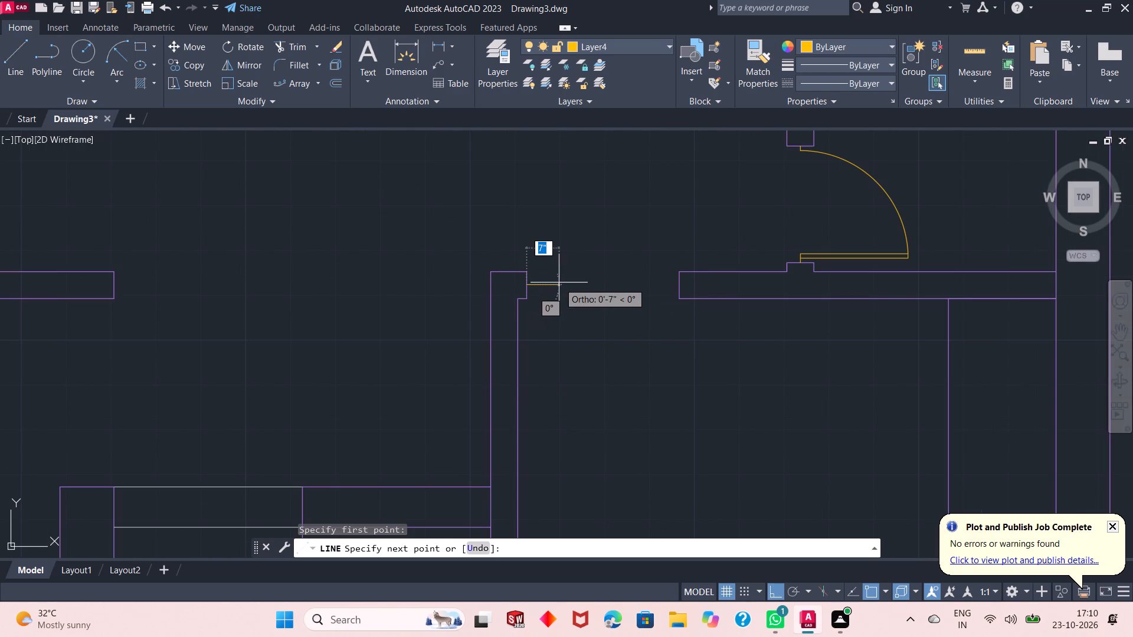
type("1\"")
key("Return")
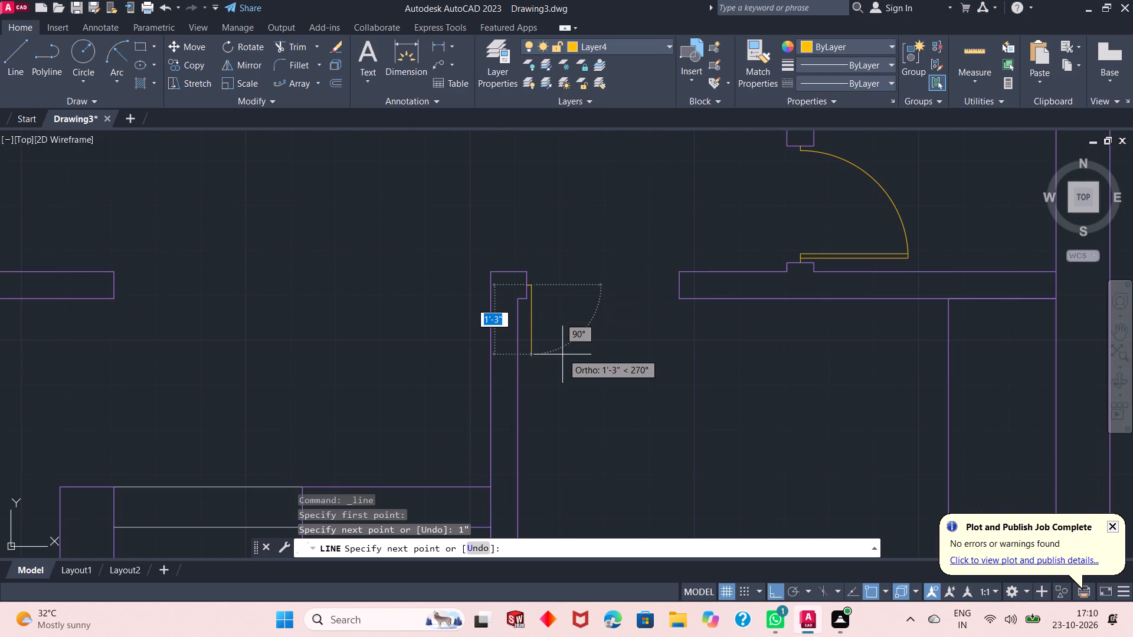
type("3'")
key("Return")
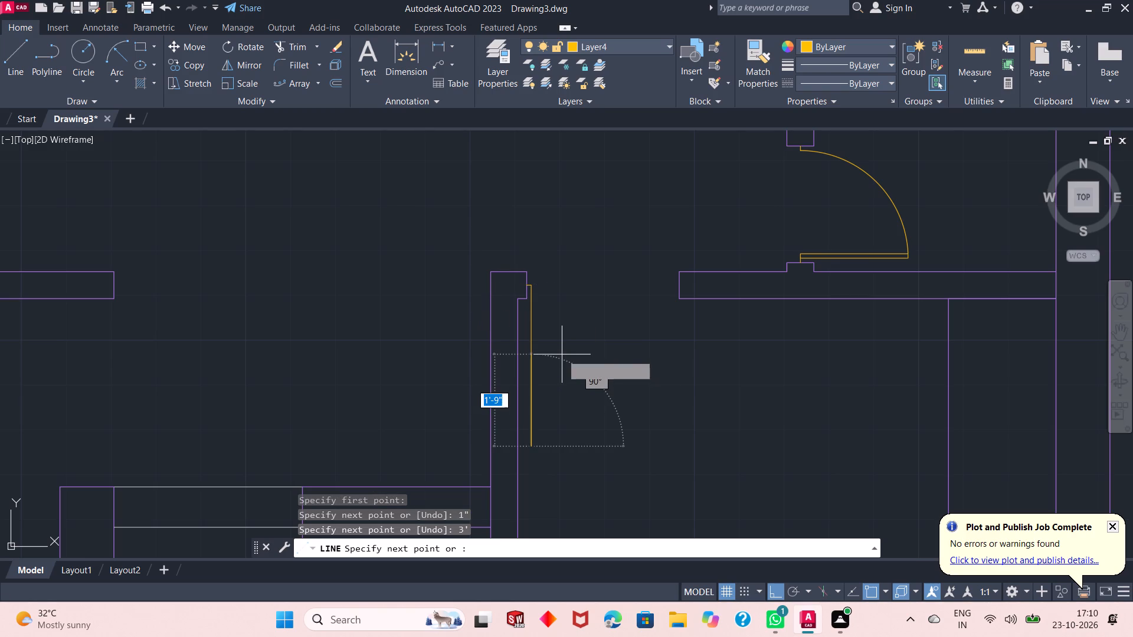
type("1\"")
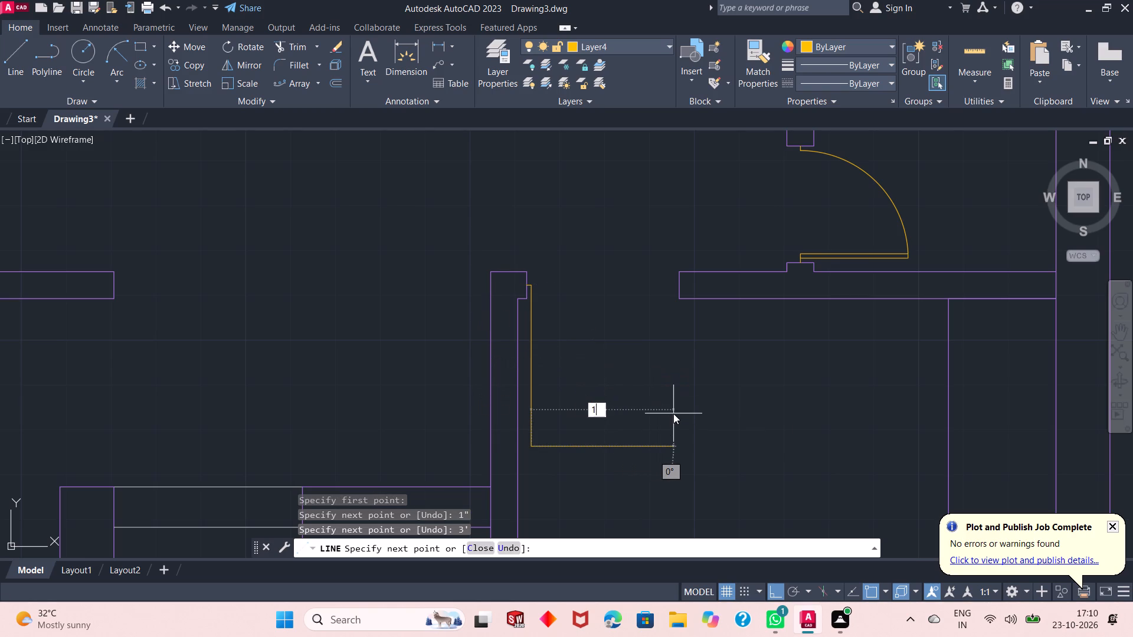
key("Return")
type("3'")
key("Return")
scroll(505, 267, "up", 1)
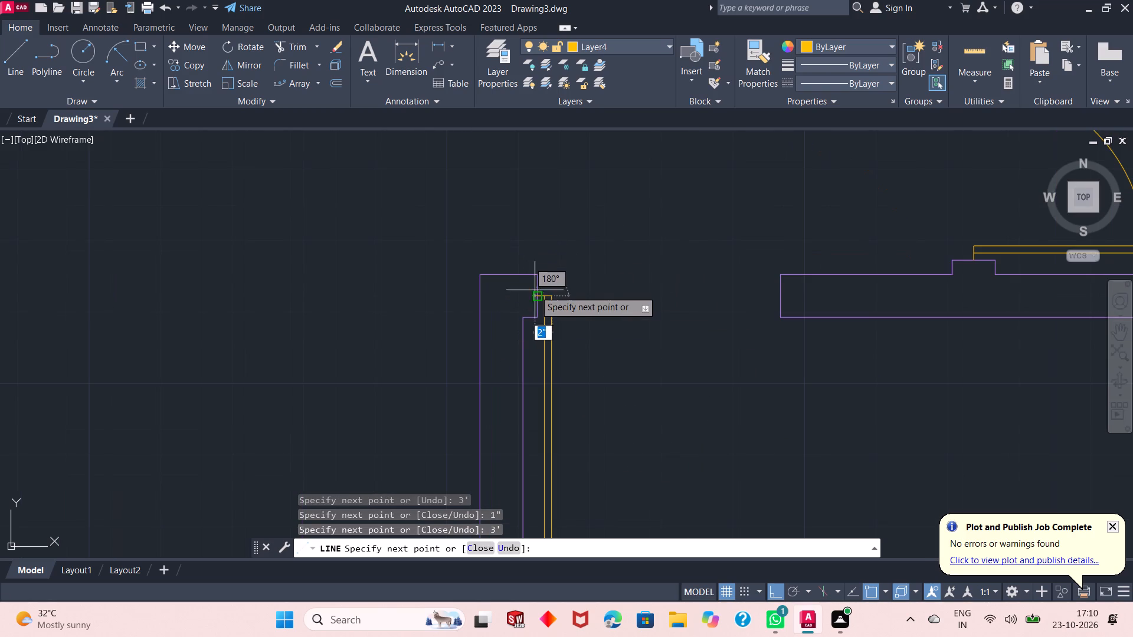
left_click(545, 294)
right_click(565, 260)
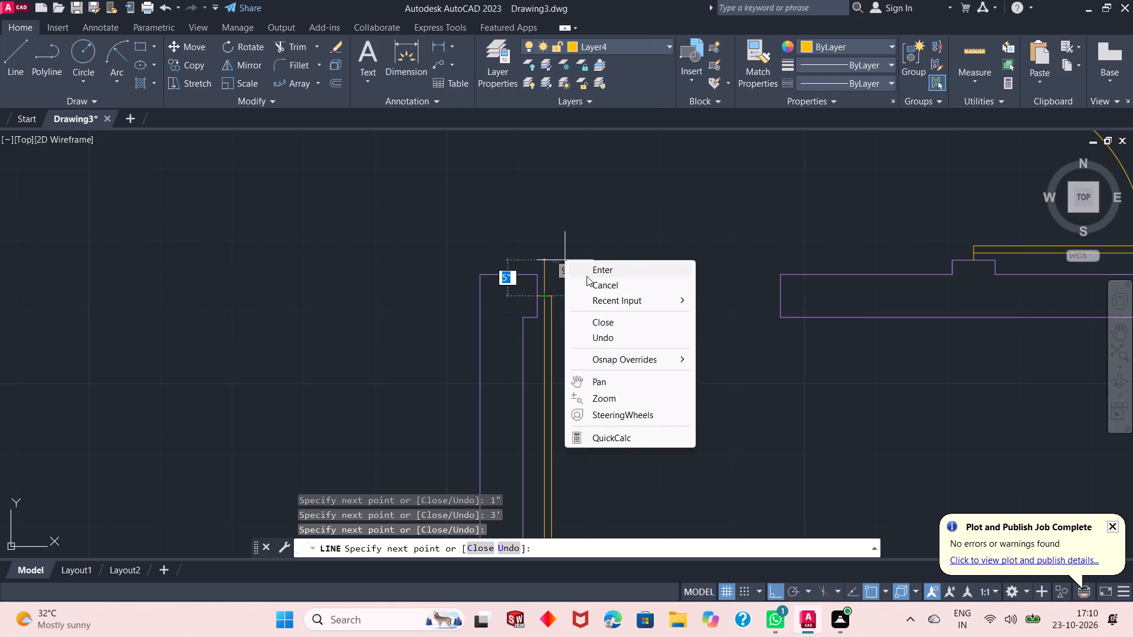
left_click(591, 267)
Draw a 1" line left from the midpoint of the same opening's right jamb.
right_click(590, 230)
left_click(638, 239)
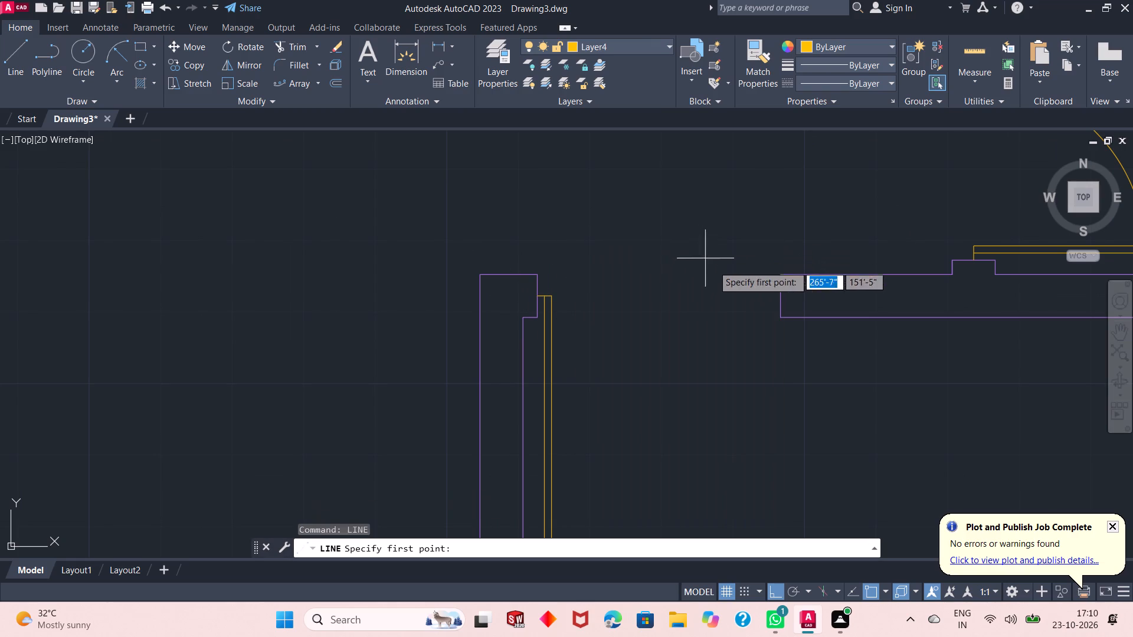
left_click(783, 295)
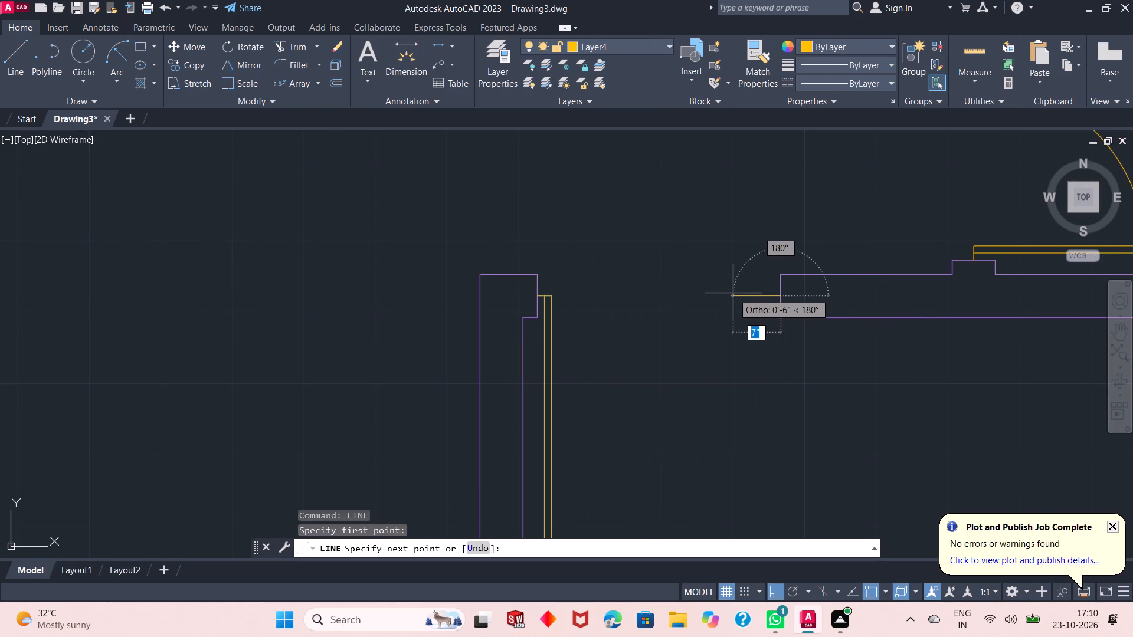
type("1\"")
key("Return")
right_click(733, 293)
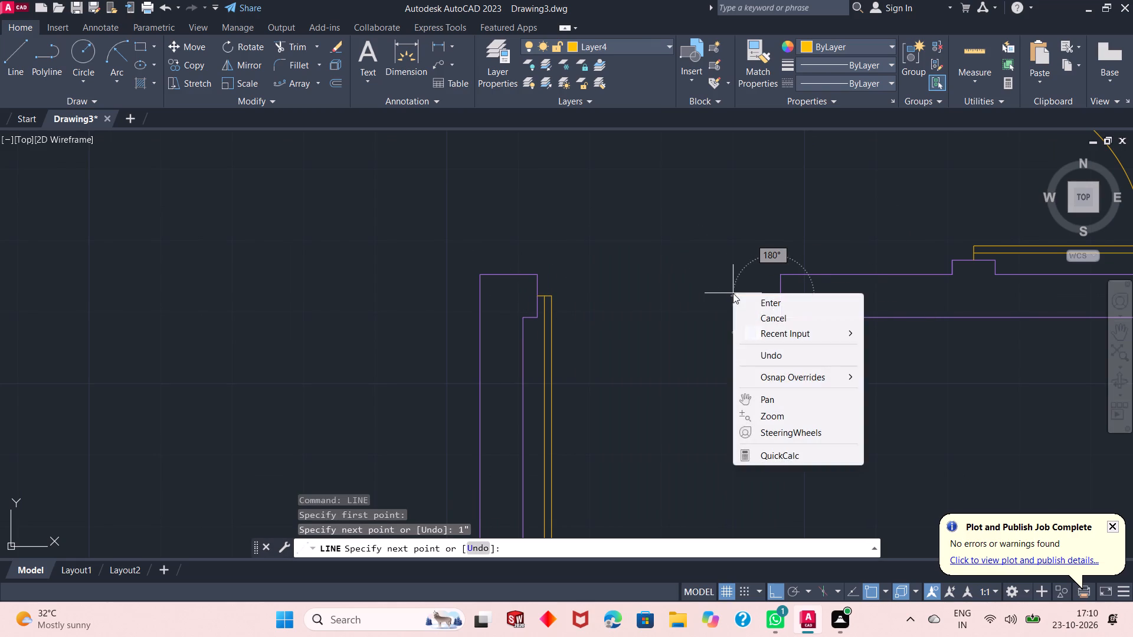
left_click(744, 303)
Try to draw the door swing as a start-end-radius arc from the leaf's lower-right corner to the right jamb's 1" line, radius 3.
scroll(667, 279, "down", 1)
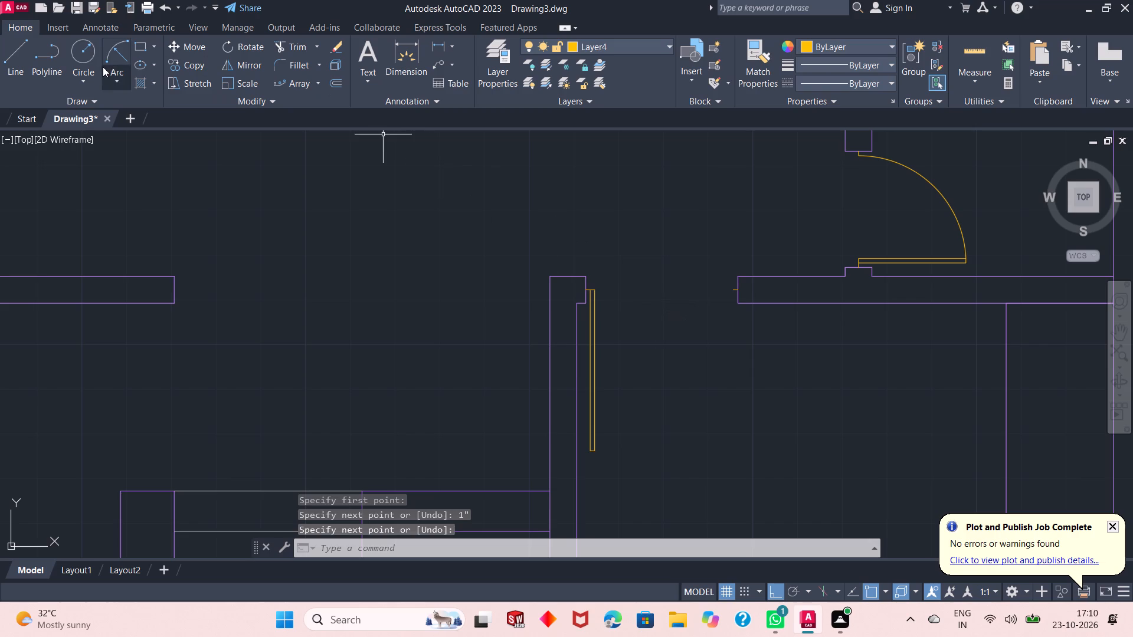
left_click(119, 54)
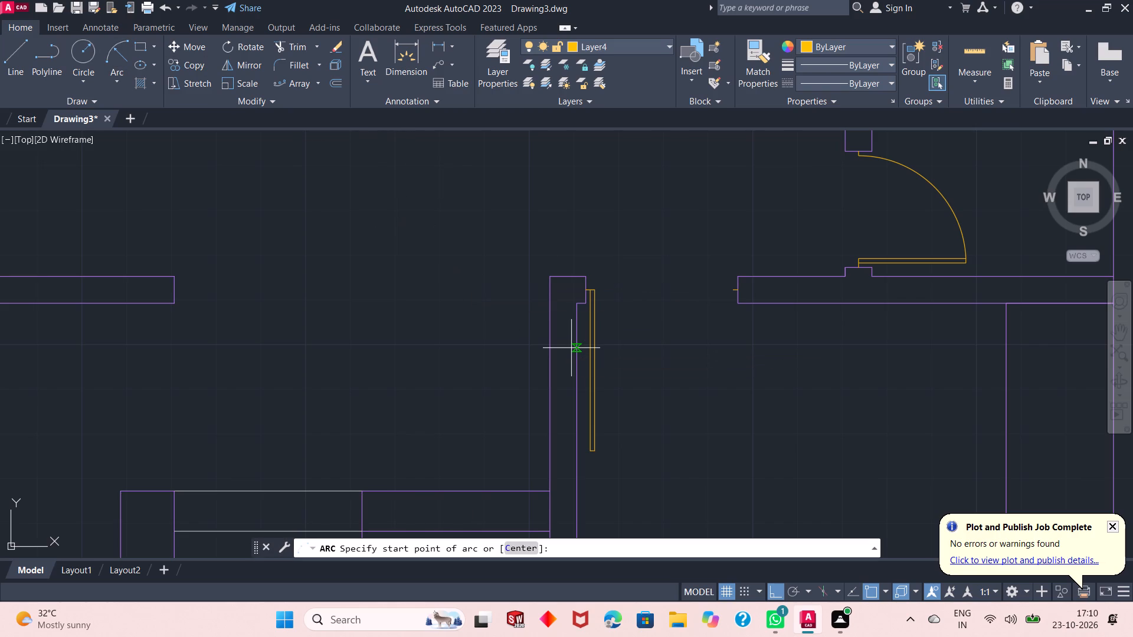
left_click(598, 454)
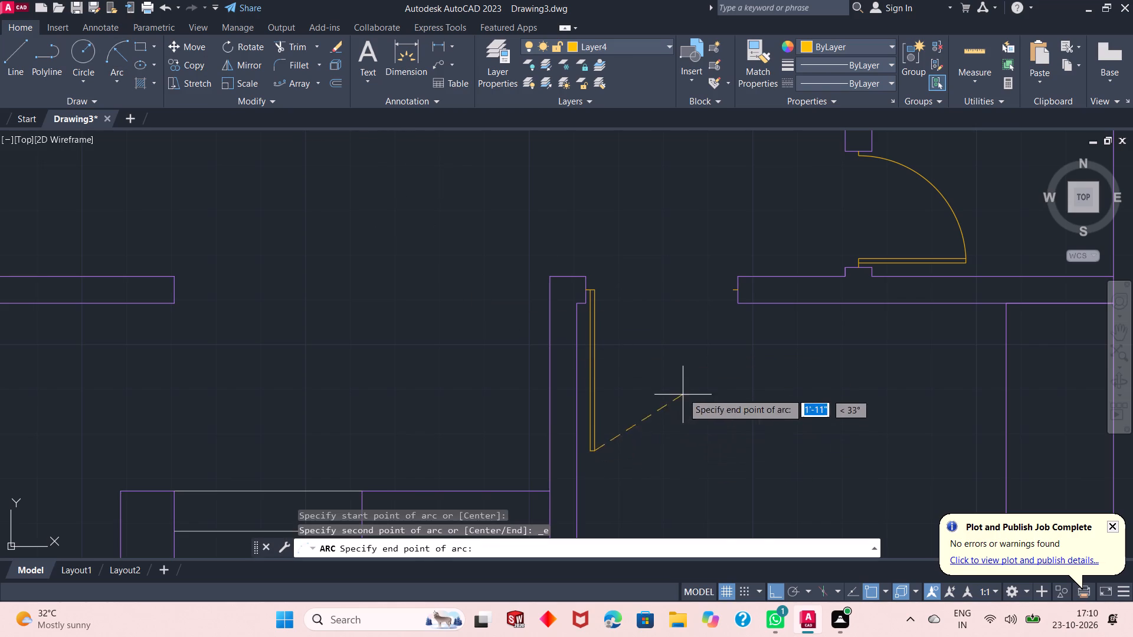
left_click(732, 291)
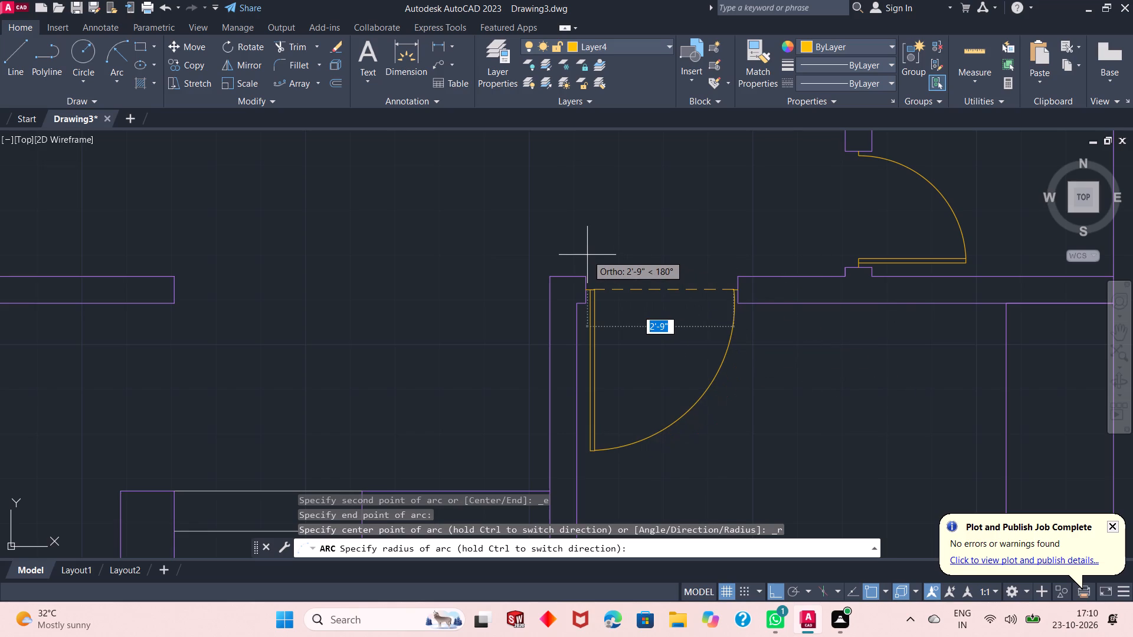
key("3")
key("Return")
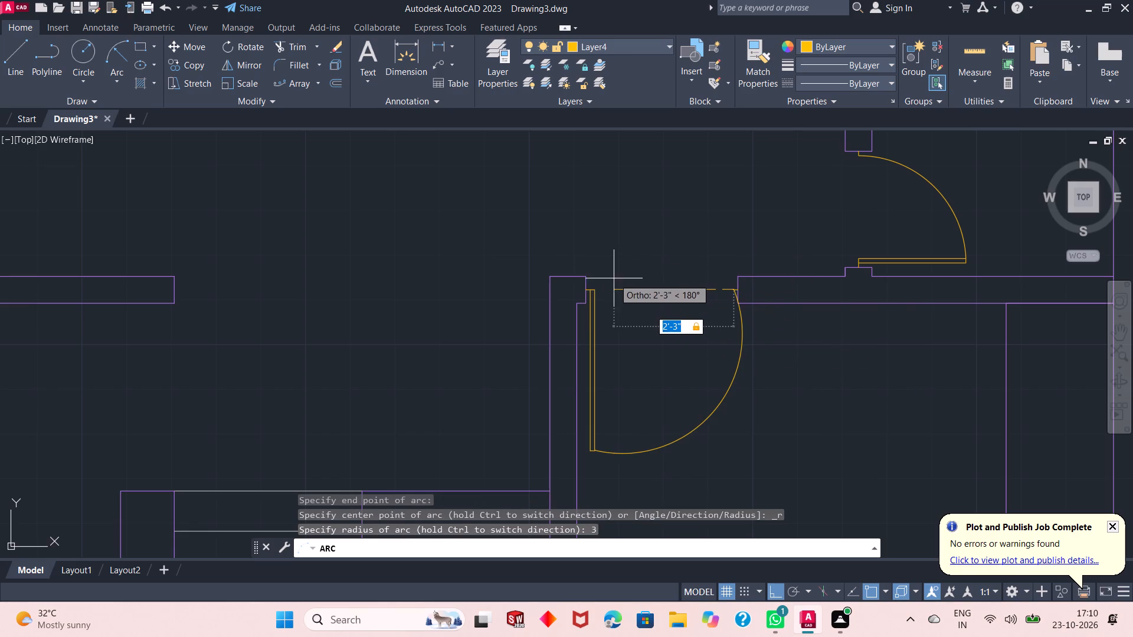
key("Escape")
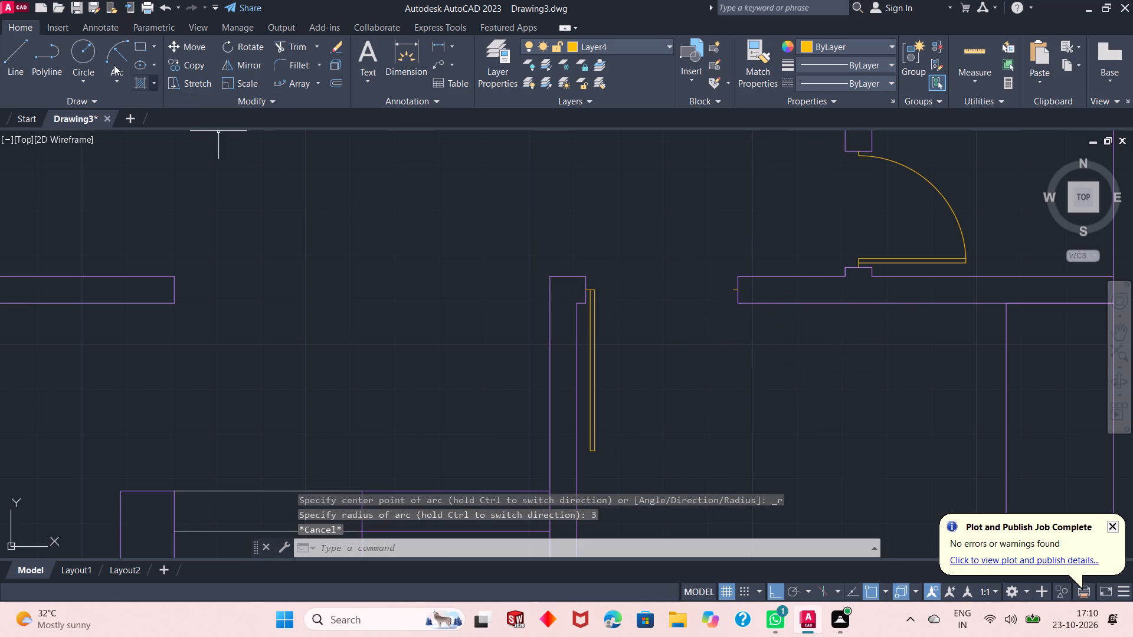
Draw the door swing as a start-end-radius arc from the leaf's lower-right corner to the right jamb's 1" line, radius 3'.
left_click(112, 55)
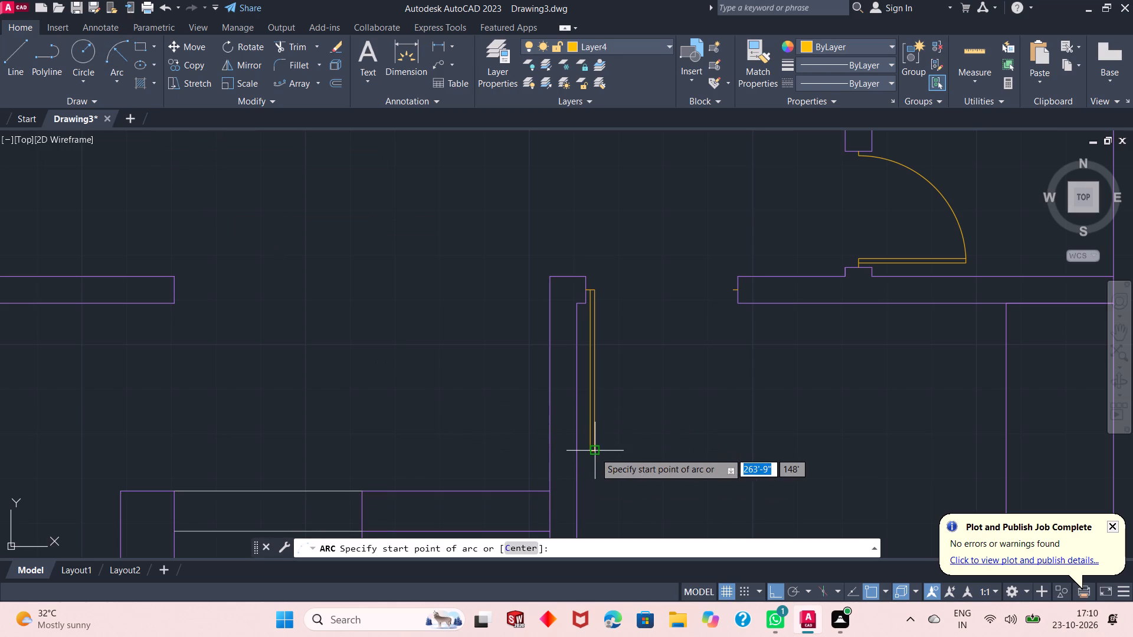
left_click(595, 452)
left_click(733, 291)
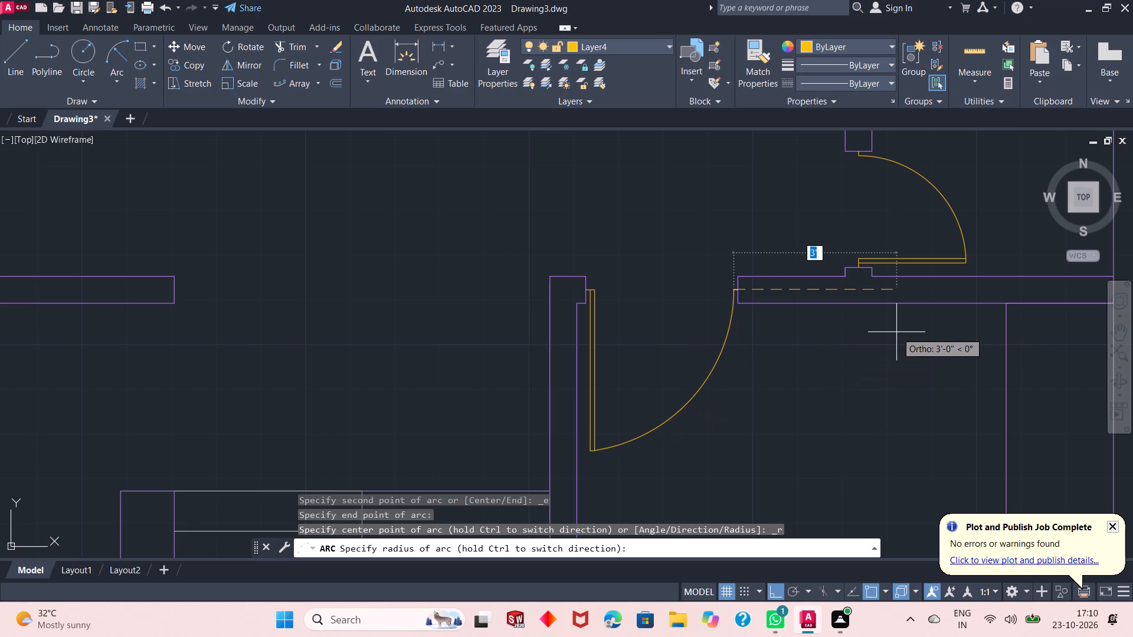
type("3'")
key("Return")
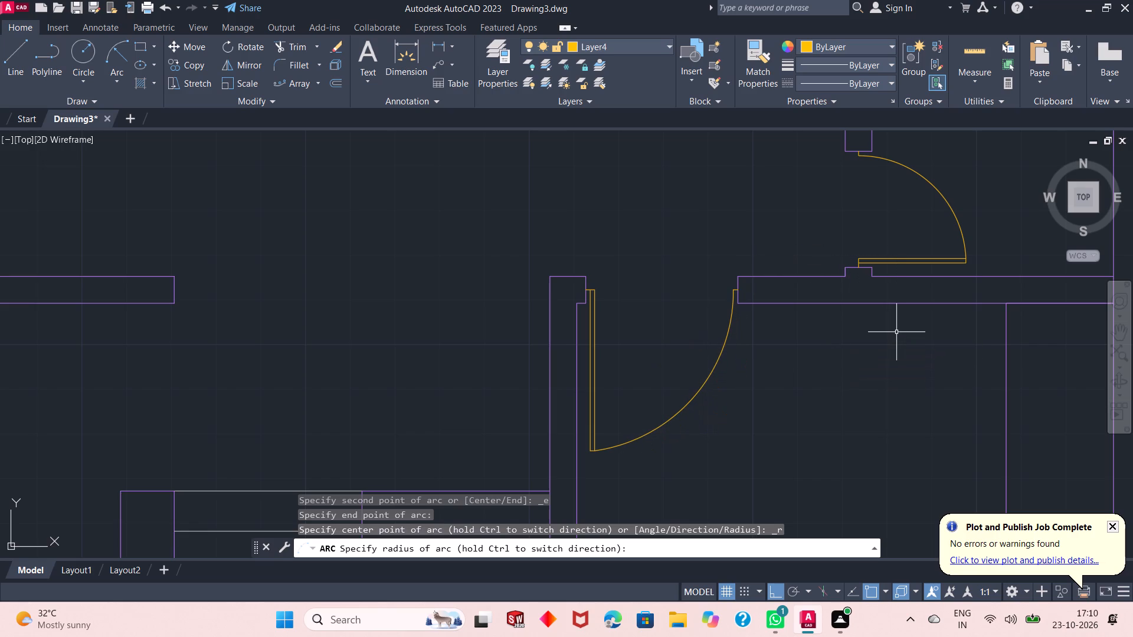
key("Escape")
From the midpoint of the staircase's left wall top, draw a line 1" up, up to the wall above, and right to that wall's end corner.
scroll(671, 364, "down", 2)
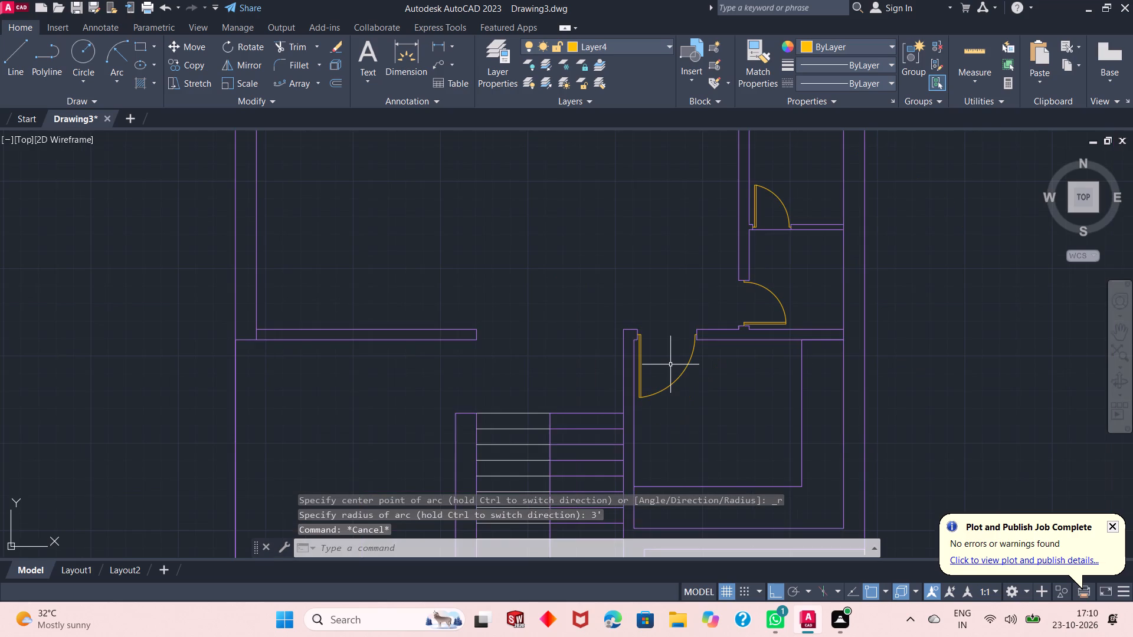
scroll(703, 323, "down", 1)
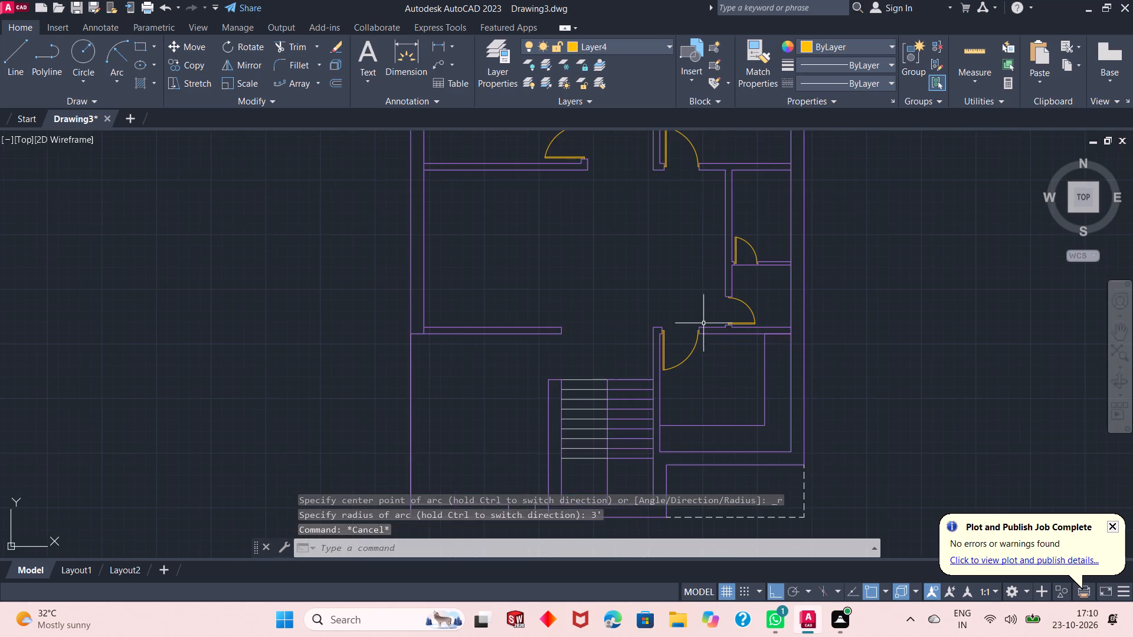
scroll(549, 353, "up", 1)
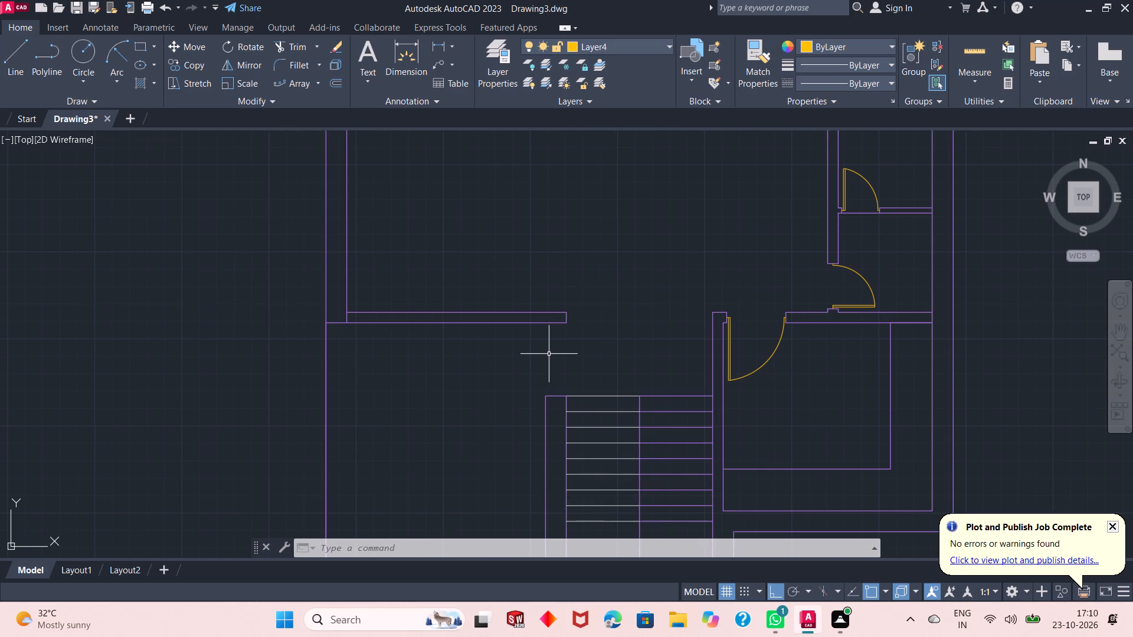
left_click(14, 62)
scroll(566, 400, "up", 1)
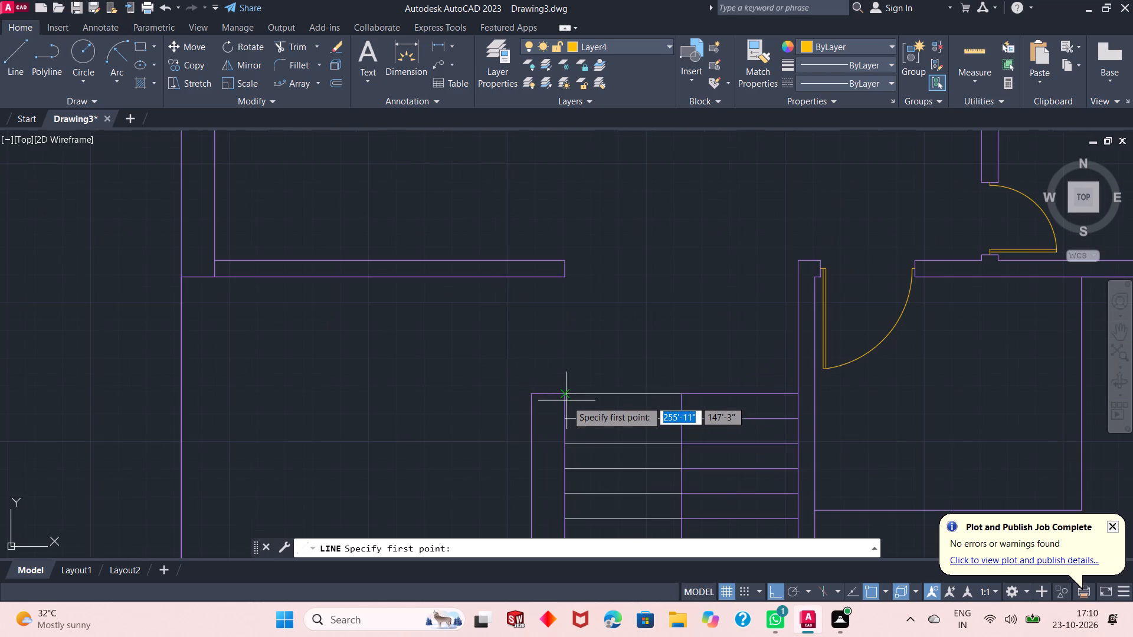
left_click(549, 391)
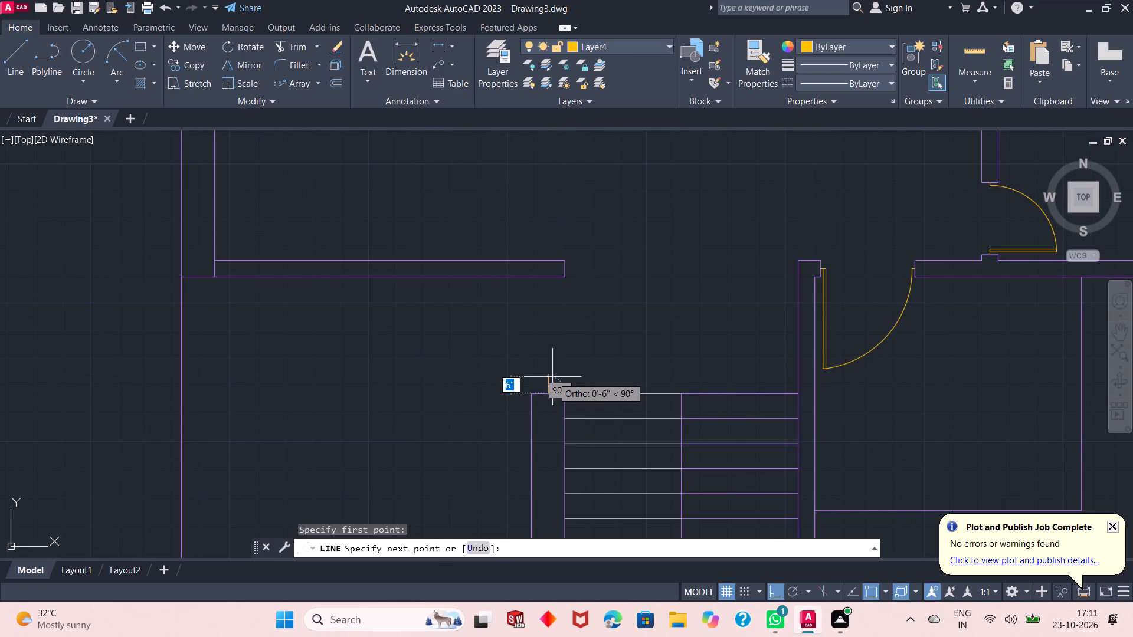
type("1\"")
key("Return")
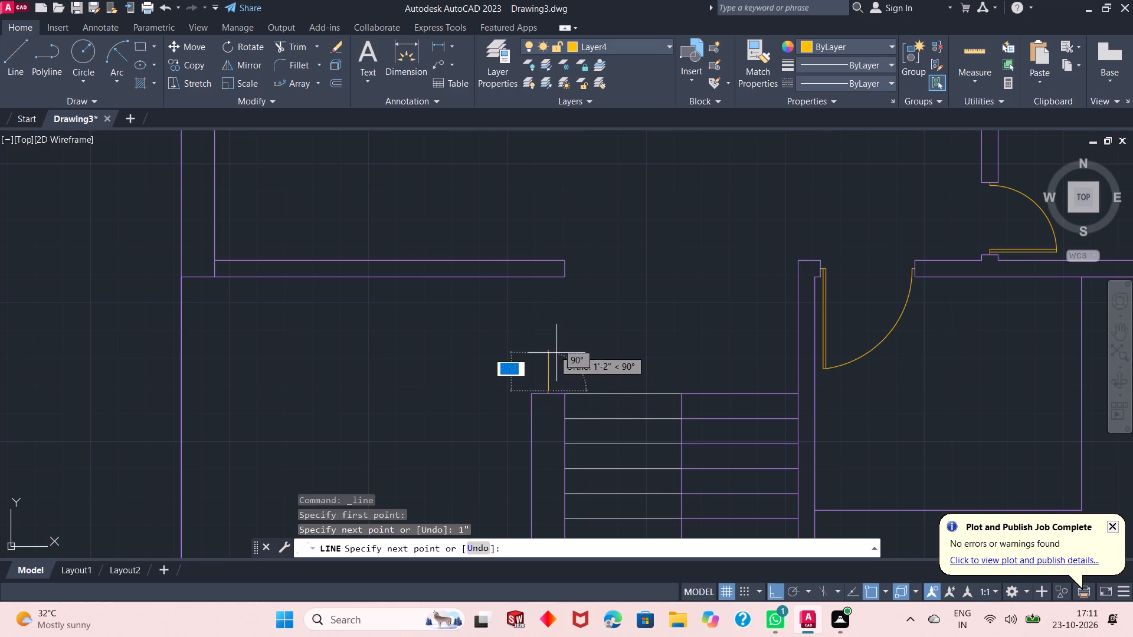
left_click(545, 277)
left_click(564, 279)
key("Escape")
key("Escape")
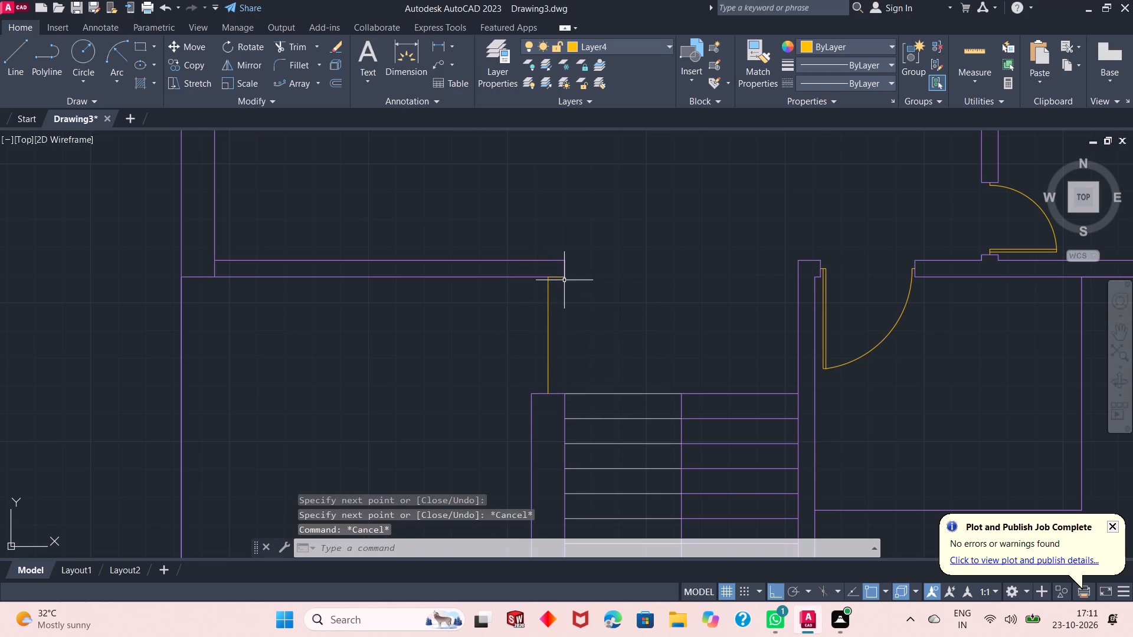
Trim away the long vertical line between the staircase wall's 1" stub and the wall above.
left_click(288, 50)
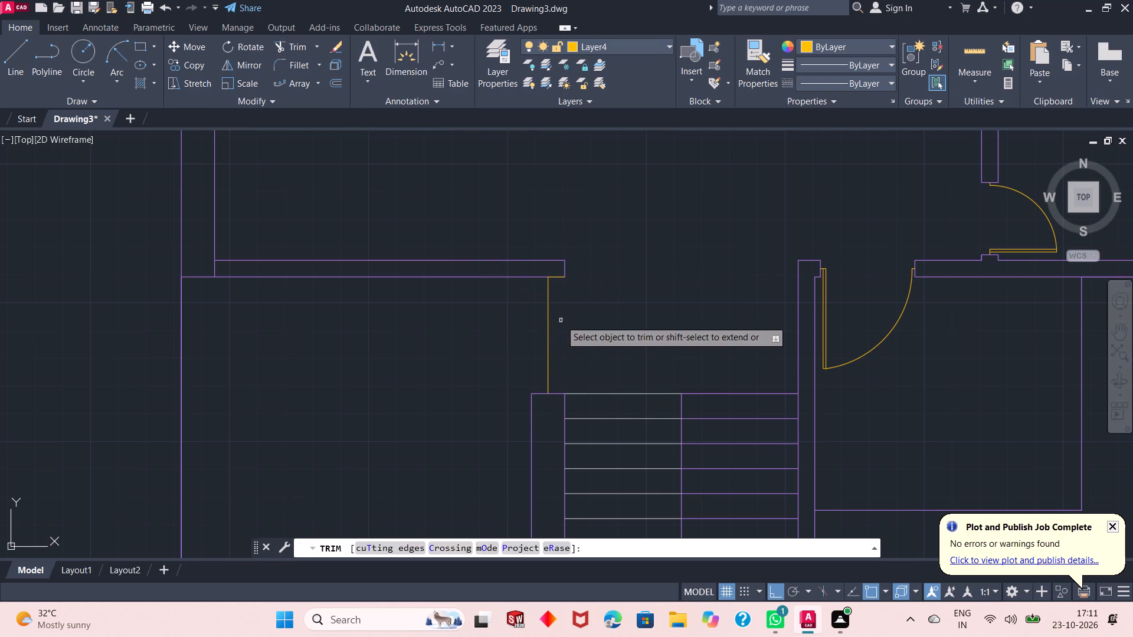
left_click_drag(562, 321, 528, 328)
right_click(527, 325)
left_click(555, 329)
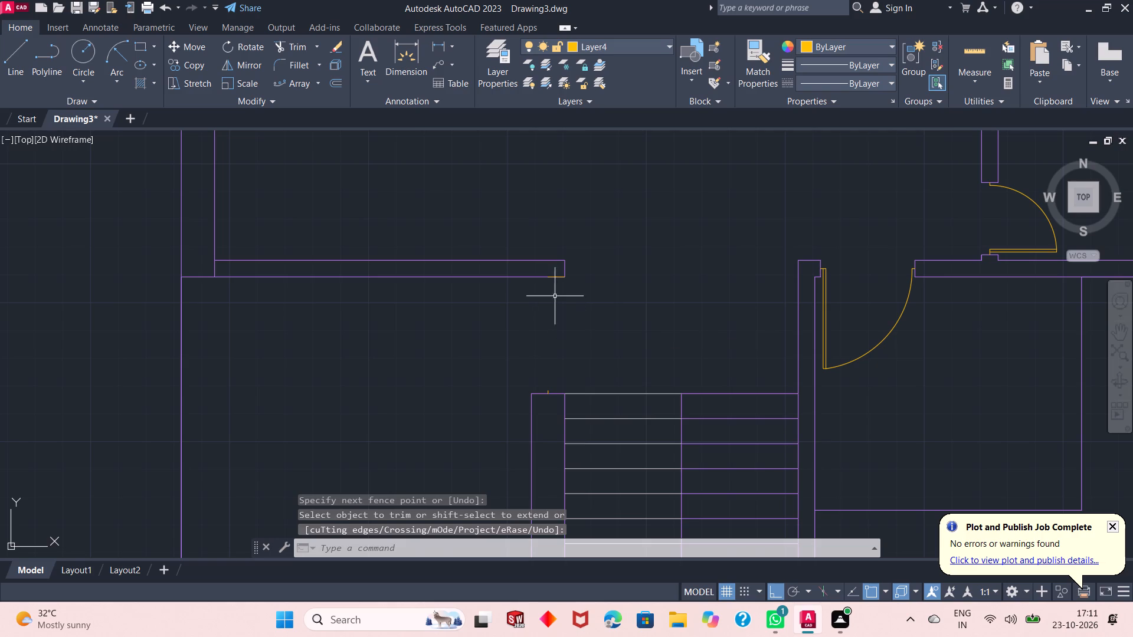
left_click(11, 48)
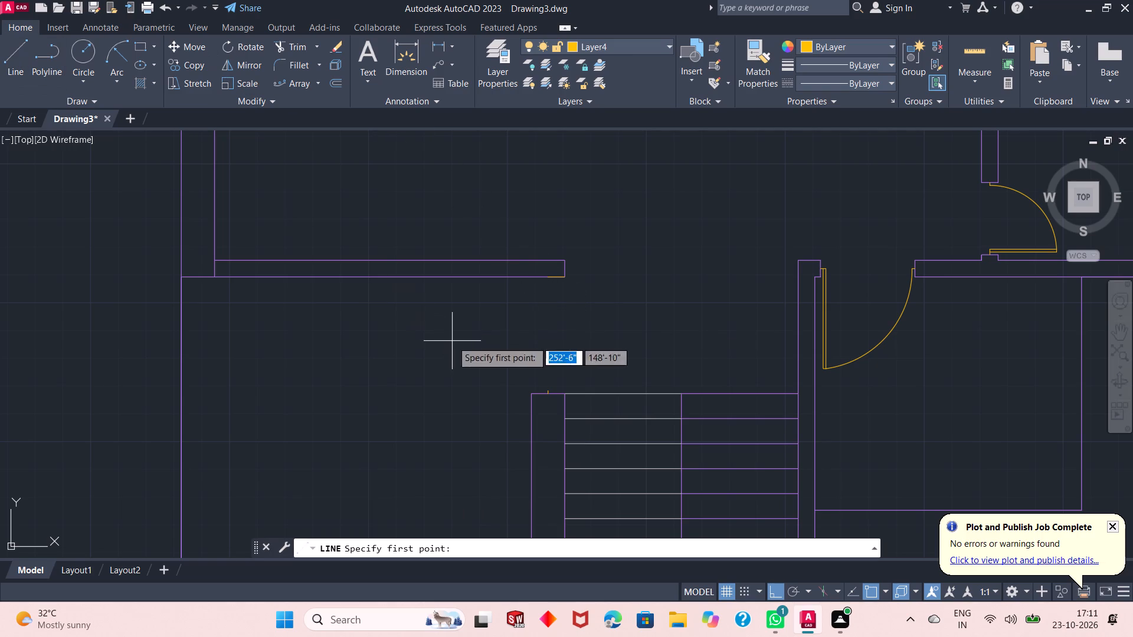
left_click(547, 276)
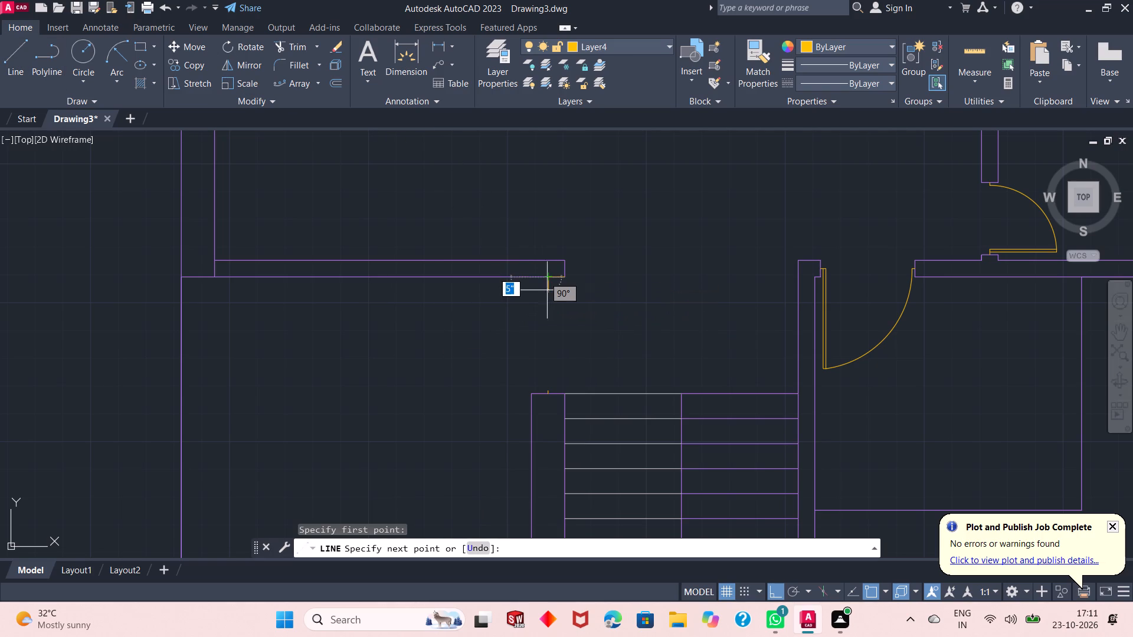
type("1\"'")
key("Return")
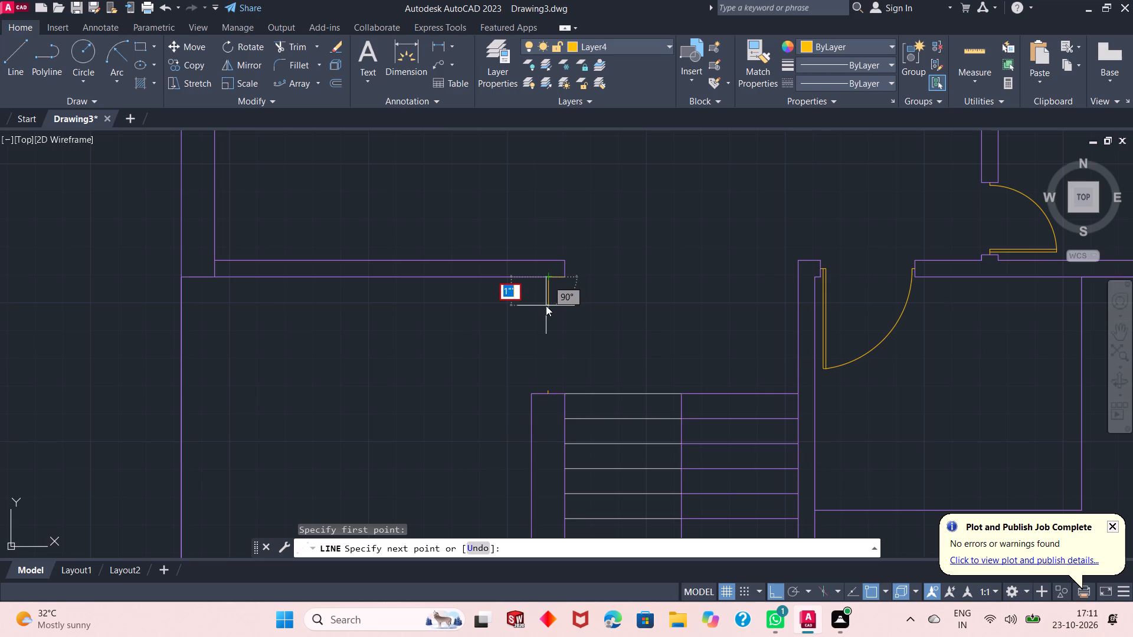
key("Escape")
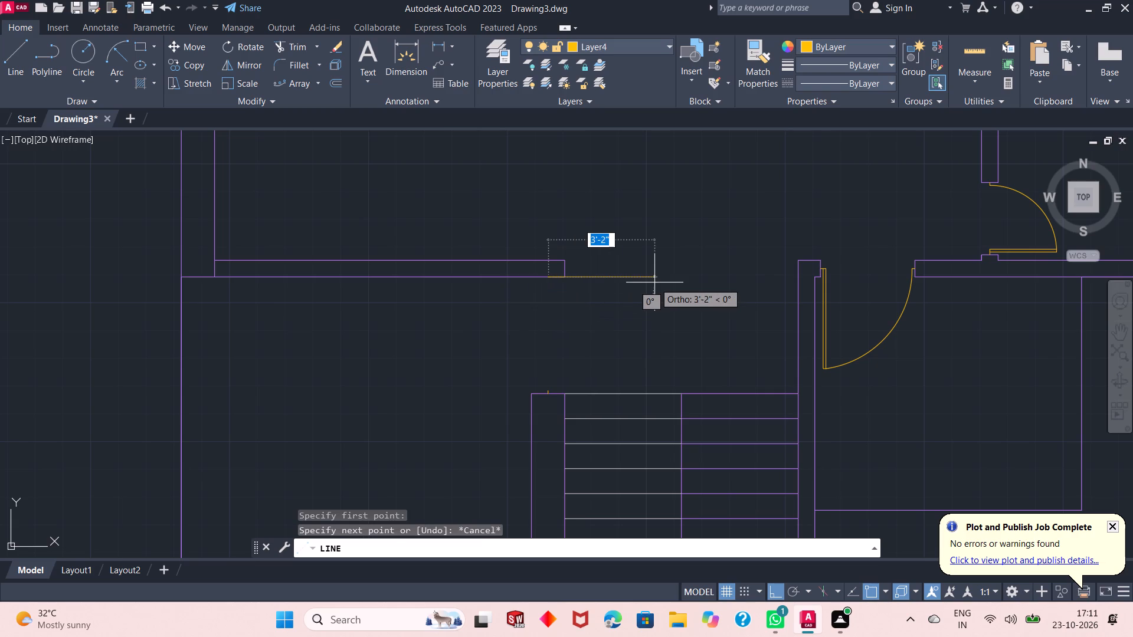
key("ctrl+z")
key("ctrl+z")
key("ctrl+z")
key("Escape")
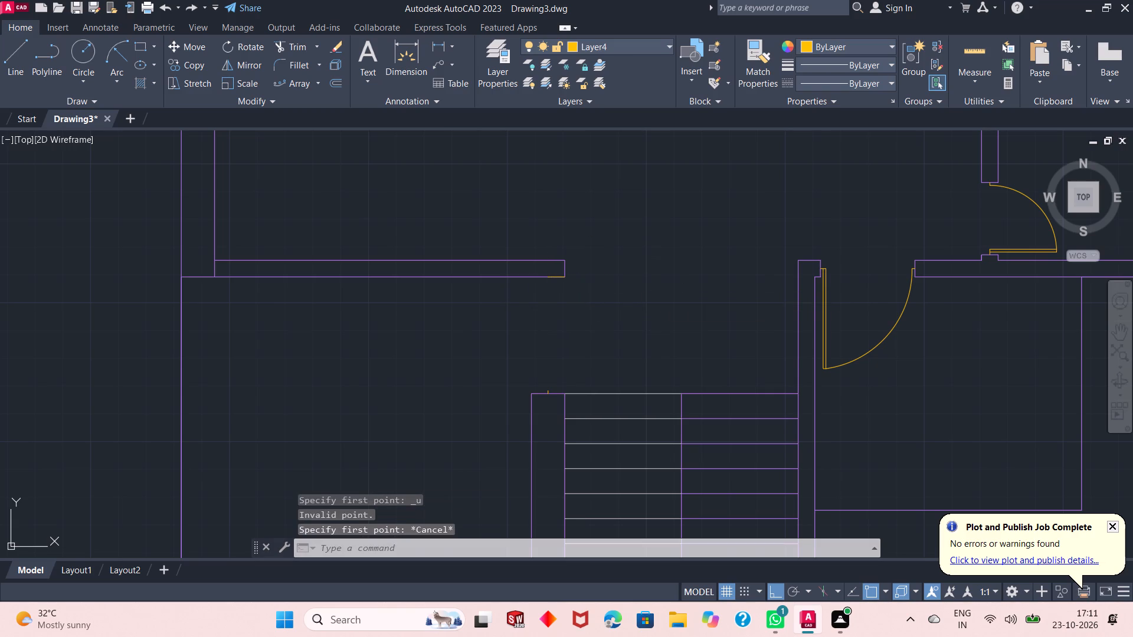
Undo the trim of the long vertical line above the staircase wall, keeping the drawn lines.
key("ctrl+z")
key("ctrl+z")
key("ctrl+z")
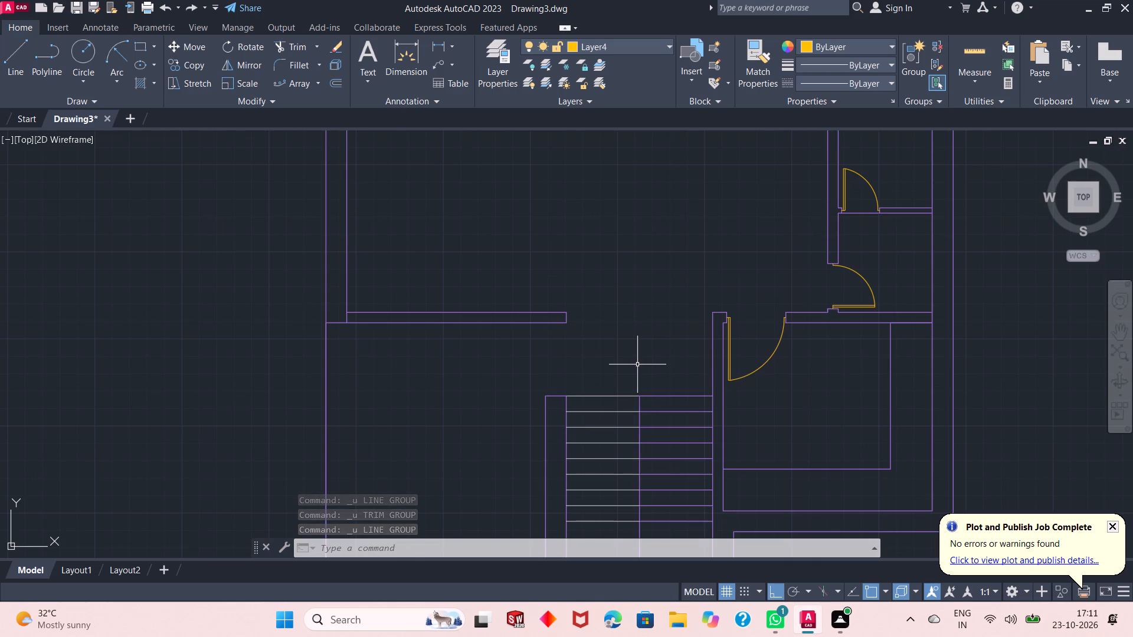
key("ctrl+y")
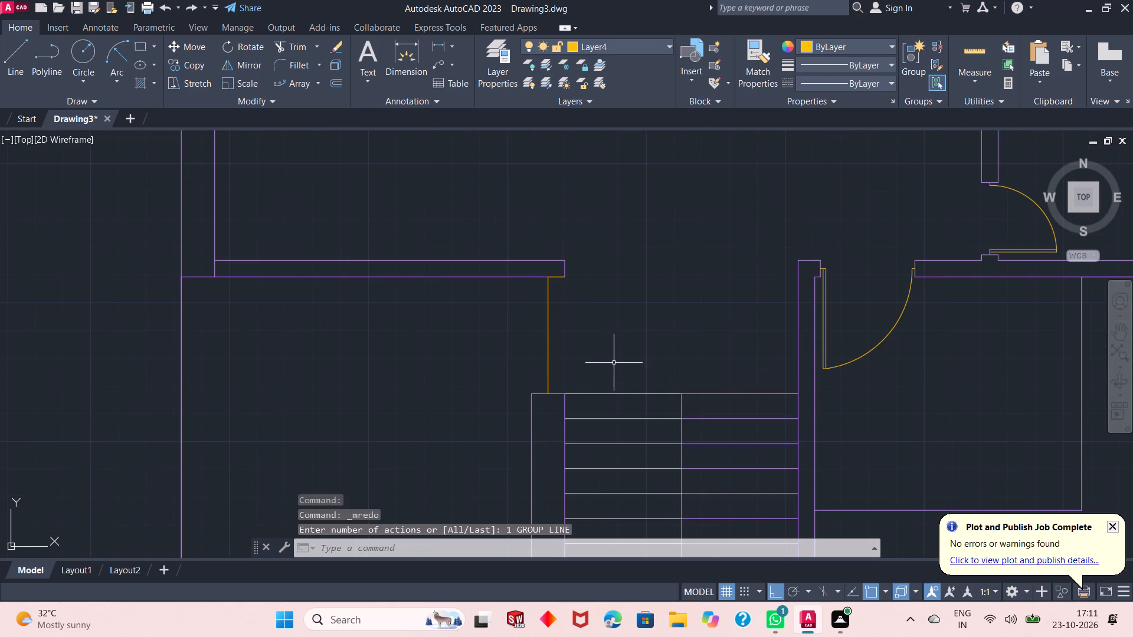
Trim away the long vertical line between the staircase wall's 1" stub and the wall above.
left_click(283, 45)
left_click_drag(578, 349, 545, 343)
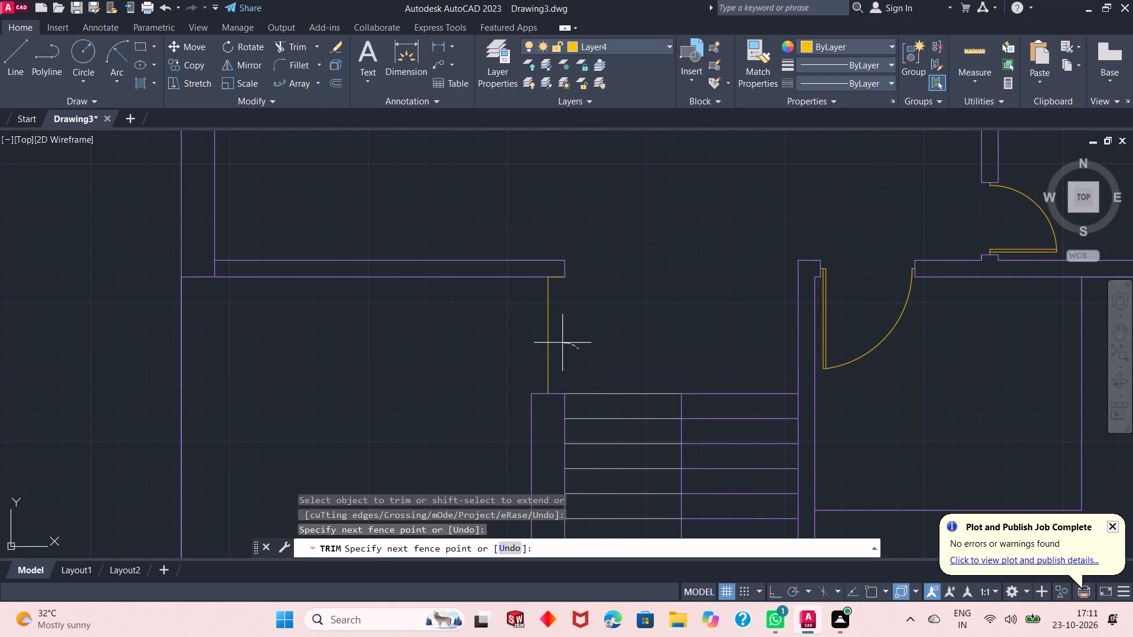
left_click_drag(545, 343, 485, 343)
right_click(484, 342)
left_click(495, 346)
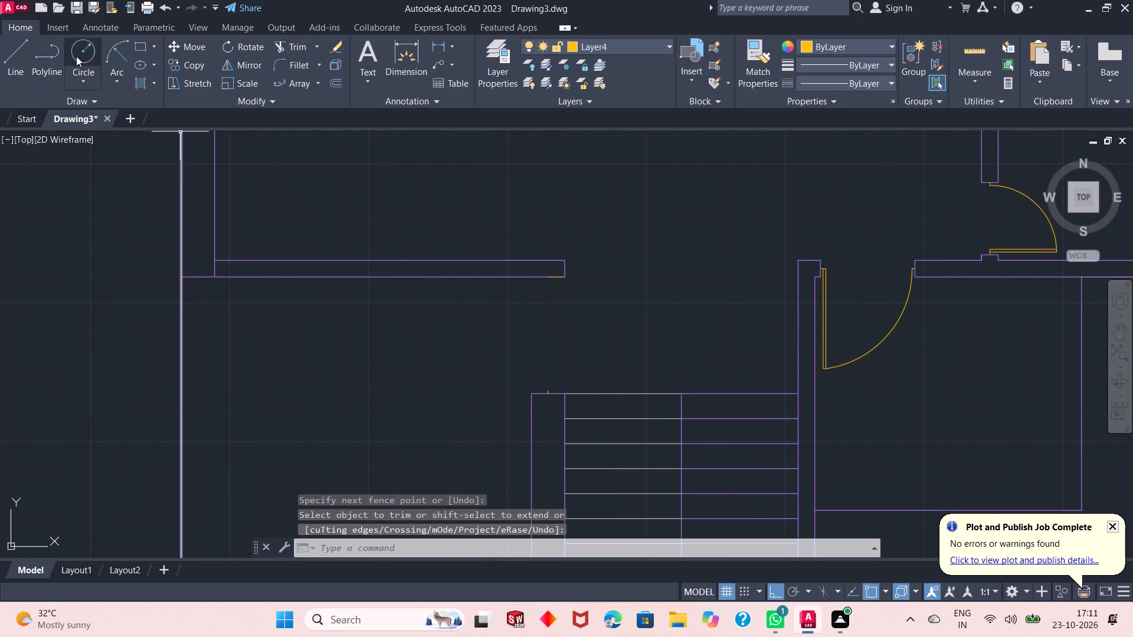
Draw a 3'6" by 1" door leaf extending right from the top of the 1" stub above the staircase's left wall.
left_click(13, 60)
scroll(538, 419, "up", 1)
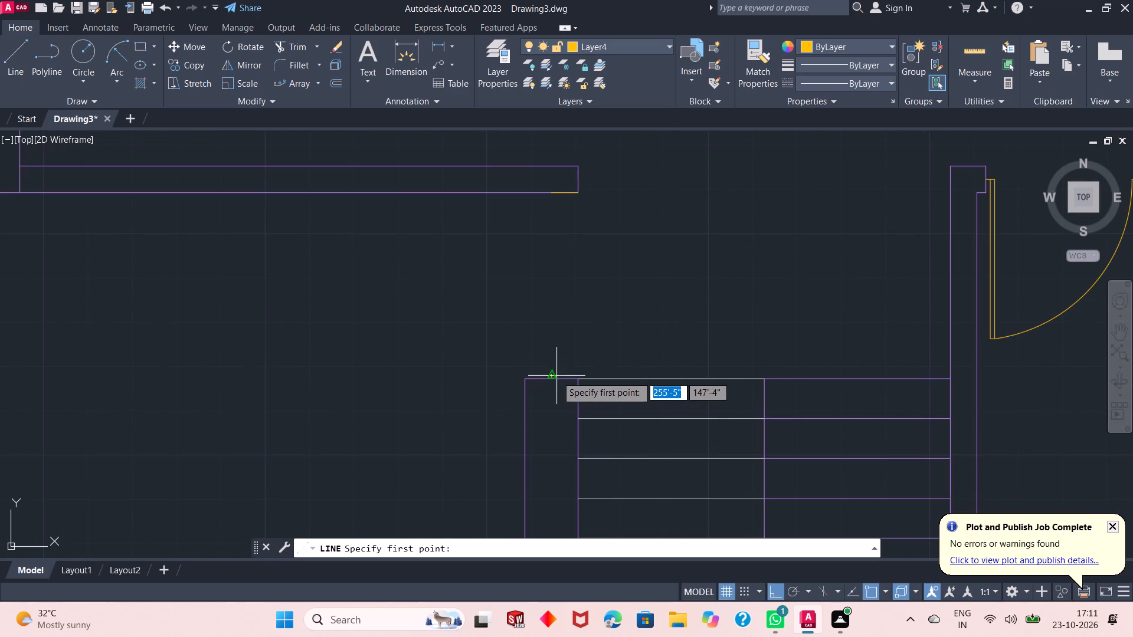
left_click(554, 374)
scroll(665, 366, "up", 2)
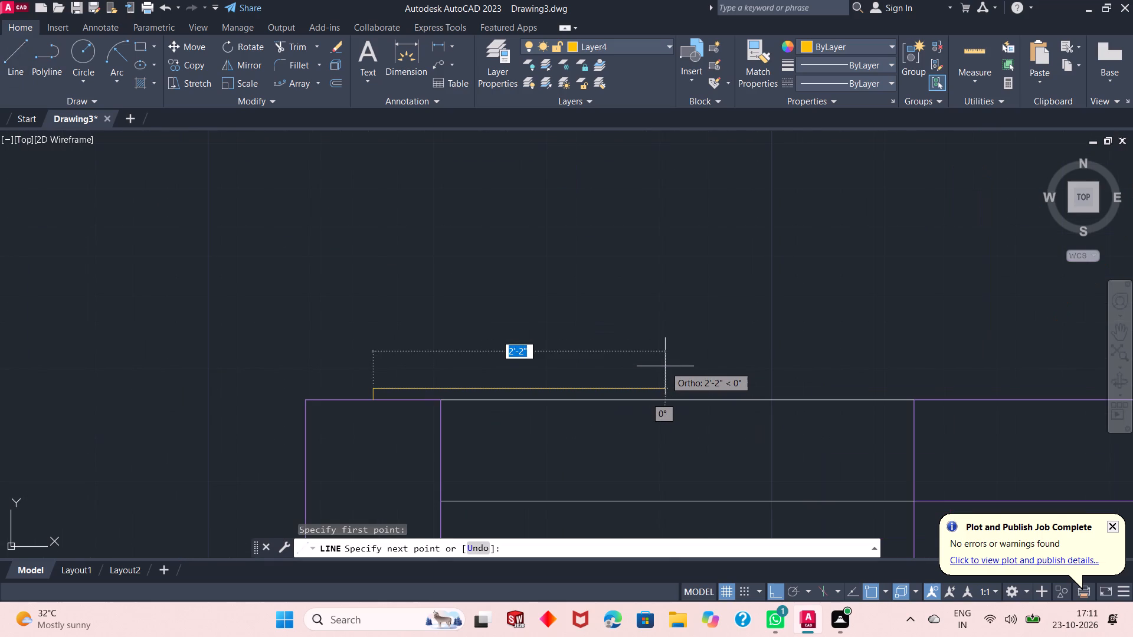
scroll(664, 366, "down", 2)
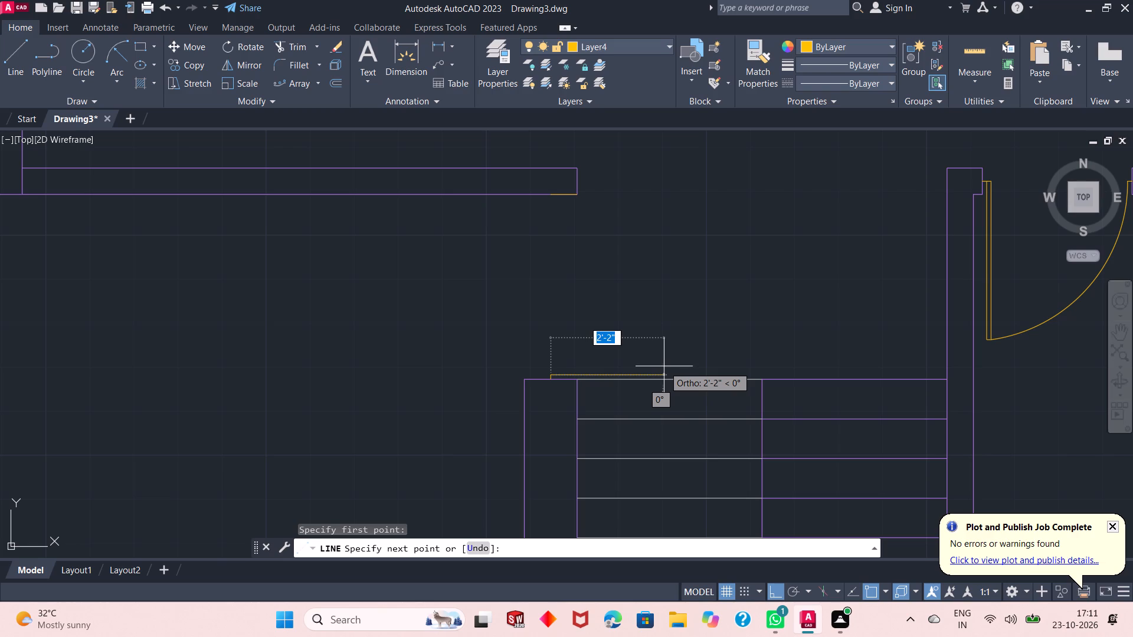
type("3'6\"")
key("Return")
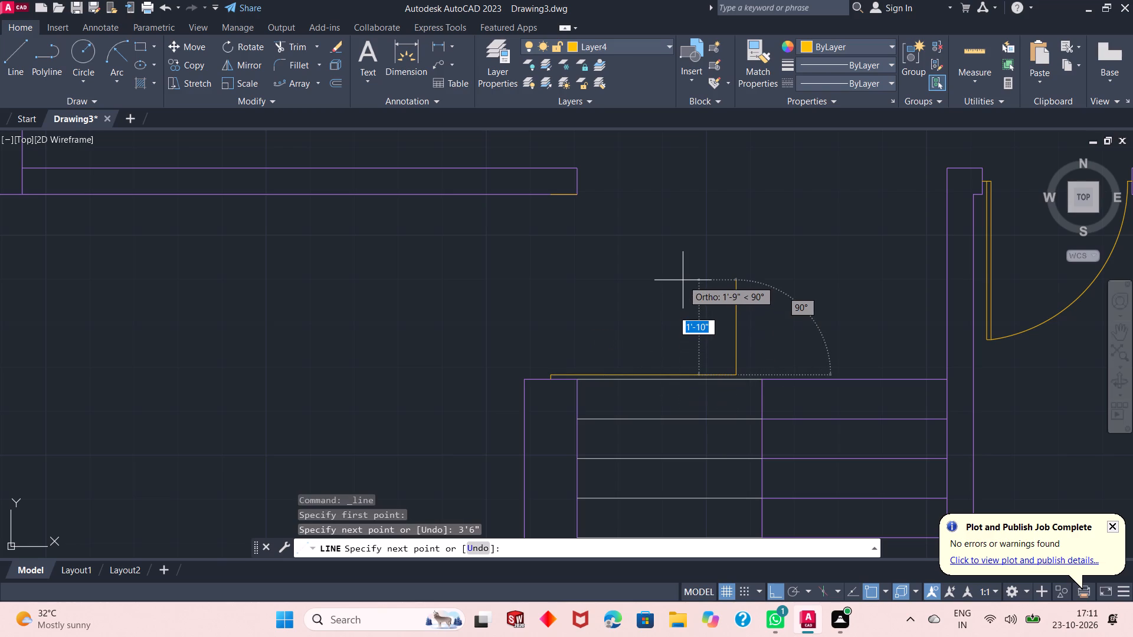
scroll(705, 238, "down", 1)
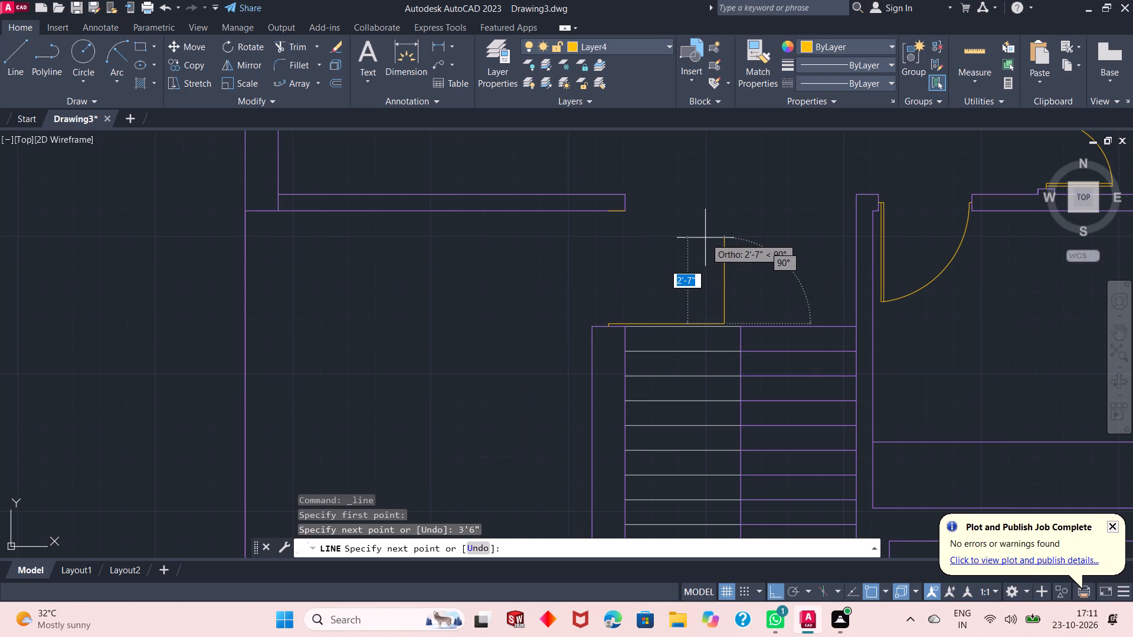
type("1\"")
key("Return")
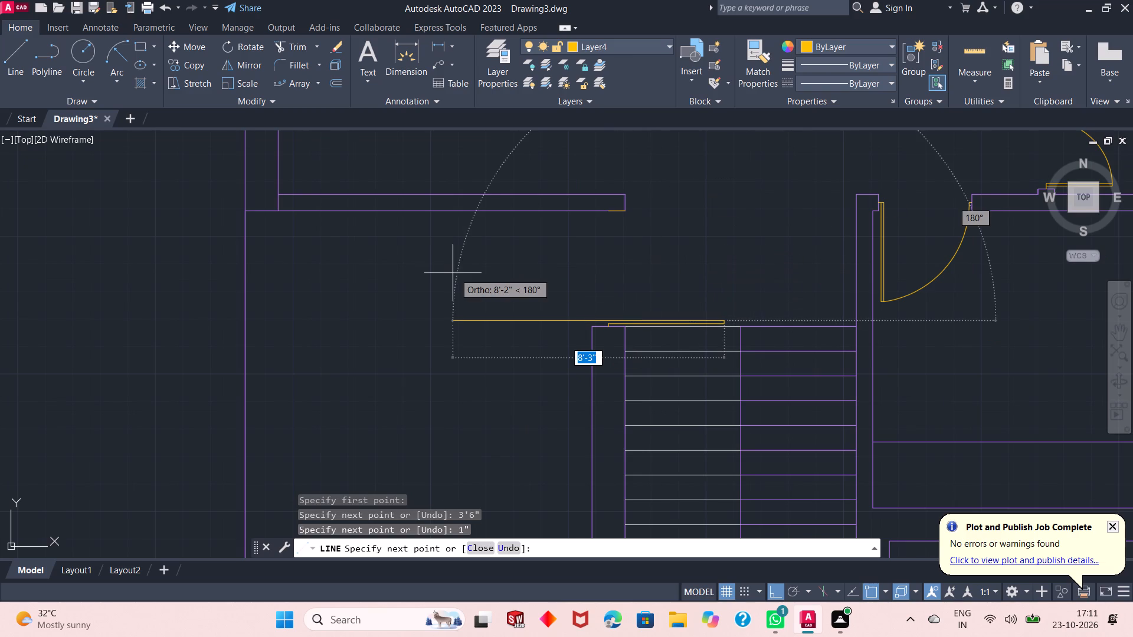
type("3'6")
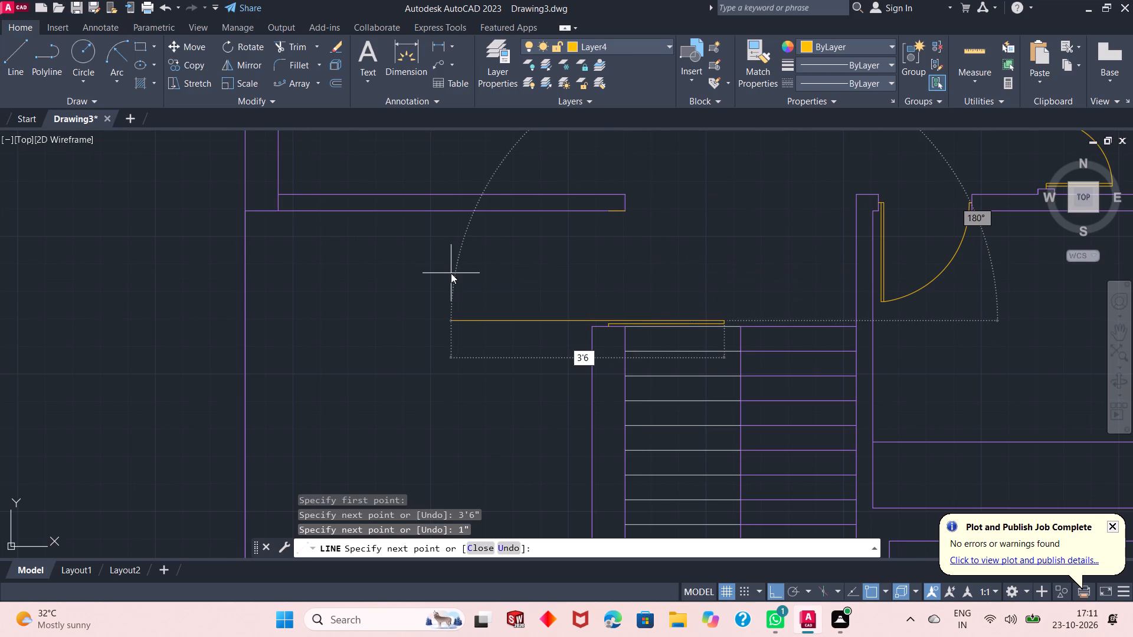
key("shift+quotedbl")
key("Return")
scroll(644, 350, "up", 2)
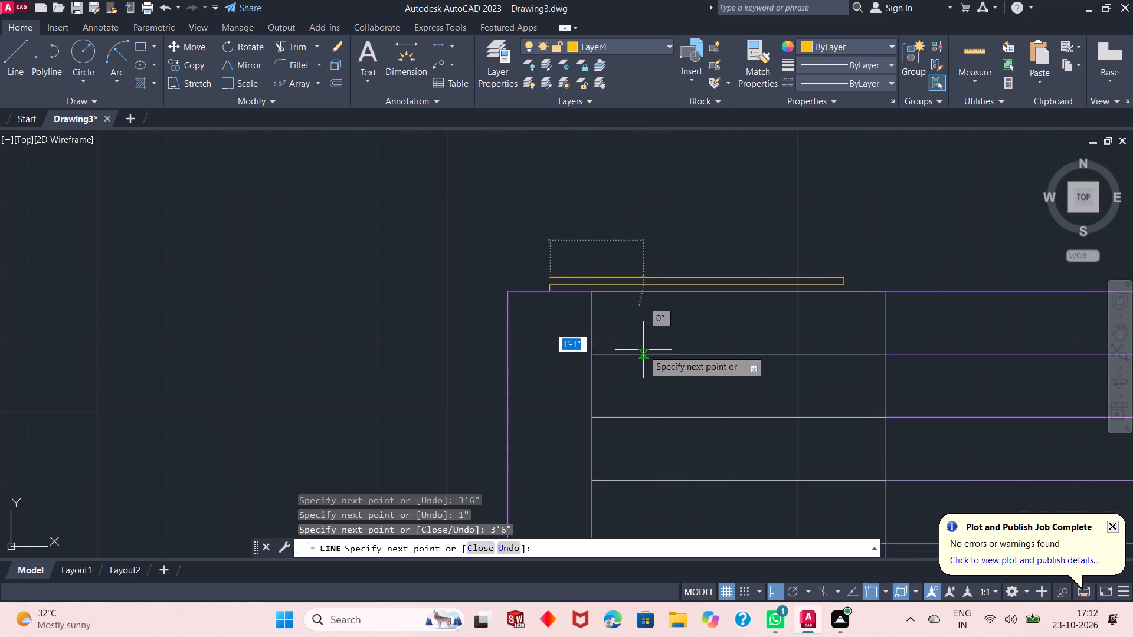
scroll(643, 349, "up", 2)
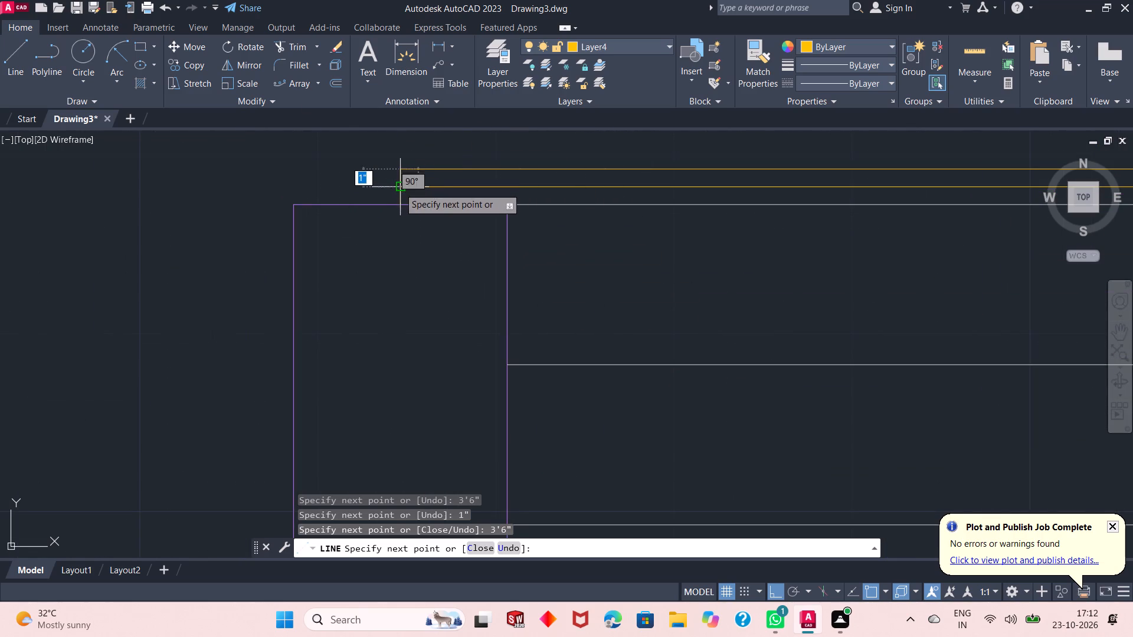
left_click(399, 188)
right_click(404, 191)
left_click(424, 199)
Draw a 1" line down from the left end of the short Layer4 line under the wall end above the staircase.
scroll(499, 366, "down", 4)
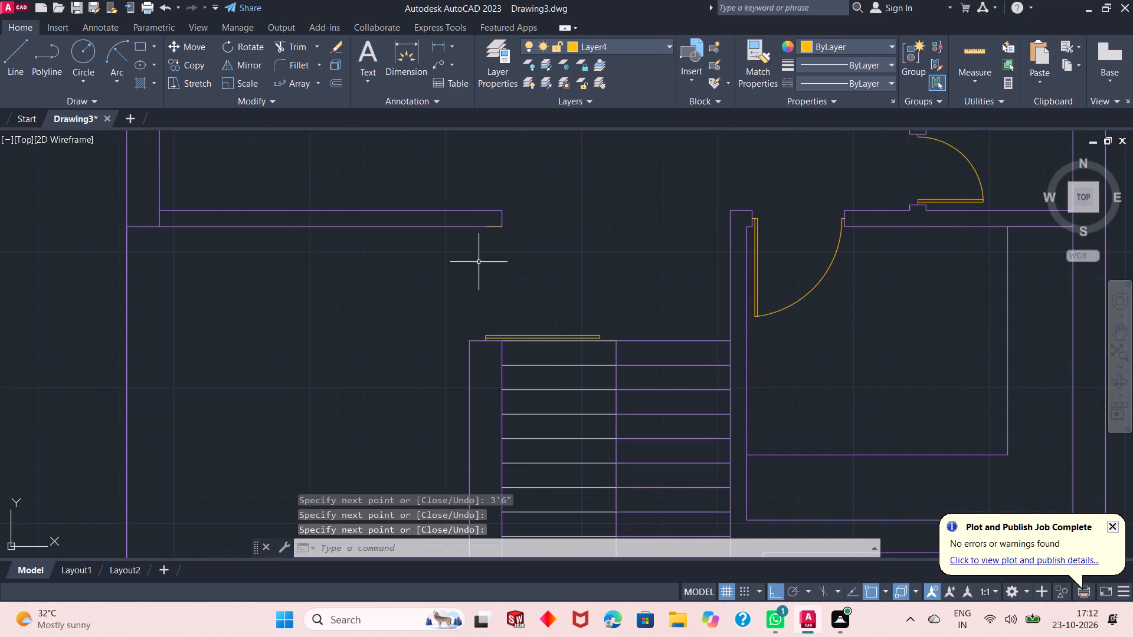
left_click(19, 60)
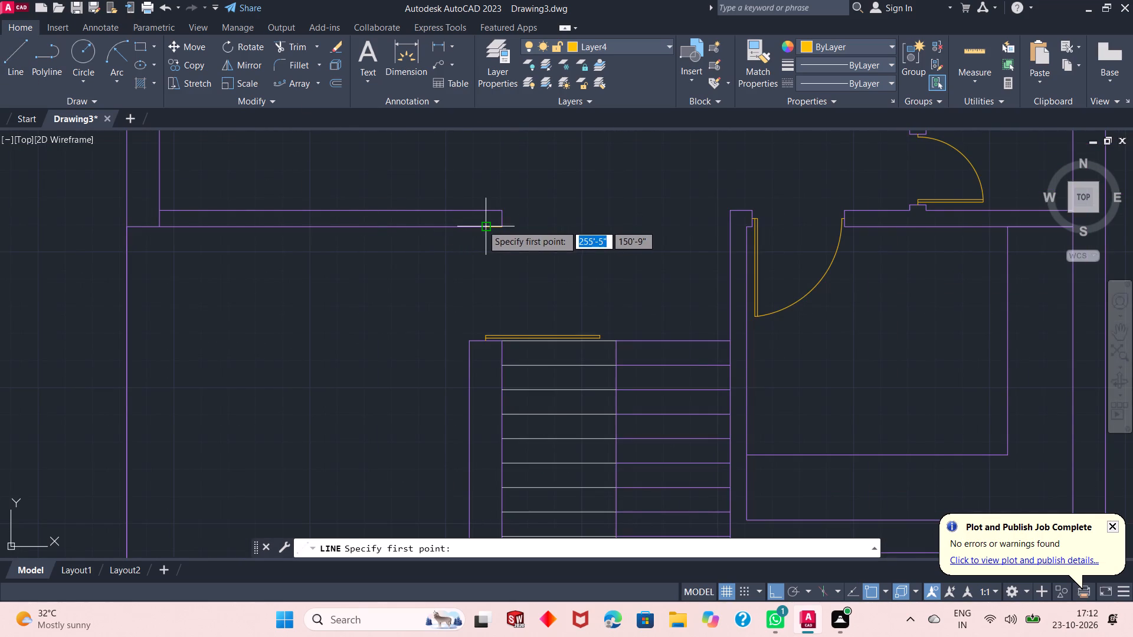
left_click(484, 226)
type("1\"")
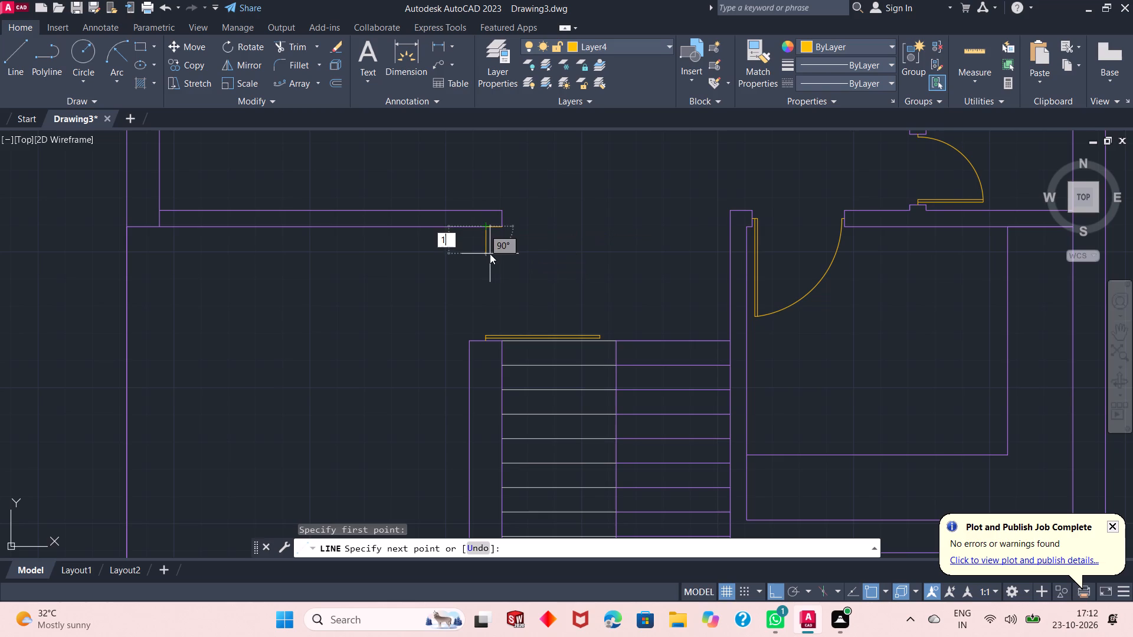
key("Return")
right_click(490, 254)
left_click(502, 260)
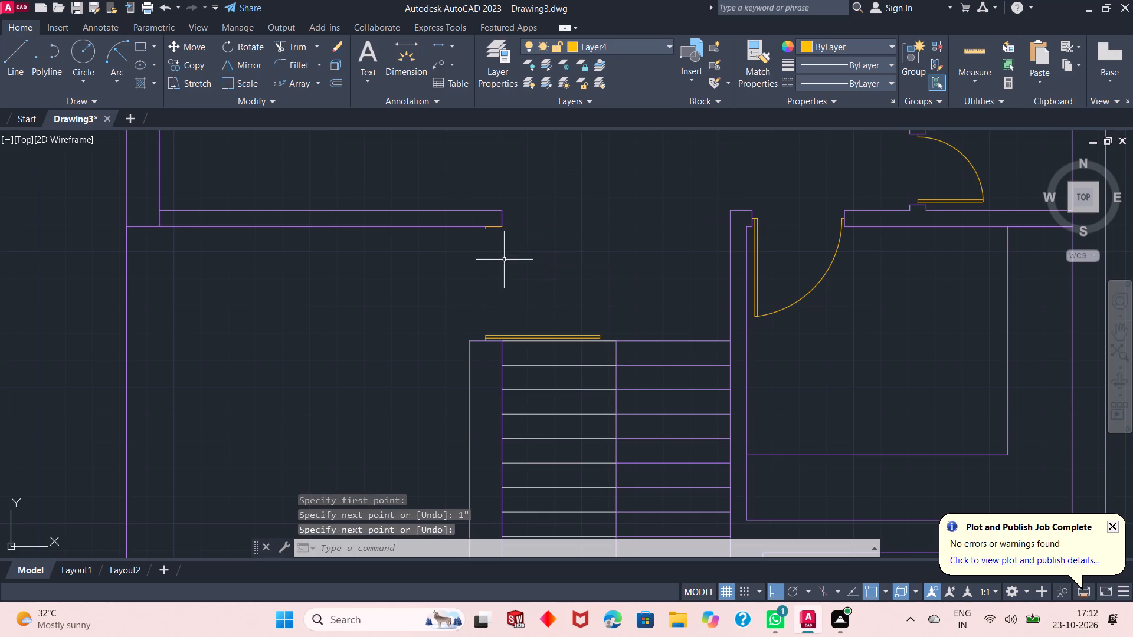
Erase the short horizontal Layer4 line along the underside of the wall end above the staircase.
left_click(497, 225)
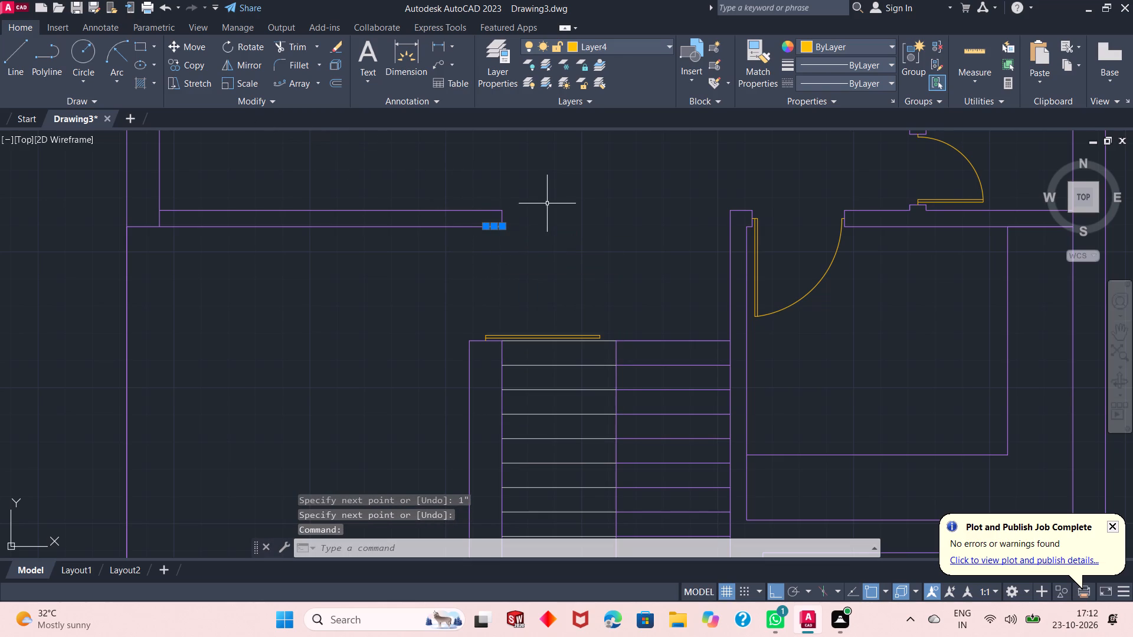
right_click(547, 203)
left_click(599, 291)
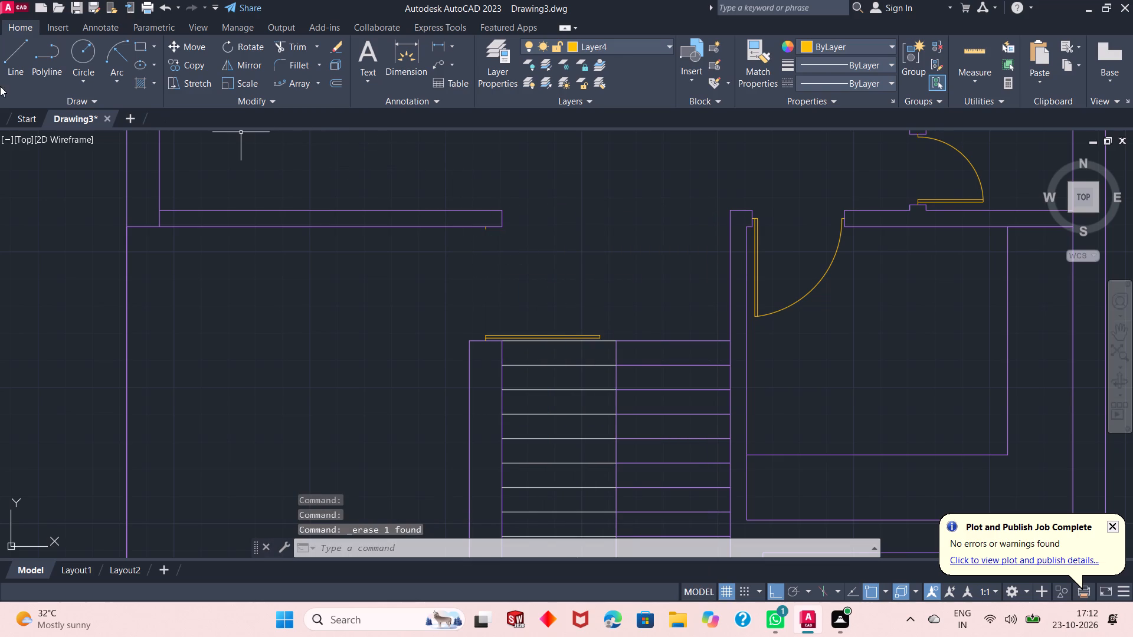
Draw the door swing as a start-end-radius arc of 3'6" from the leaf's upper right corner to the 1" stub under the wall.
left_click(123, 55)
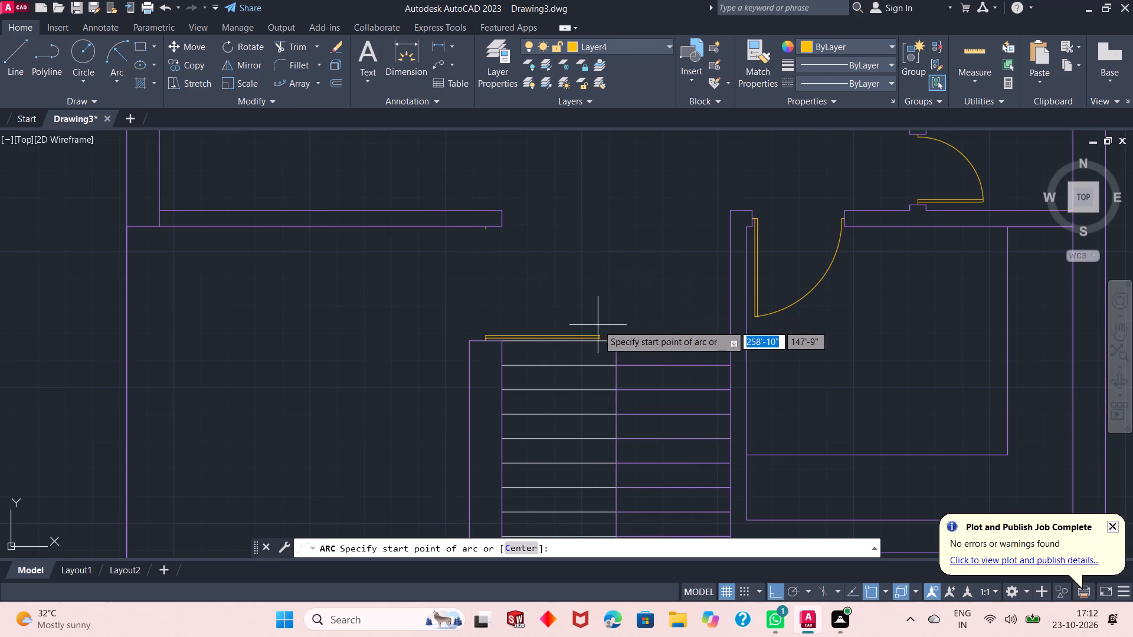
left_click(600, 335)
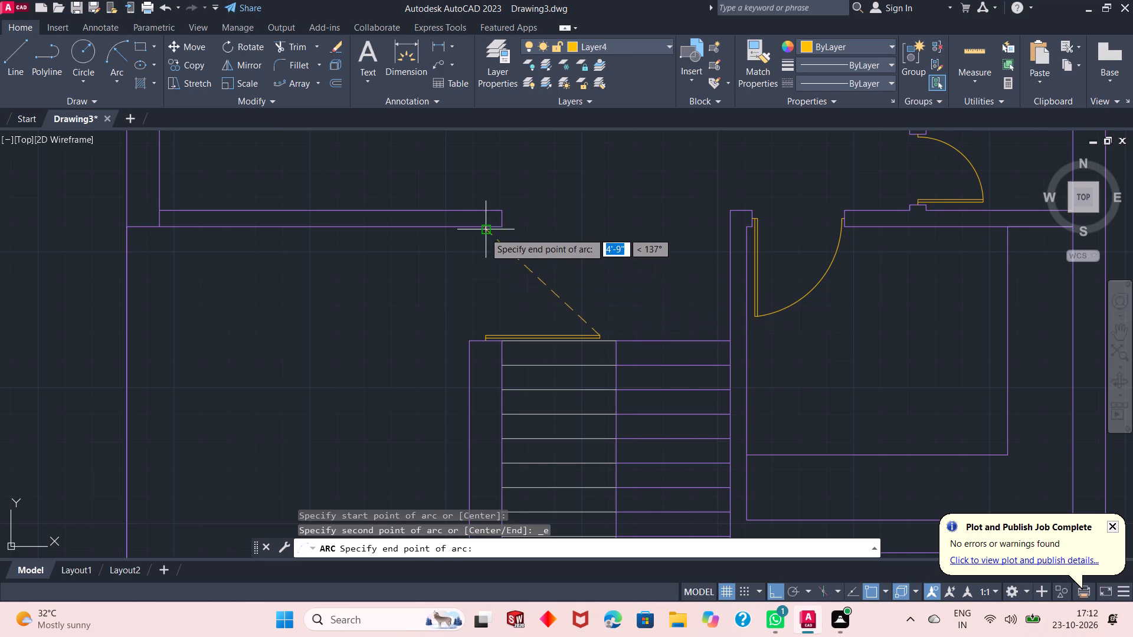
left_click(485, 230)
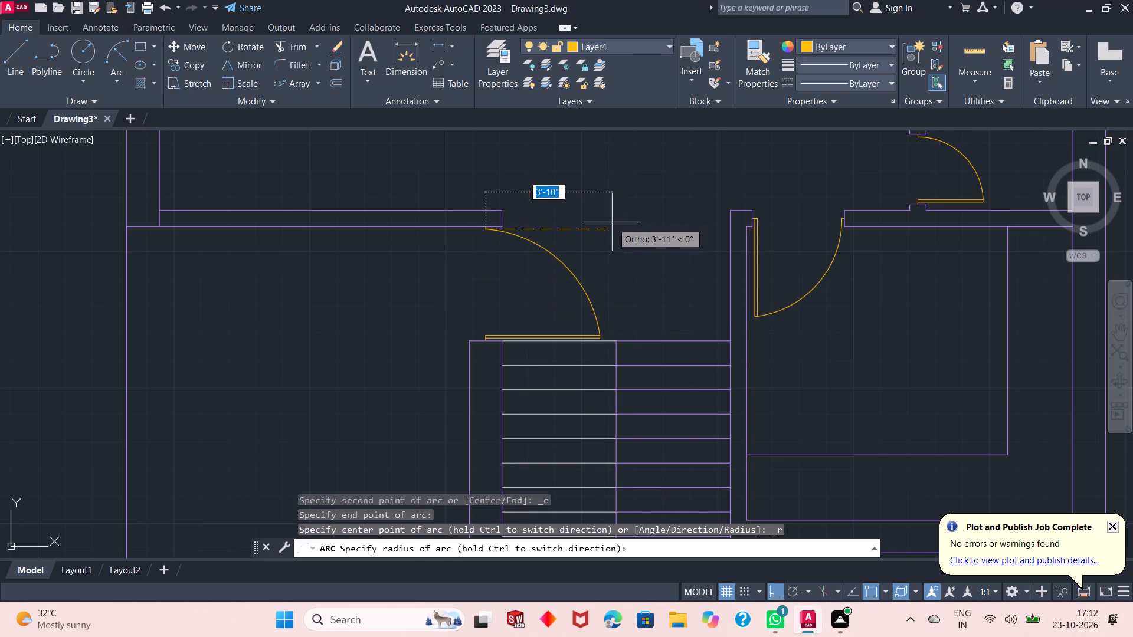
type("3'6\"")
key("Return")
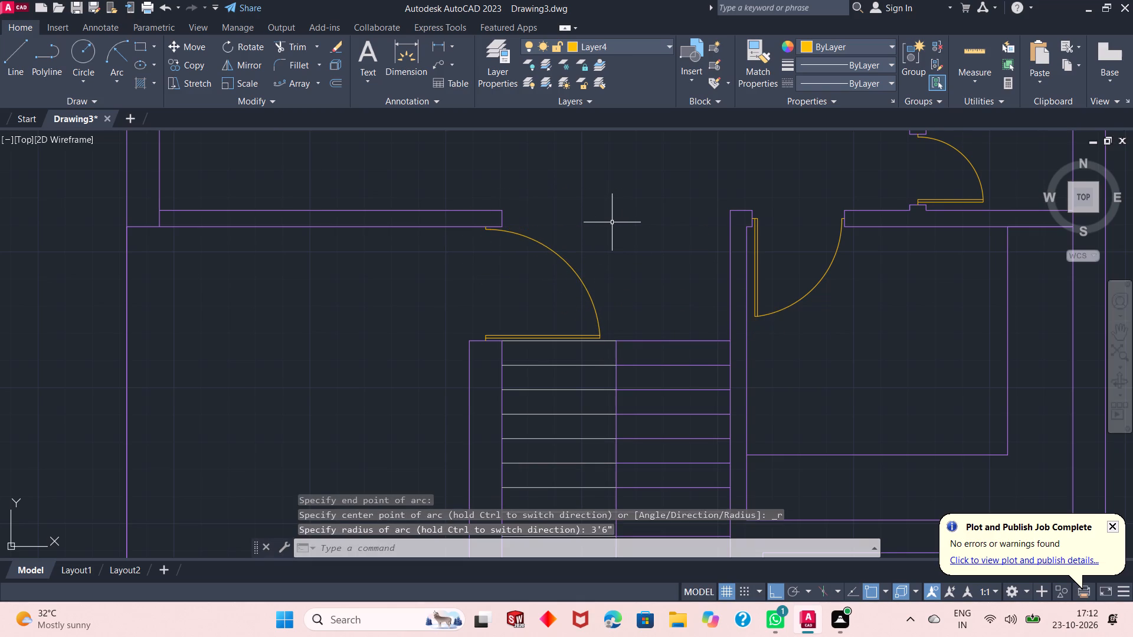
Make Layer2 current and draw a rectangle about 6'-2" by 5'-3" beside the left wall of the upper-left room.
scroll(548, 400, "down", 1)
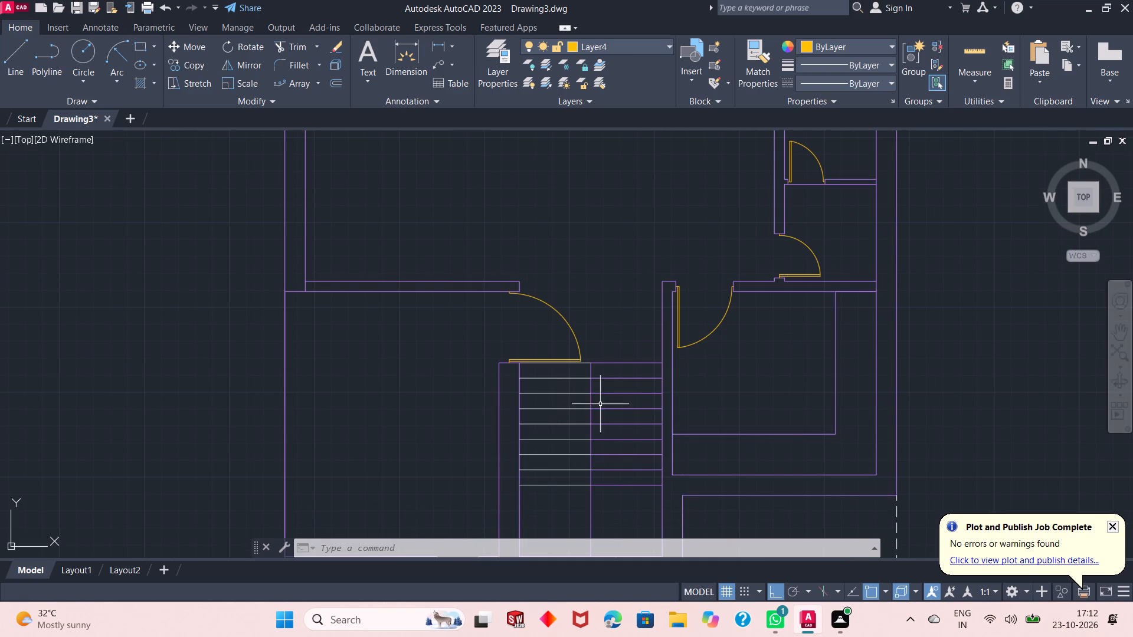
scroll(601, 424, "down", 2)
scroll(623, 330, "up", 1)
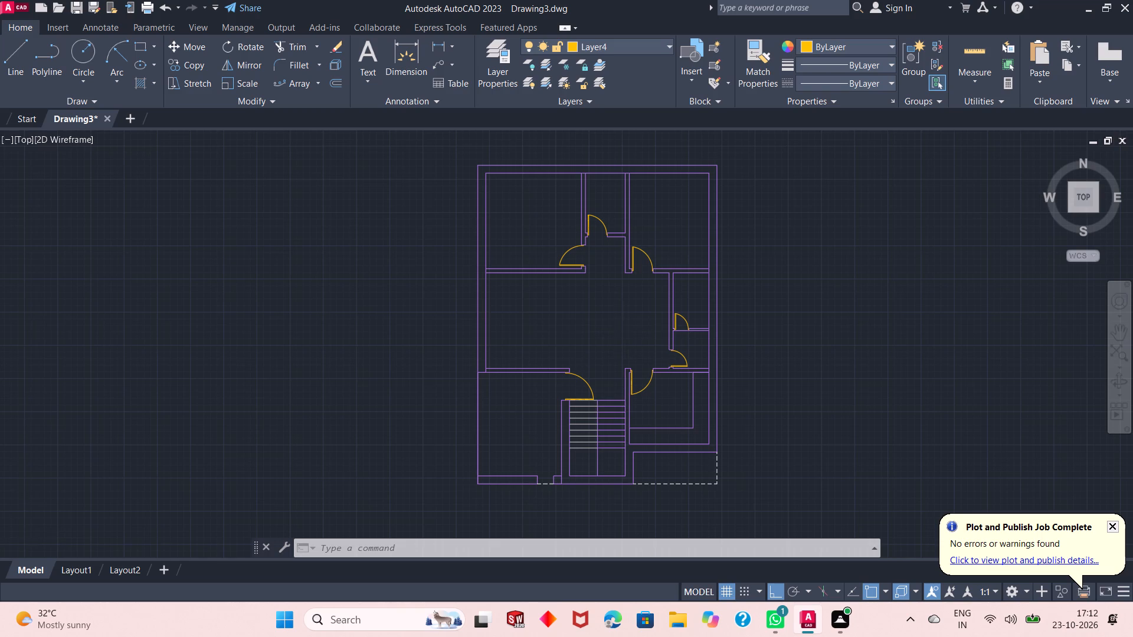
scroll(663, 428, "down", 1)
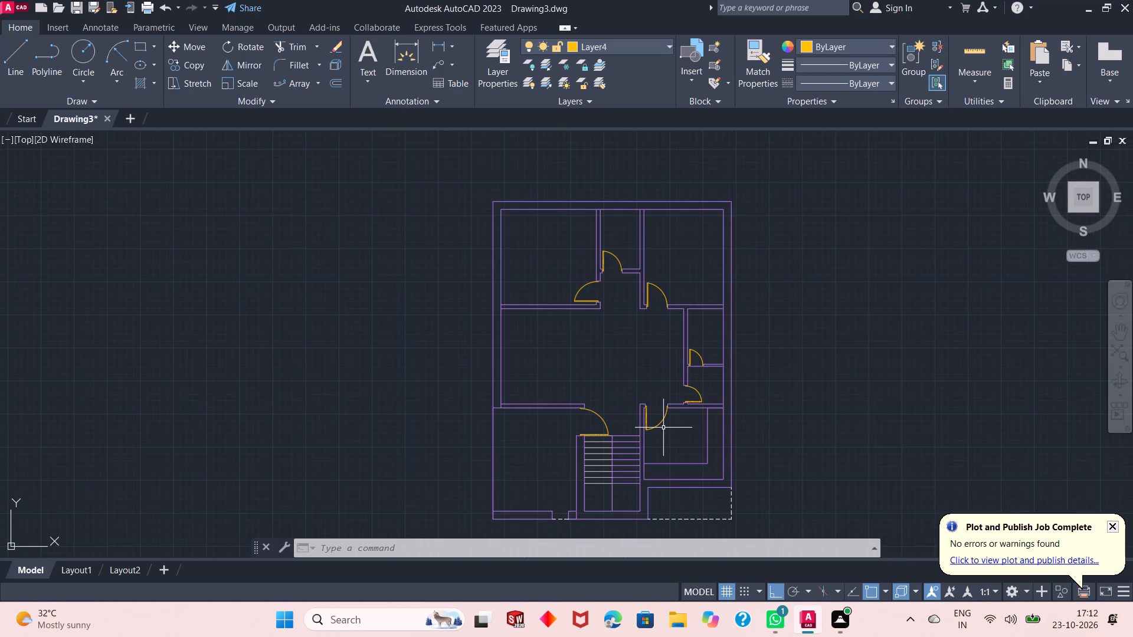
scroll(555, 249, "up", 1)
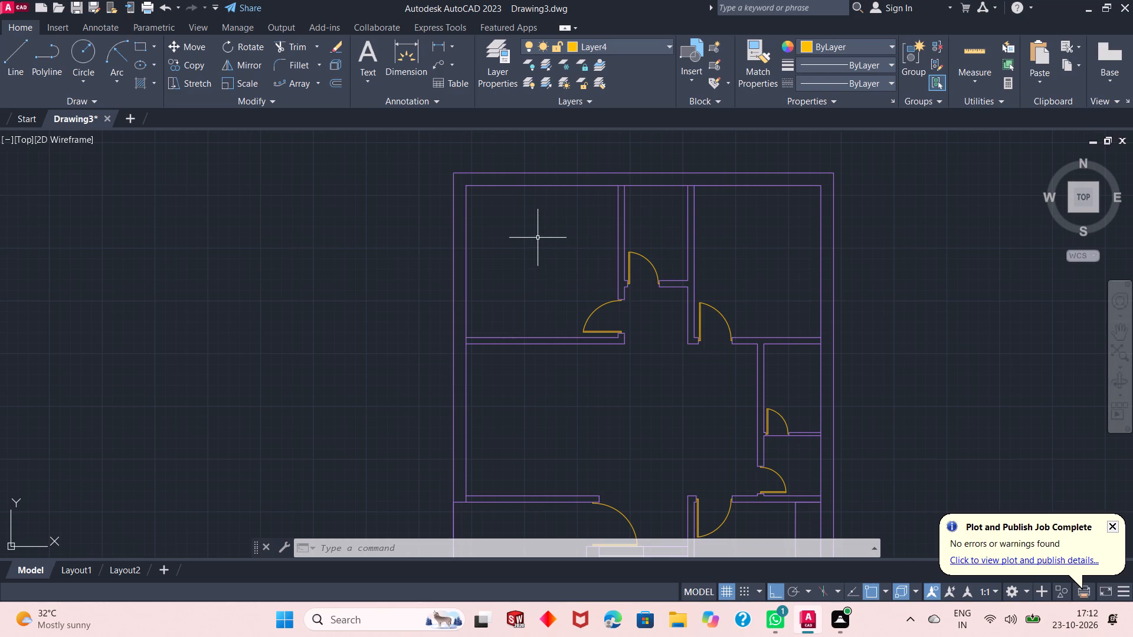
scroll(538, 238, "up", 1)
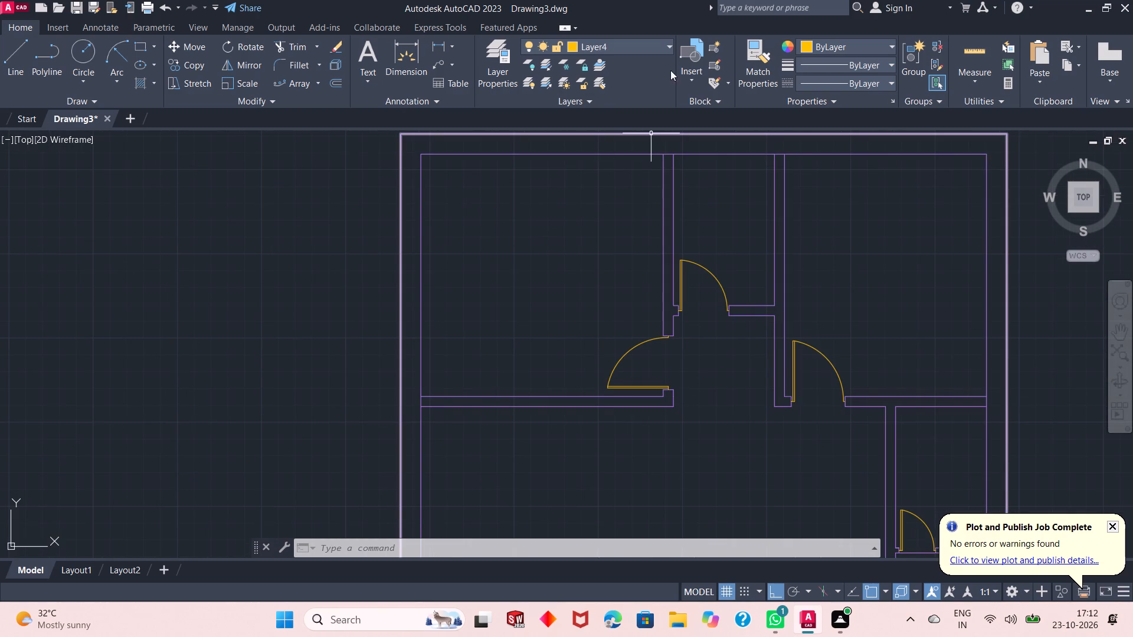
left_click(647, 48)
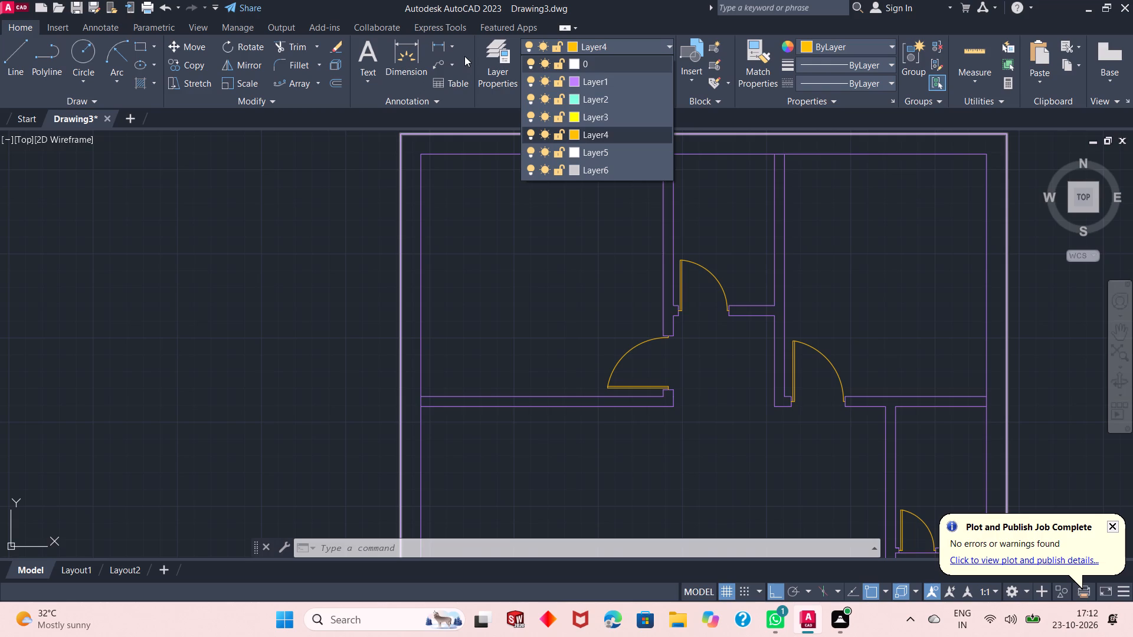
left_click(594, 101)
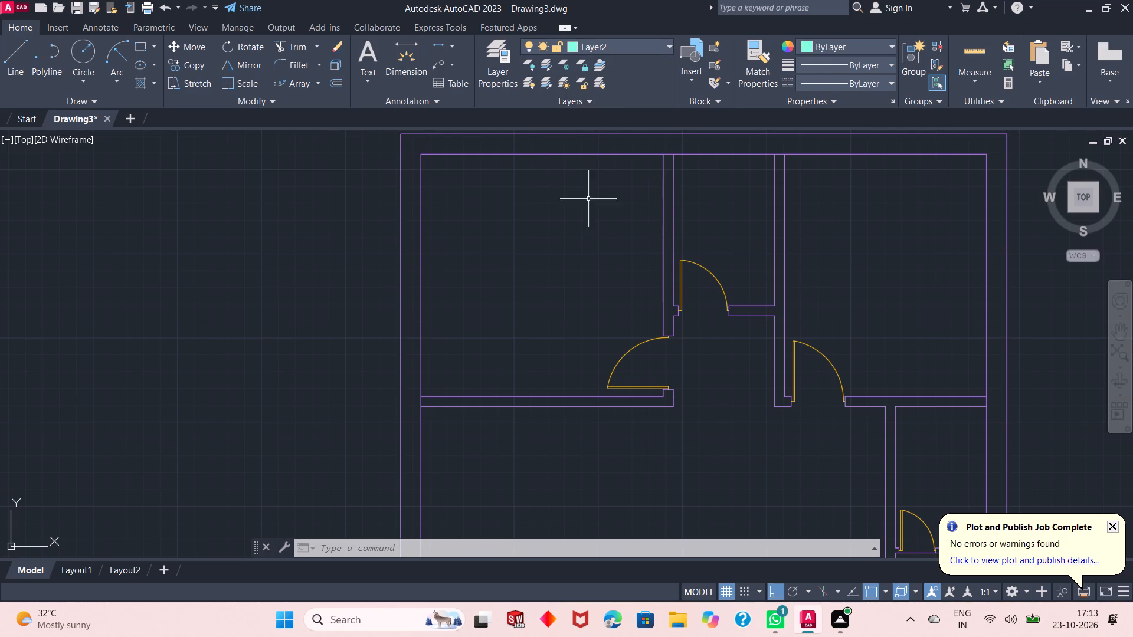
left_click(140, 43)
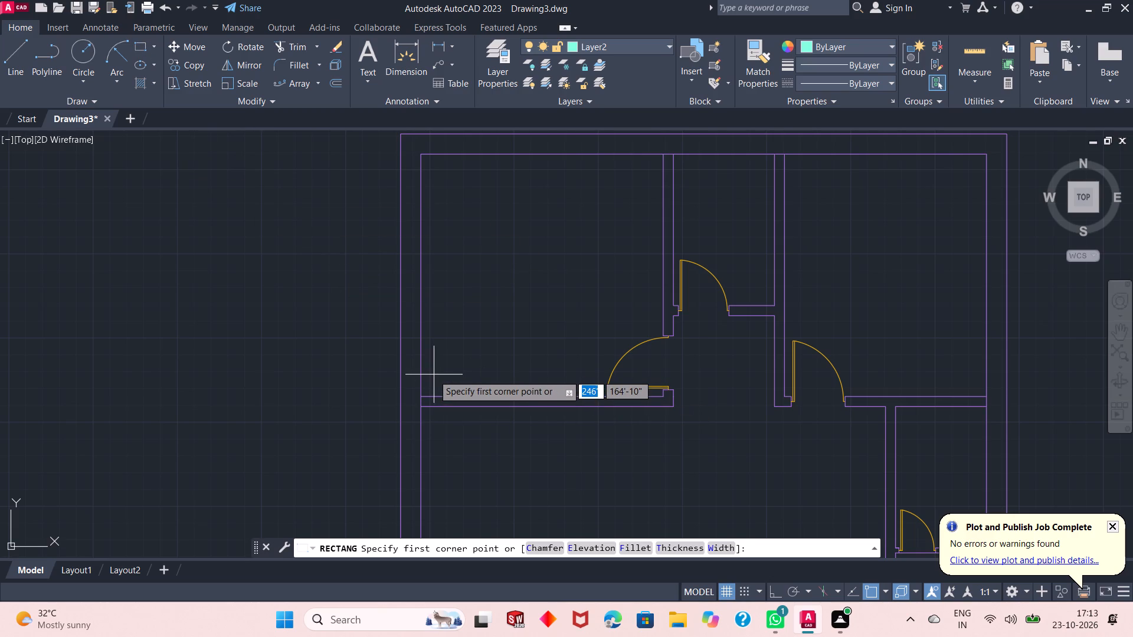
scroll(427, 370, "up", 2)
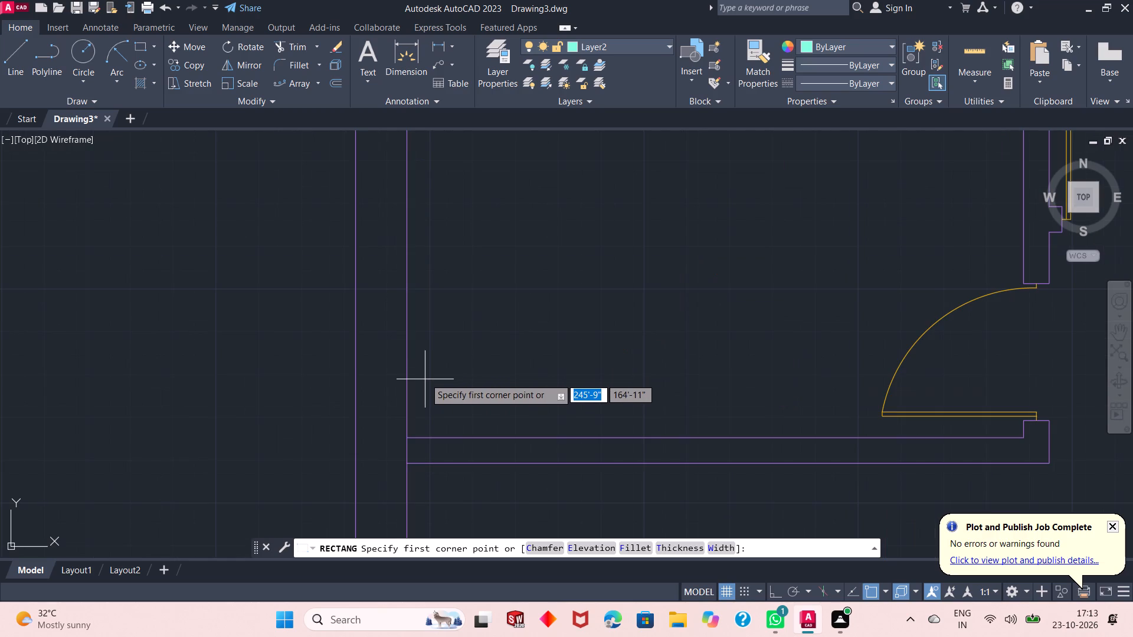
left_click(423, 356)
scroll(423, 356, "down", 2)
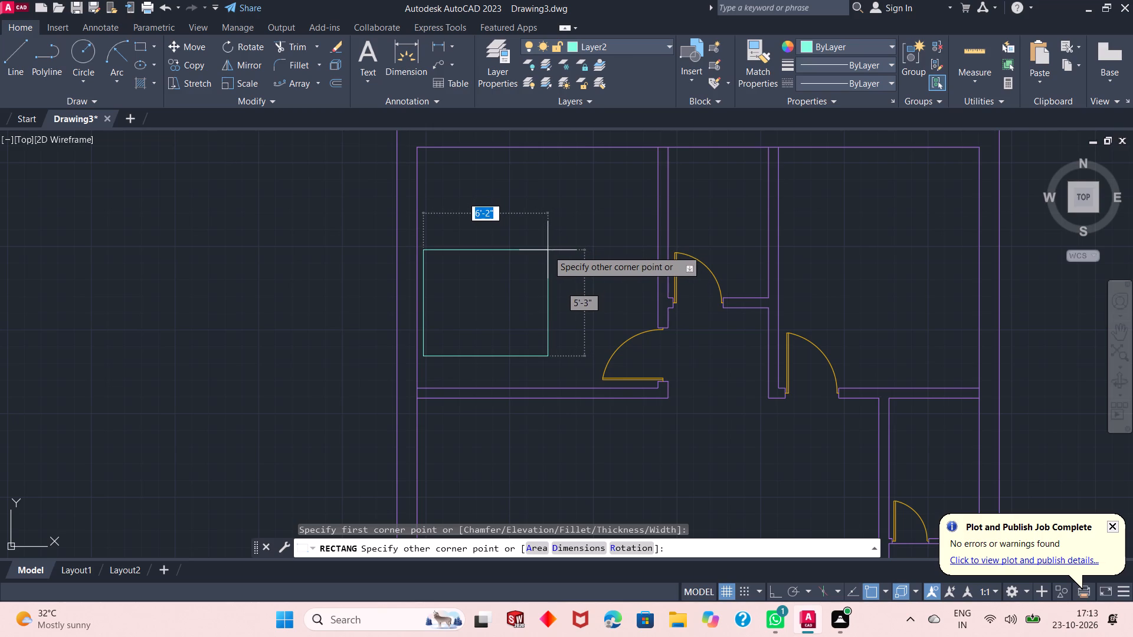
left_click(547, 250)
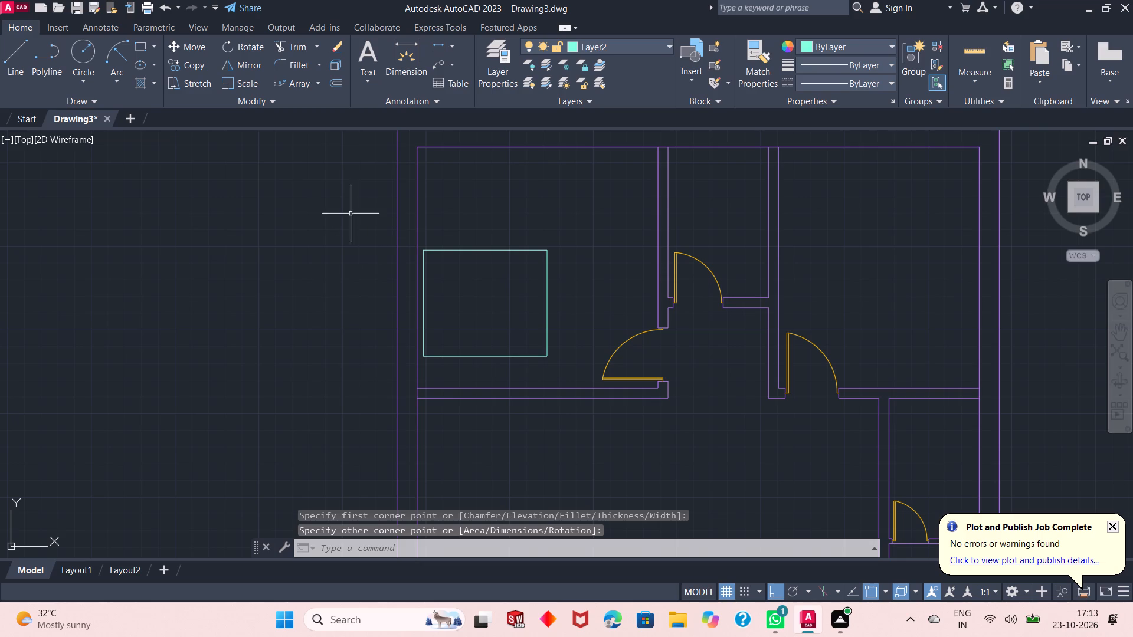
Draw a small rectangle about 11" wide by 1'-4" high inside the large Layer2 rectangle, near its upper left corner.
left_click(143, 50)
scroll(416, 261, "up", 1)
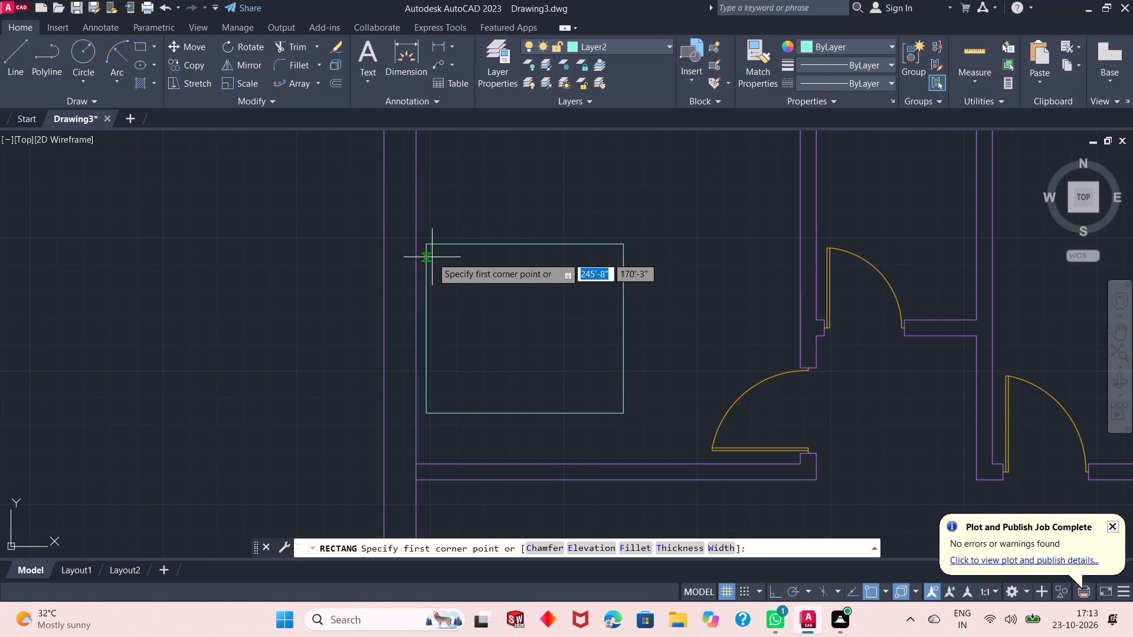
scroll(433, 254, "up", 1)
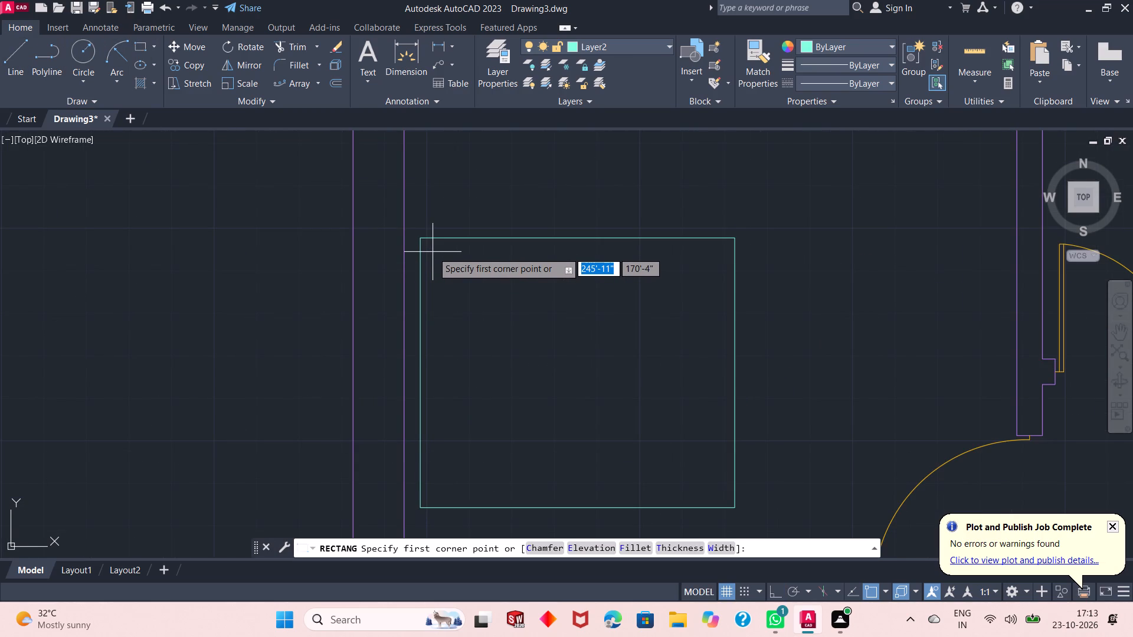
left_click(431, 264)
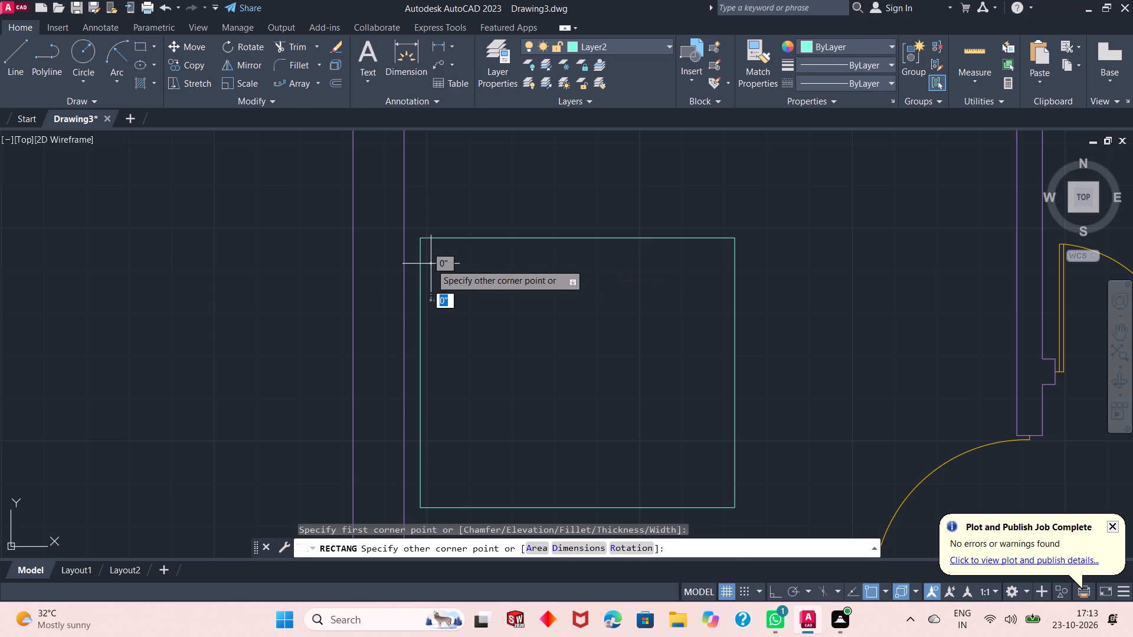
left_click(479, 334)
scroll(469, 280, "up", 1)
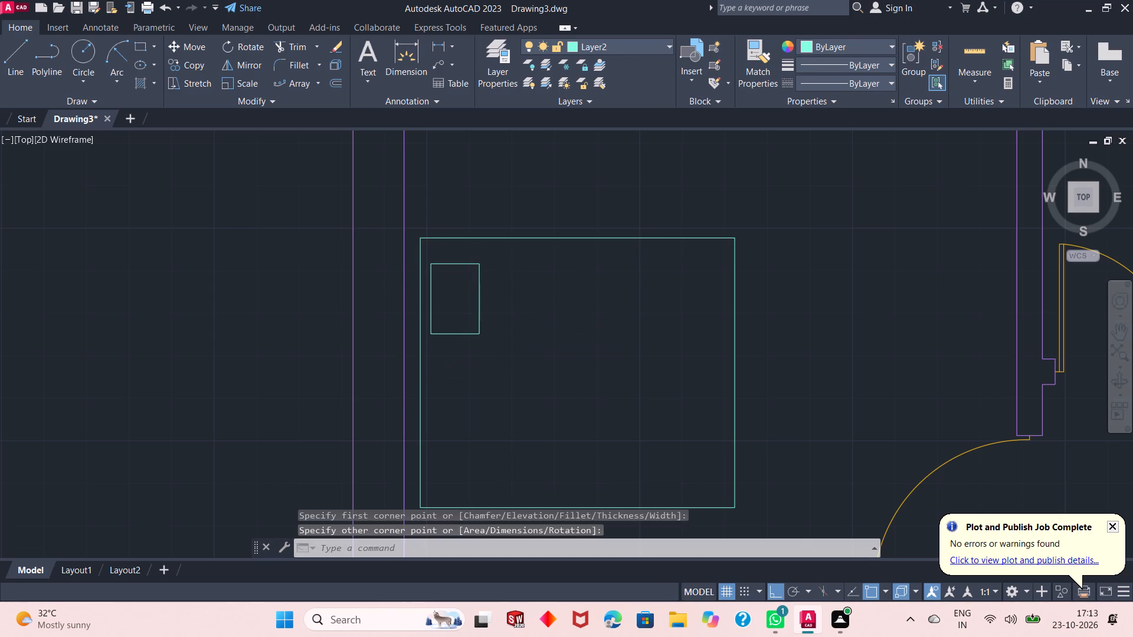
Copy the small pillow rectangle straight down inside the large Layer2 rectangle, near its lower left corner.
scroll(469, 280, "down", 2)
left_click(476, 280)
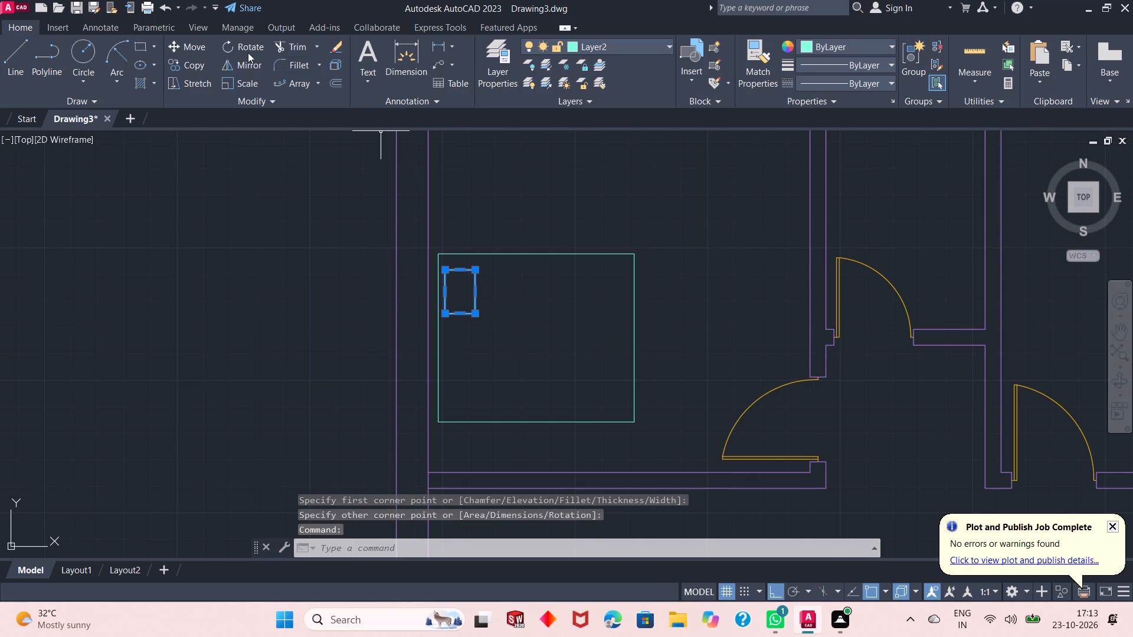
left_click(191, 67)
left_click(473, 314)
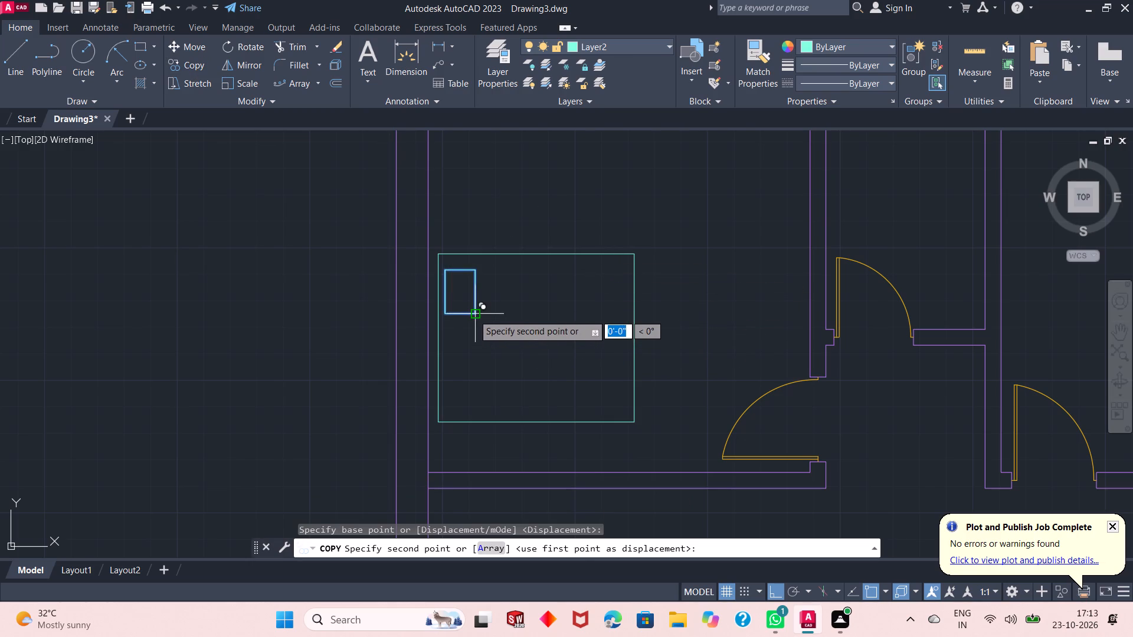
left_click(471, 405)
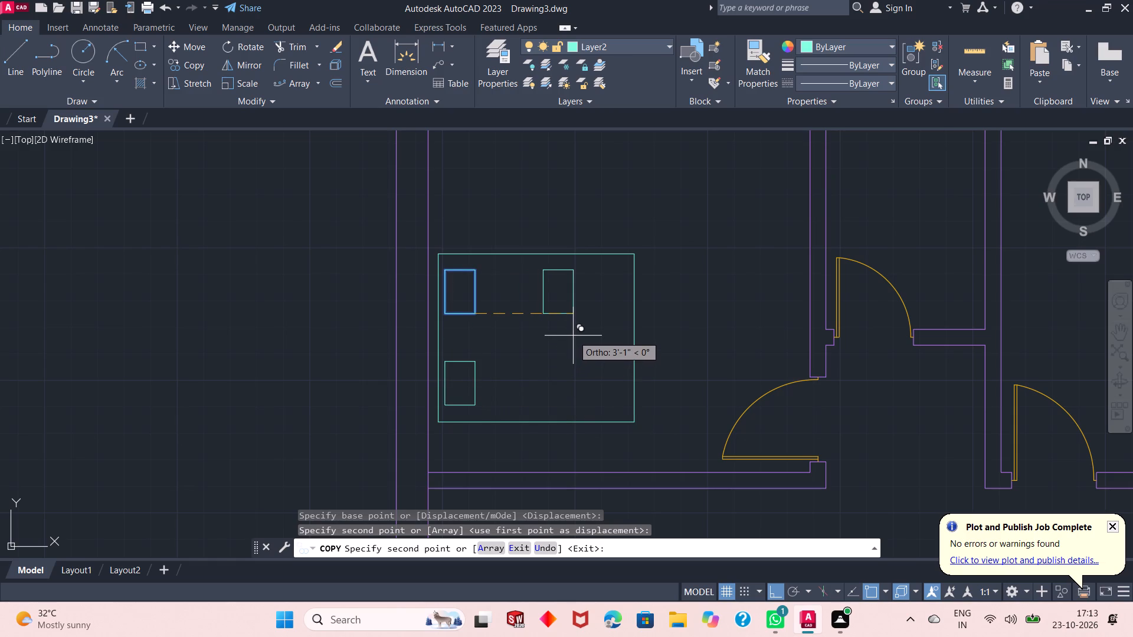
key("Escape")
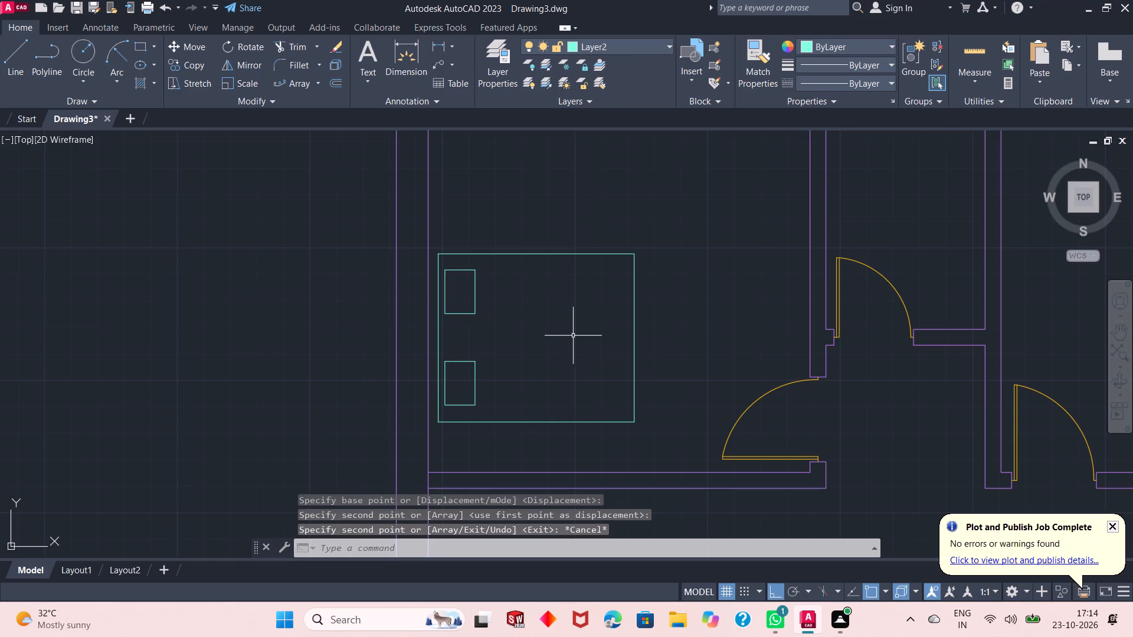
Start a line on the large rectangle's lower edge and draw connected segments 1" up, 3'5" right and 5'1" up.
left_click(21, 52)
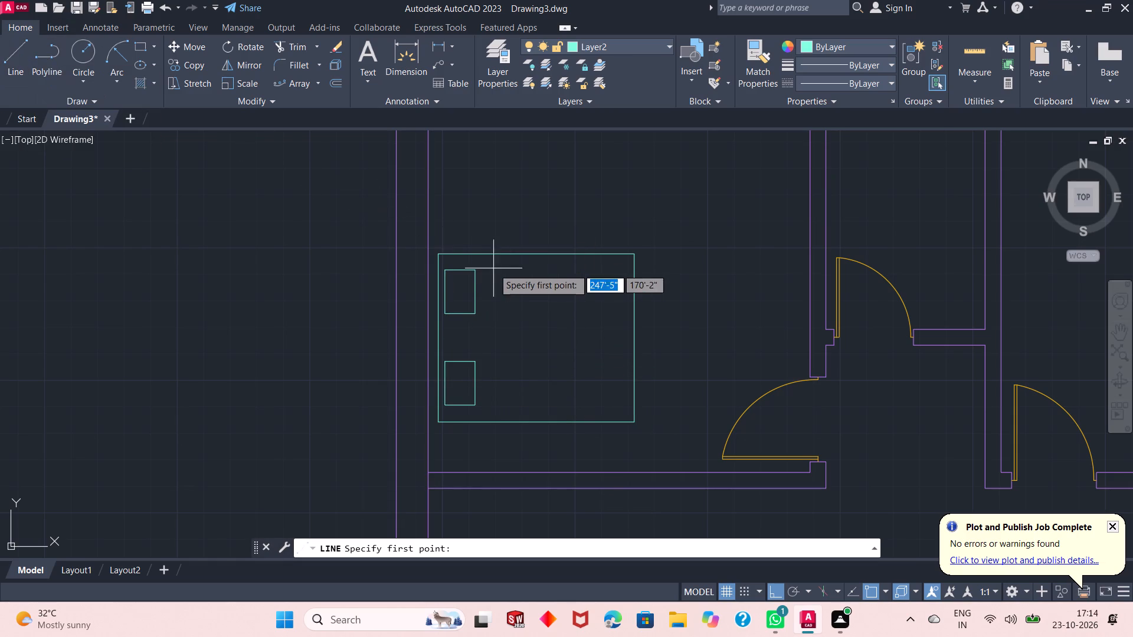
key("F8")
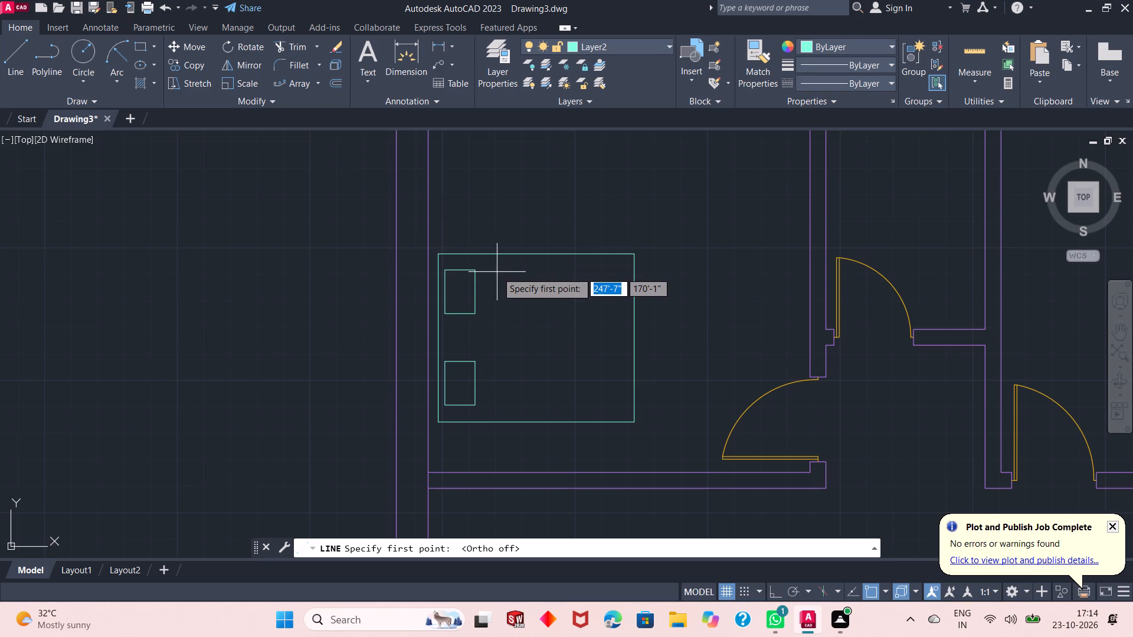
left_click(523, 421)
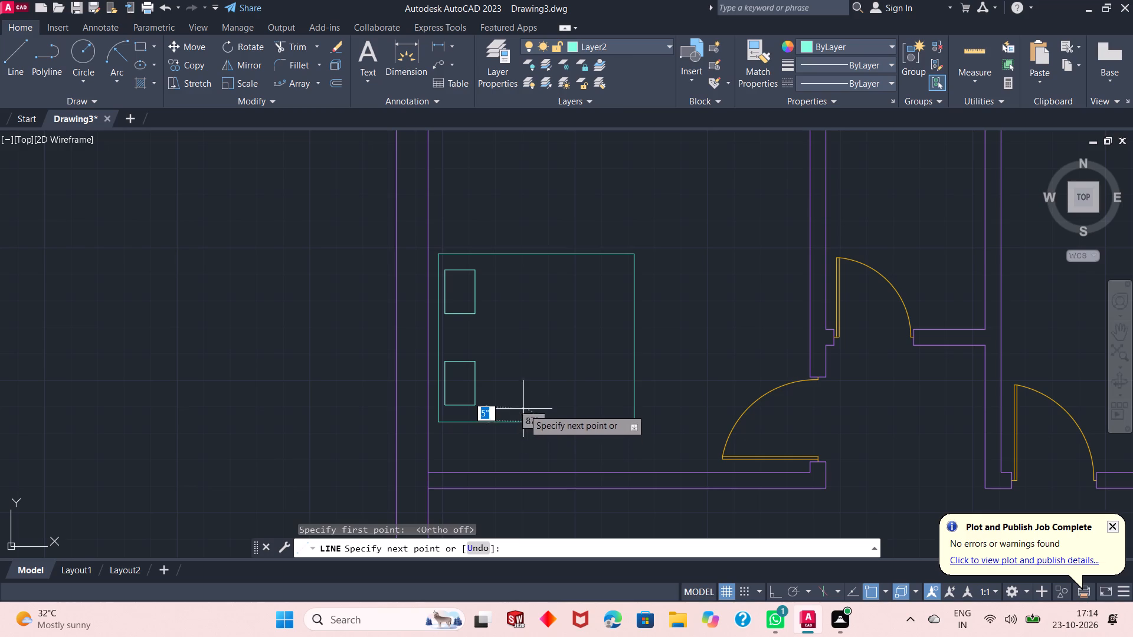
key("F8")
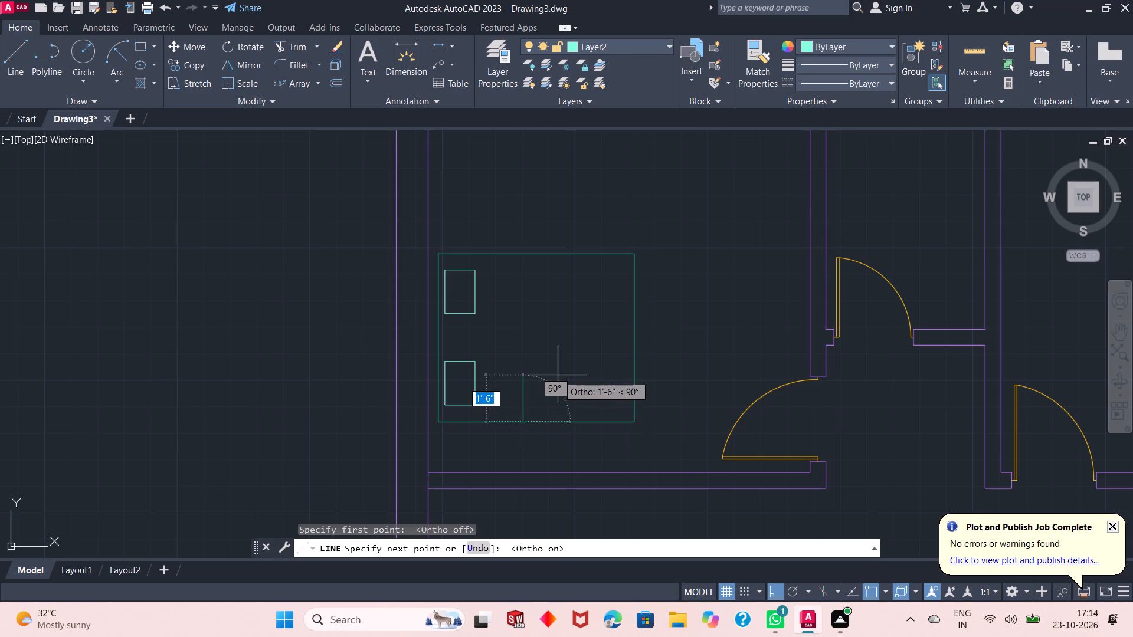
type("1\"")
key("Return")
key("F8")
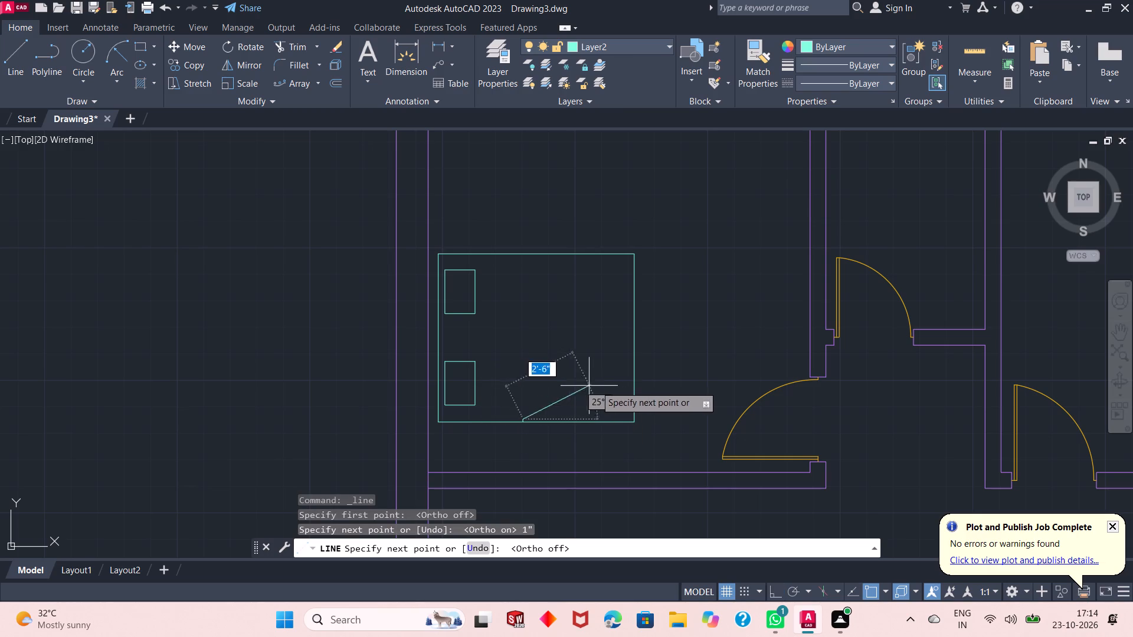
key("F8")
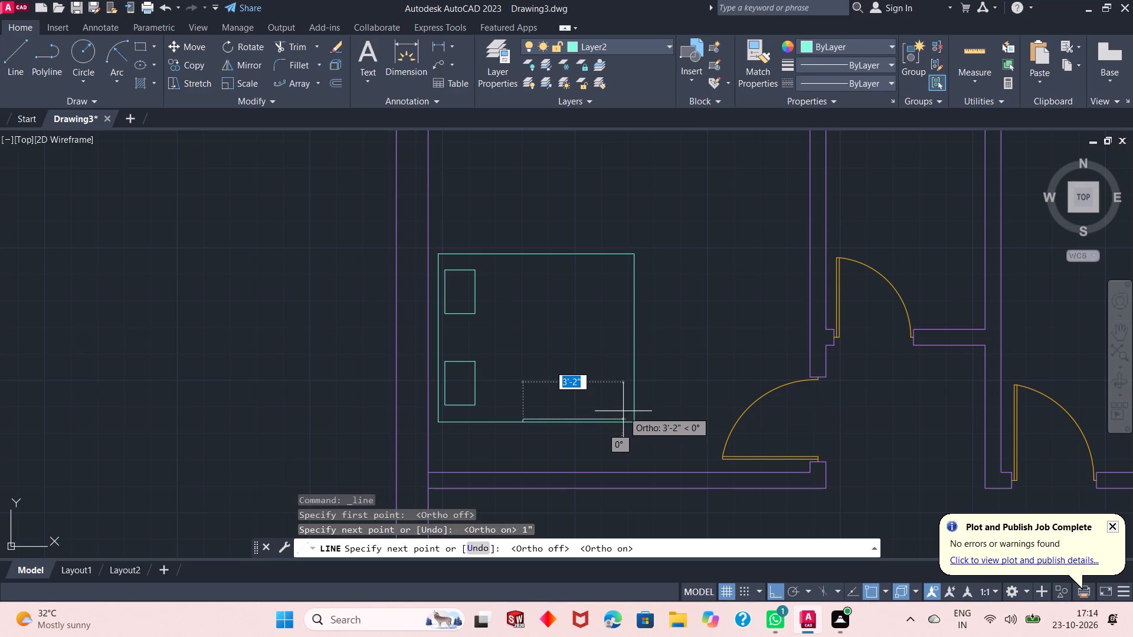
type("3'5\"")
key("Return")
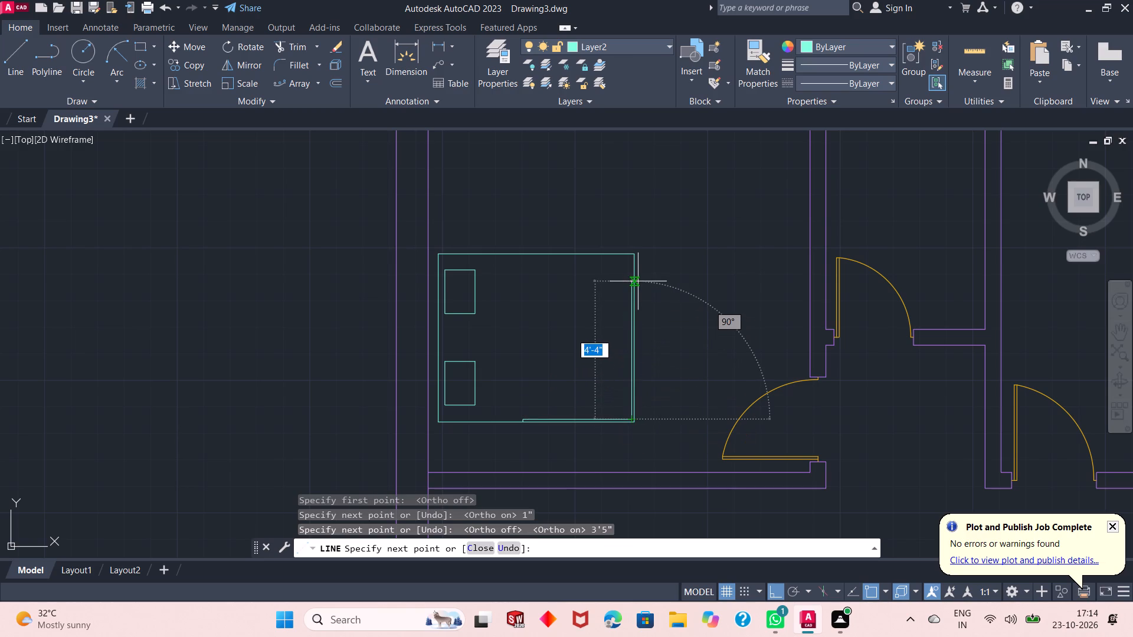
scroll(621, 267, "up", 2)
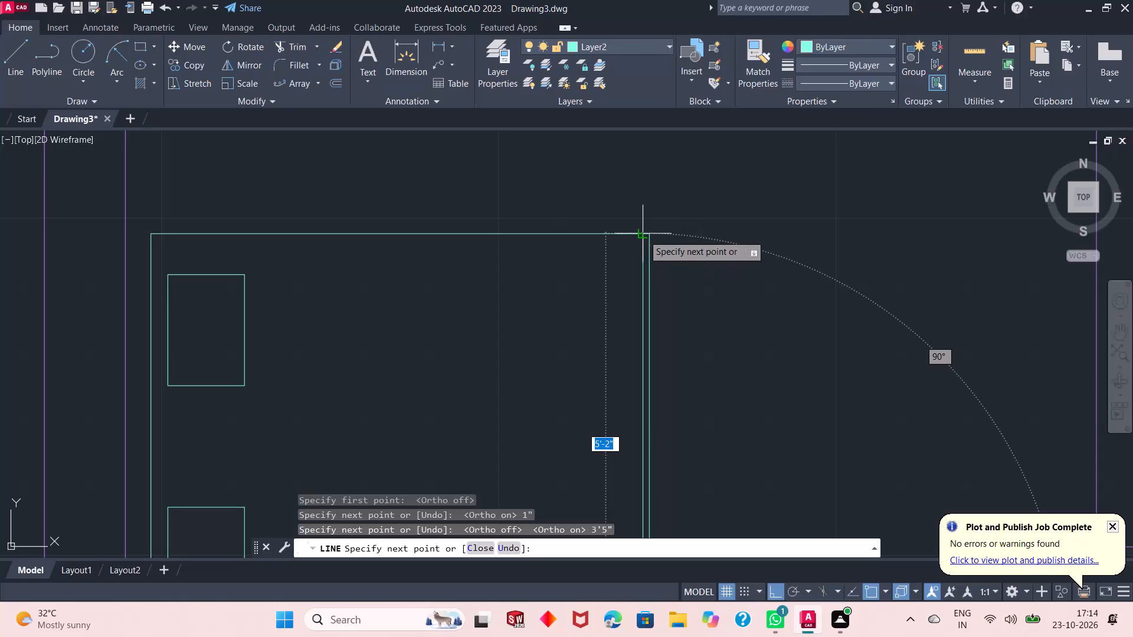
type("5'1\"")
key("Return")
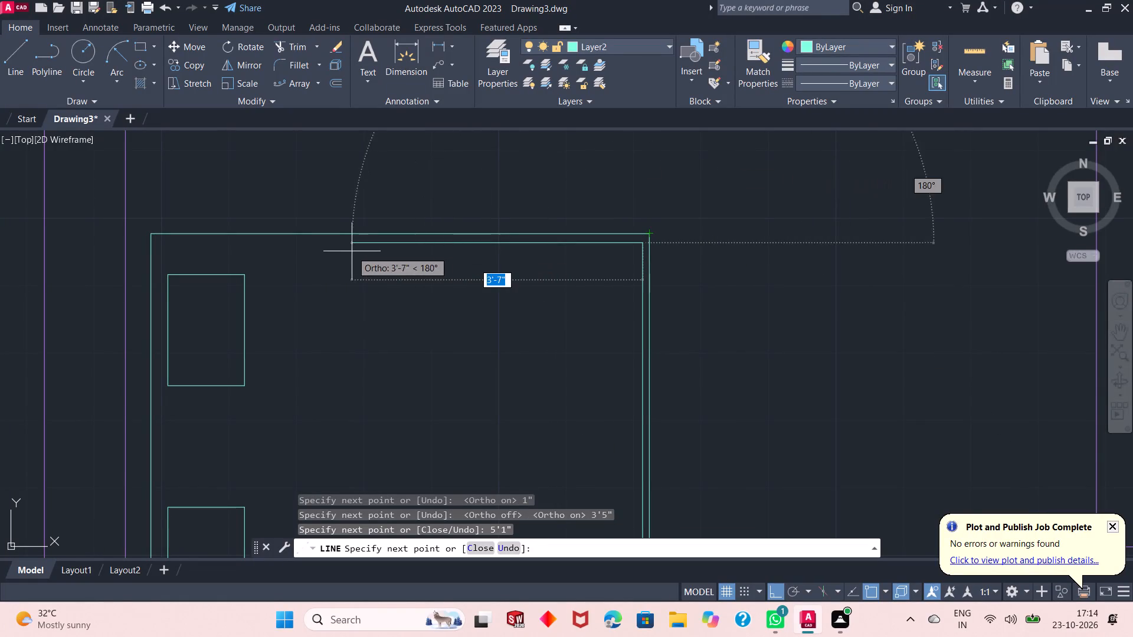
Continue the line about 4'-10" to the left, parallel to the bed's upper edge, redoing its first placed endpoint.
scroll(304, 254, "down", 2)
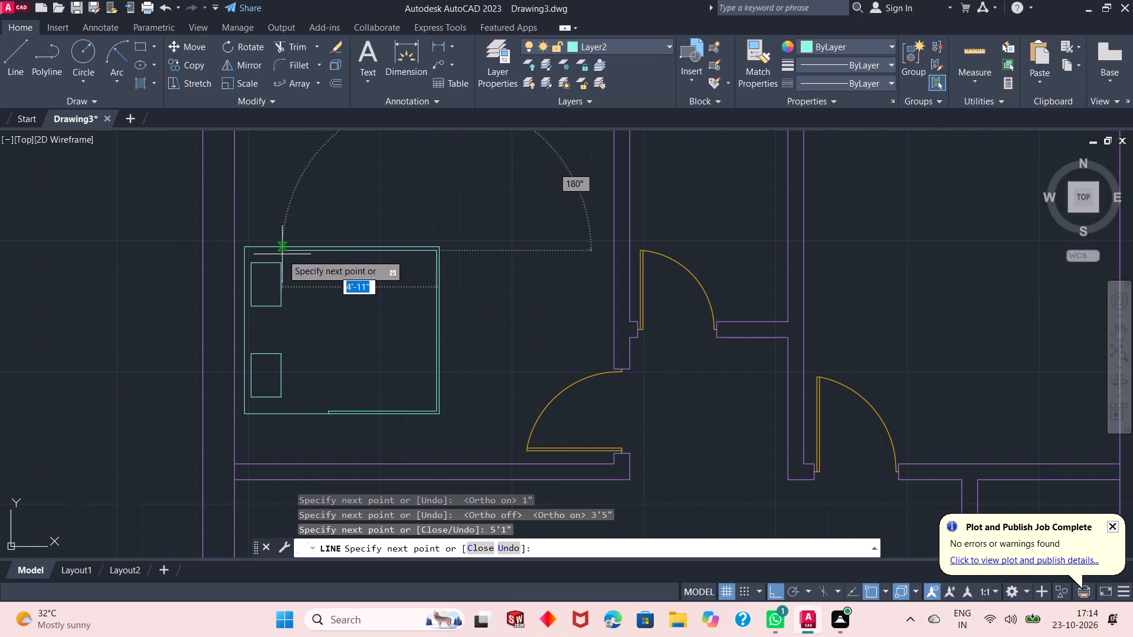
scroll(286, 255, "up", 2)
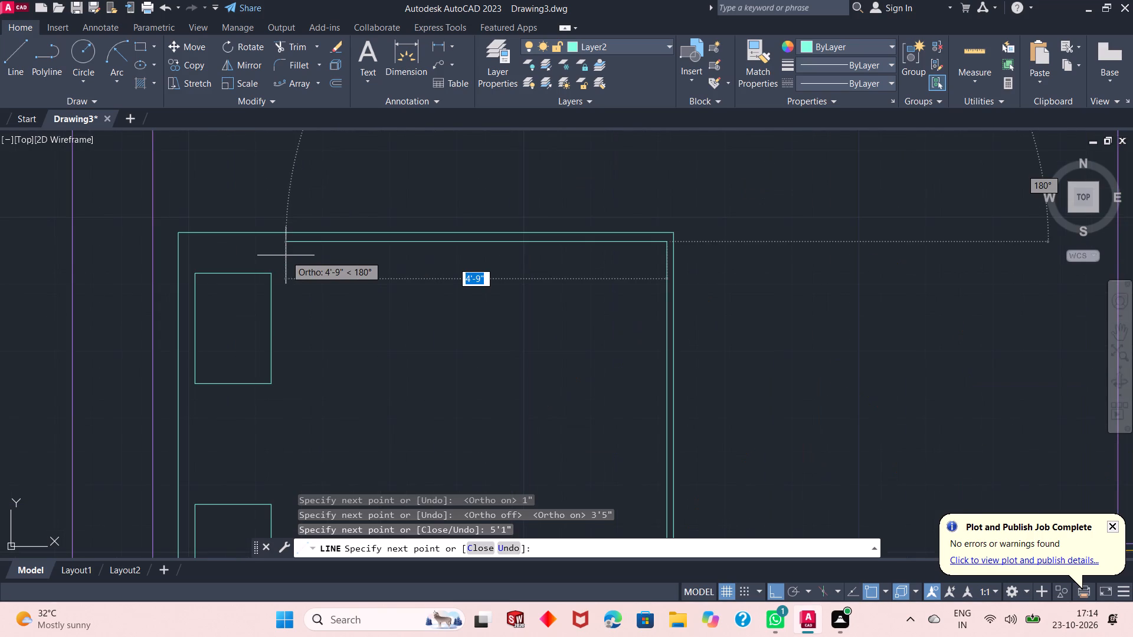
left_click(286, 255)
key("F8")
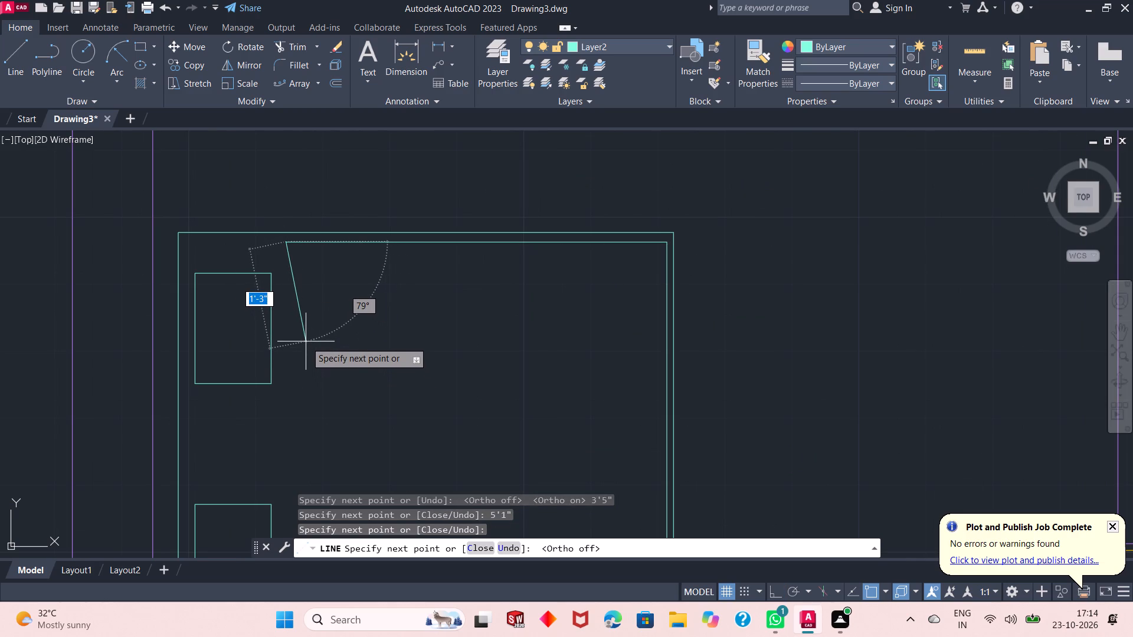
key("ctrl+z")
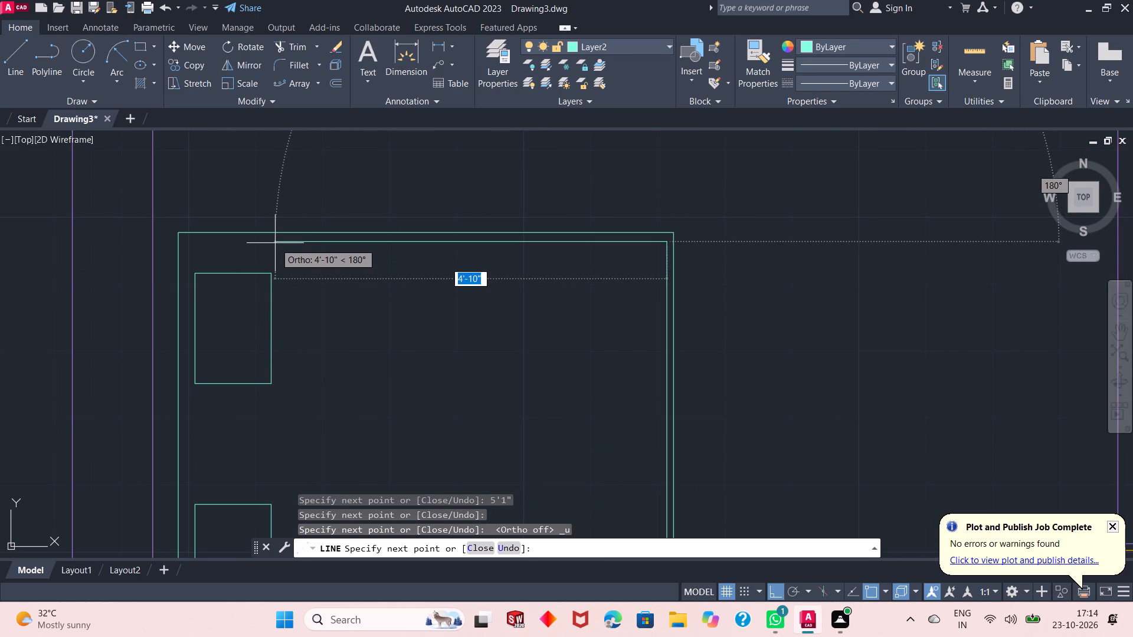
left_click(275, 243)
With Ortho off, close the blanket outline with a diagonal line down to the left end of the 3'5" segment.
key("F8")
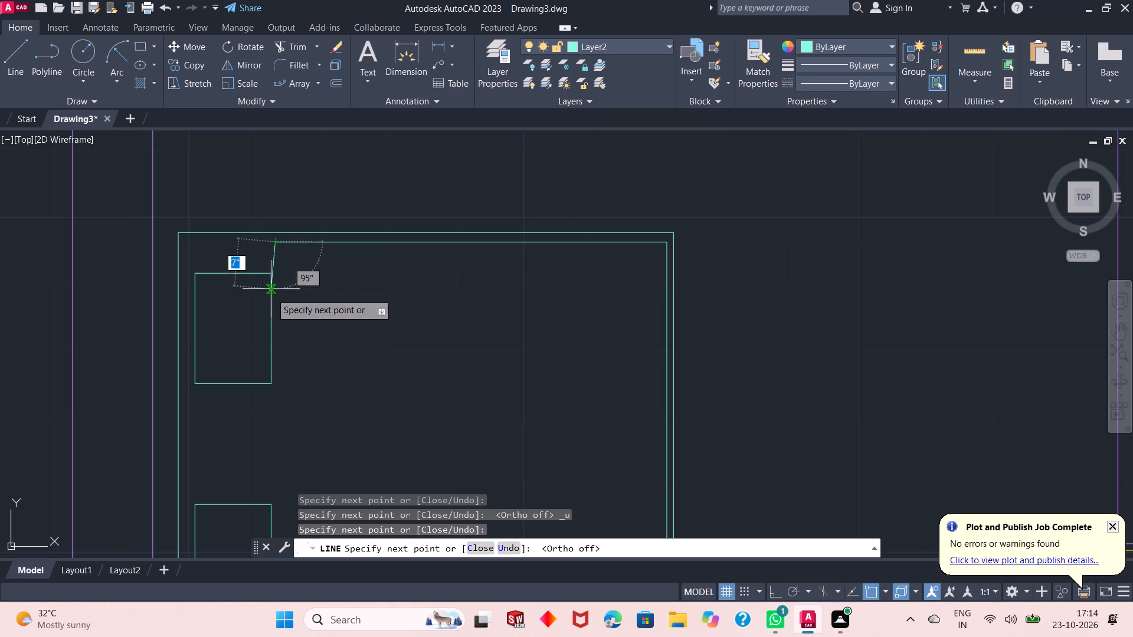
scroll(279, 326, "down", 2)
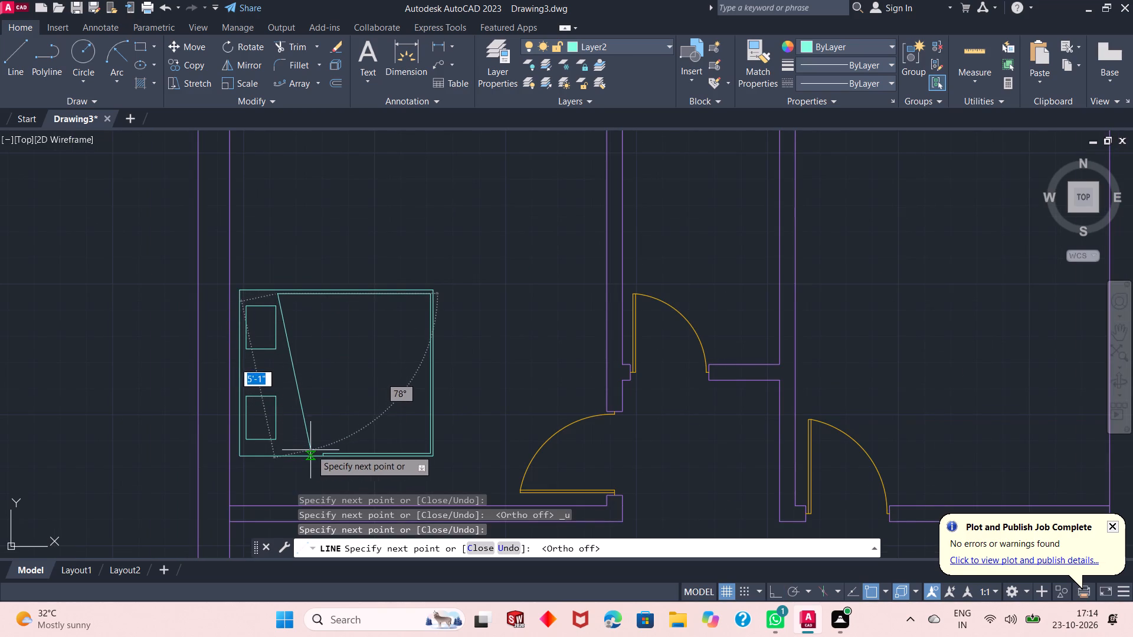
scroll(317, 448, "up", 3)
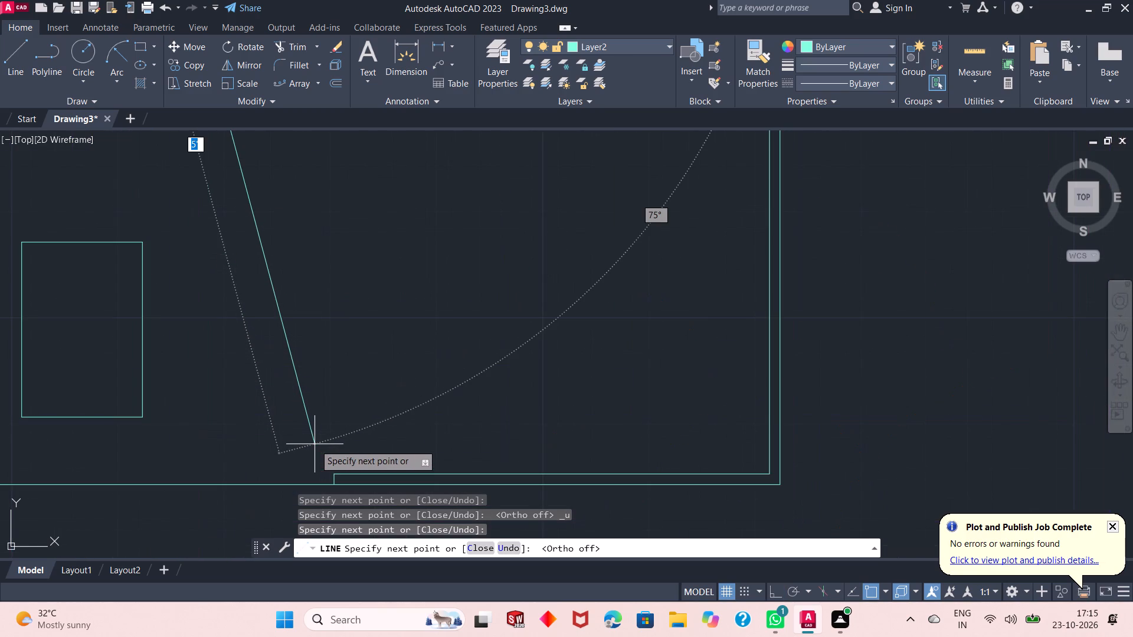
scroll(315, 444, "up", 1)
scroll(356, 389, "down", 2)
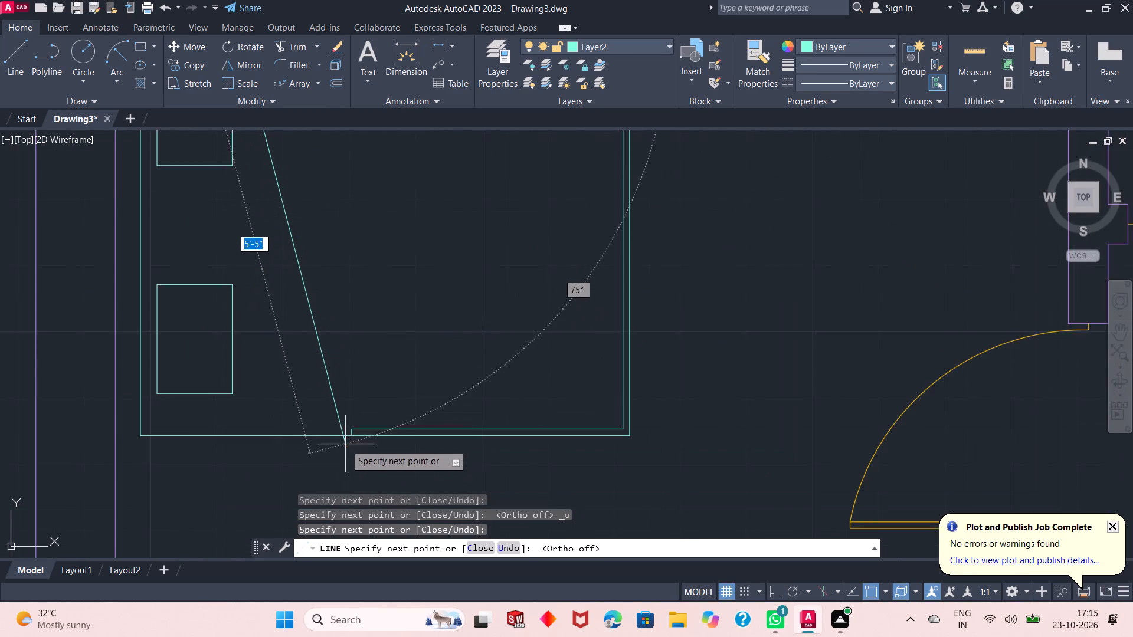
scroll(345, 444, "up", 2)
left_click(358, 403)
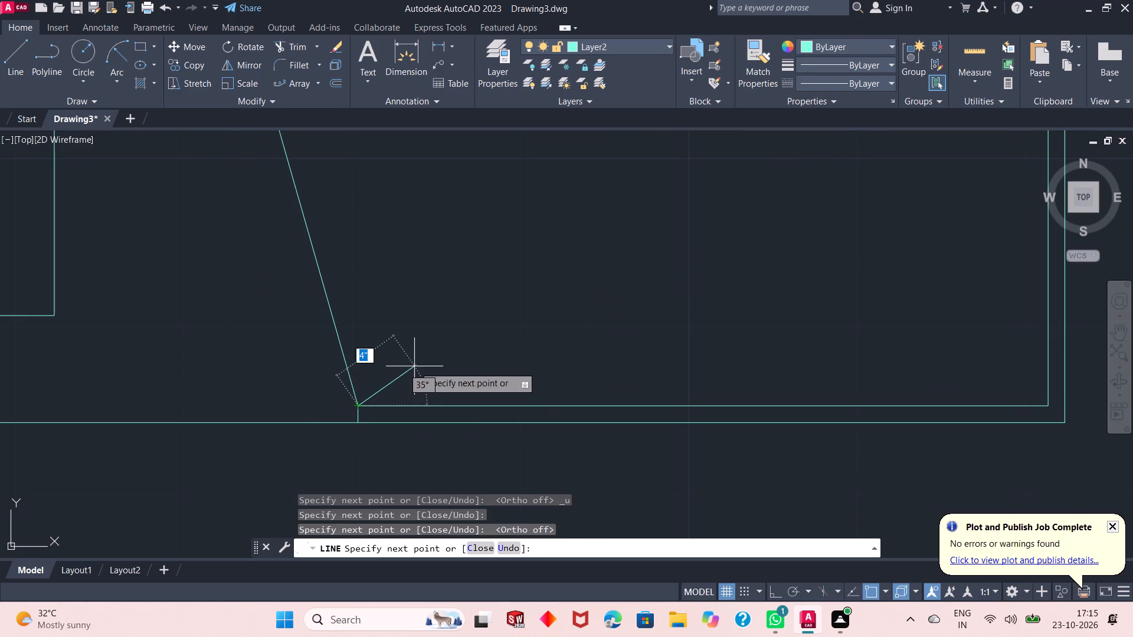
right_click(414, 366)
left_click(440, 373)
Trim away the 1" vertical stub between the blanket outline and the bed's lower edge.
left_click(290, 51)
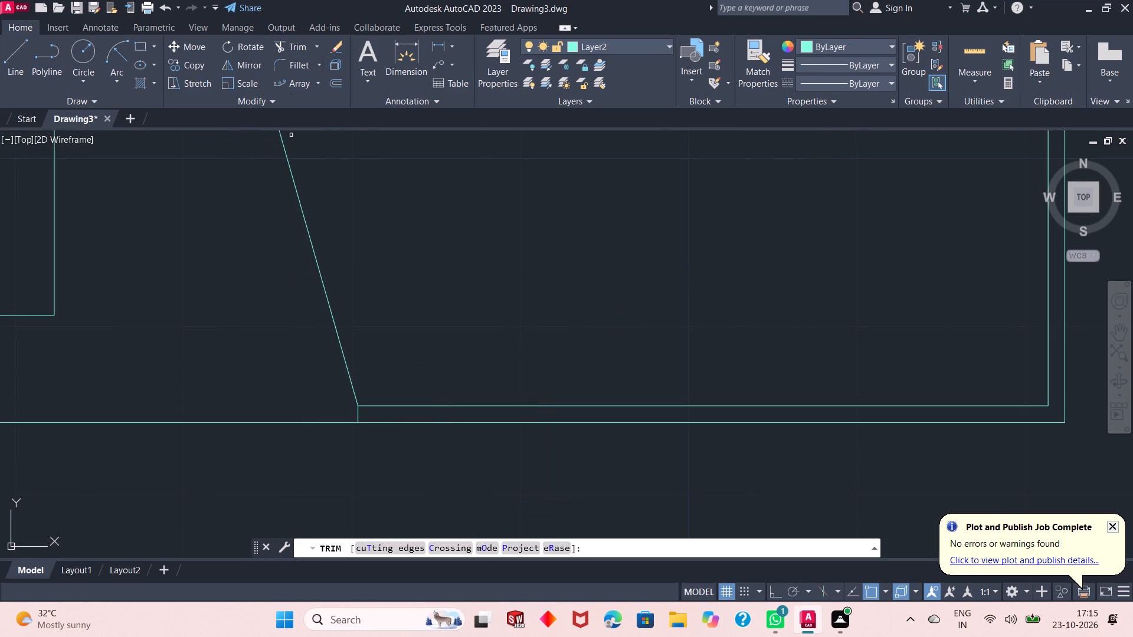
left_click(358, 413)
right_click(388, 316)
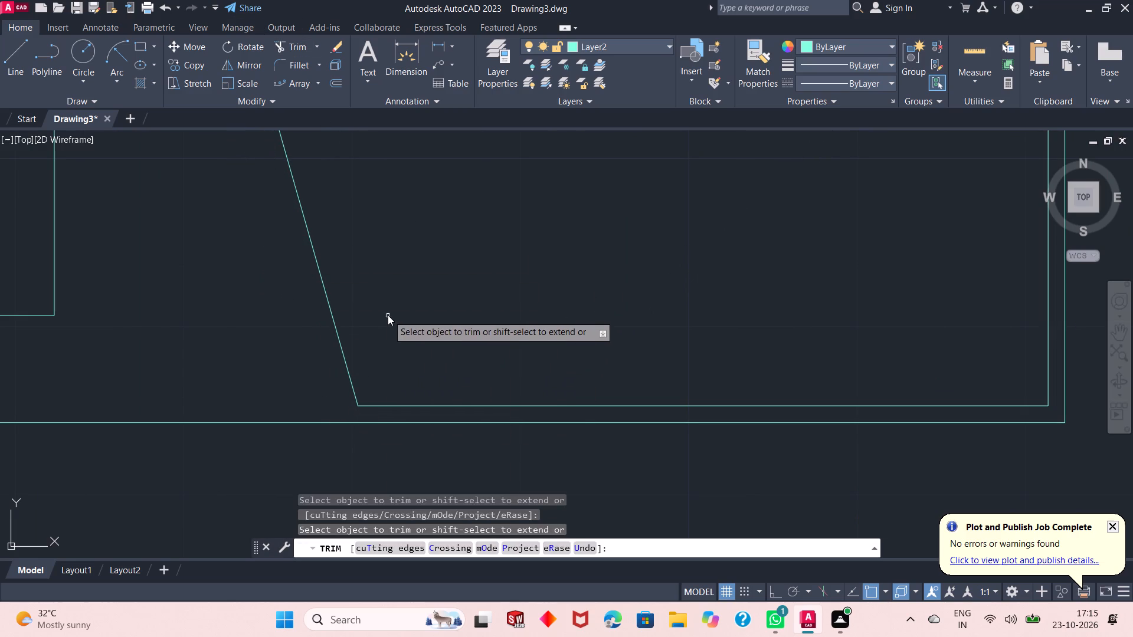
left_click(405, 324)
scroll(388, 439, "down", 4)
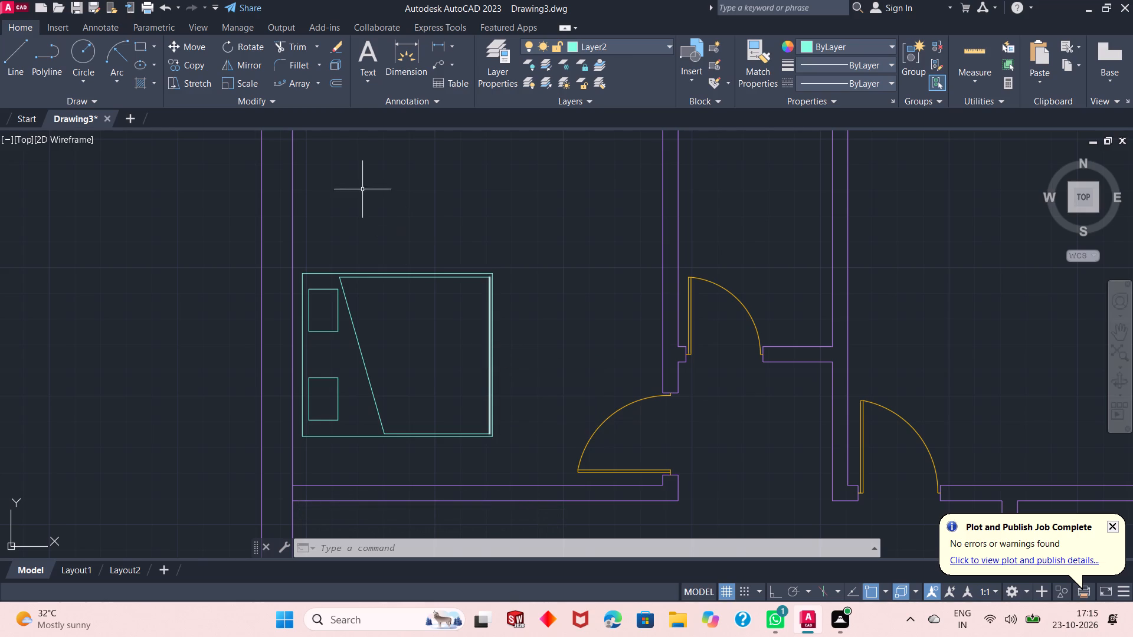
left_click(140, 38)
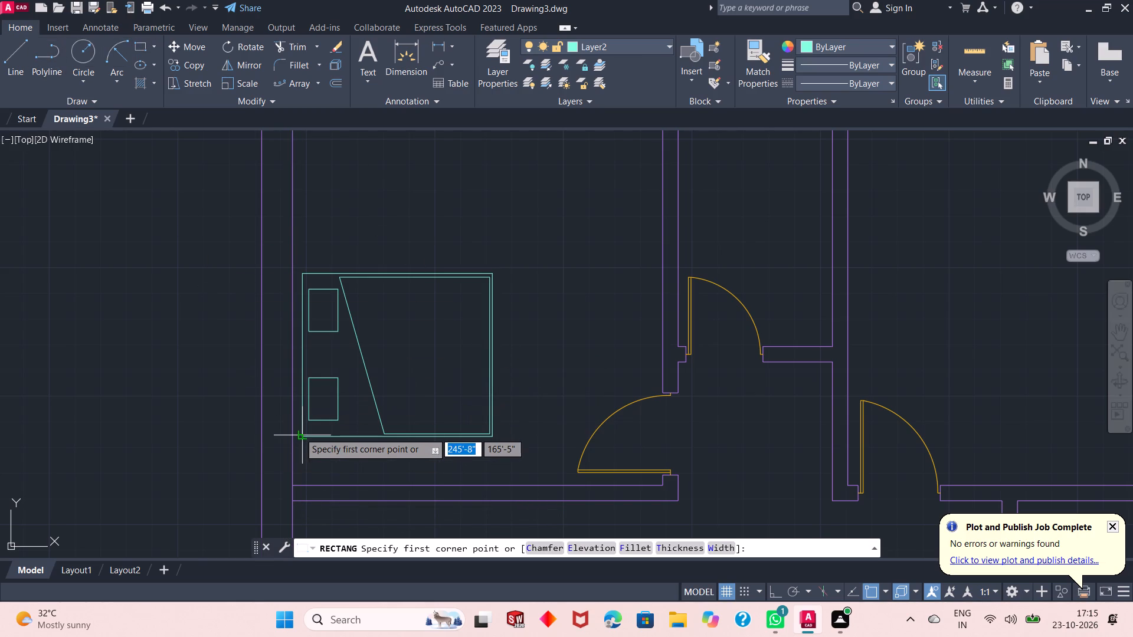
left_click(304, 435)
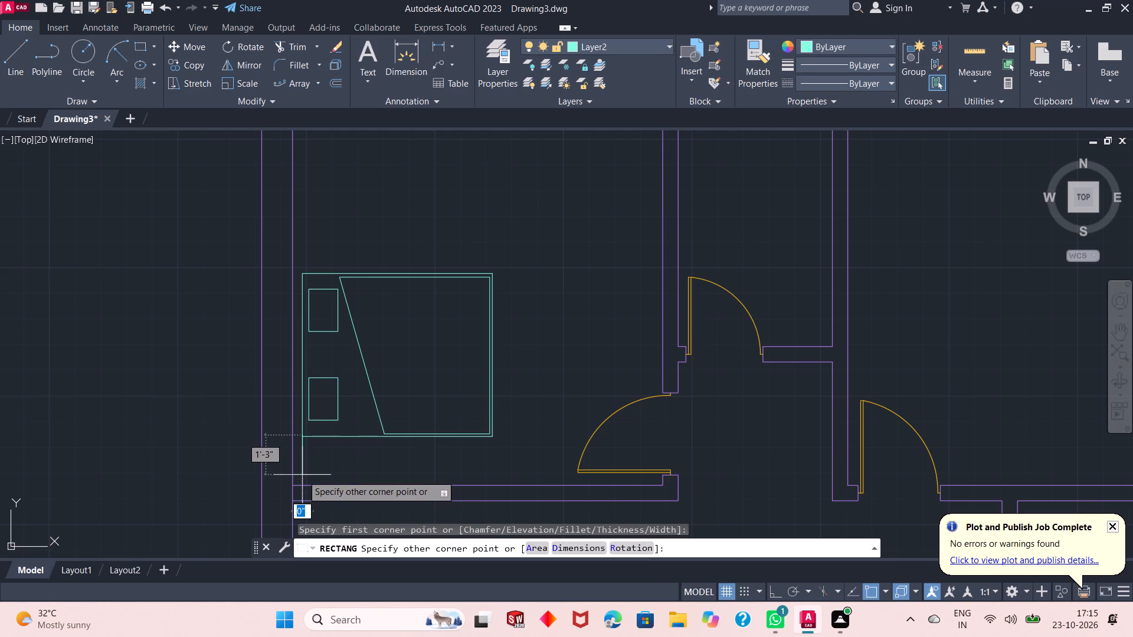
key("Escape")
Draw a bedside rectangle about 1' wide by 11" high directly below the bed, starting at its lower left corner.
scroll(322, 479, "up", 2)
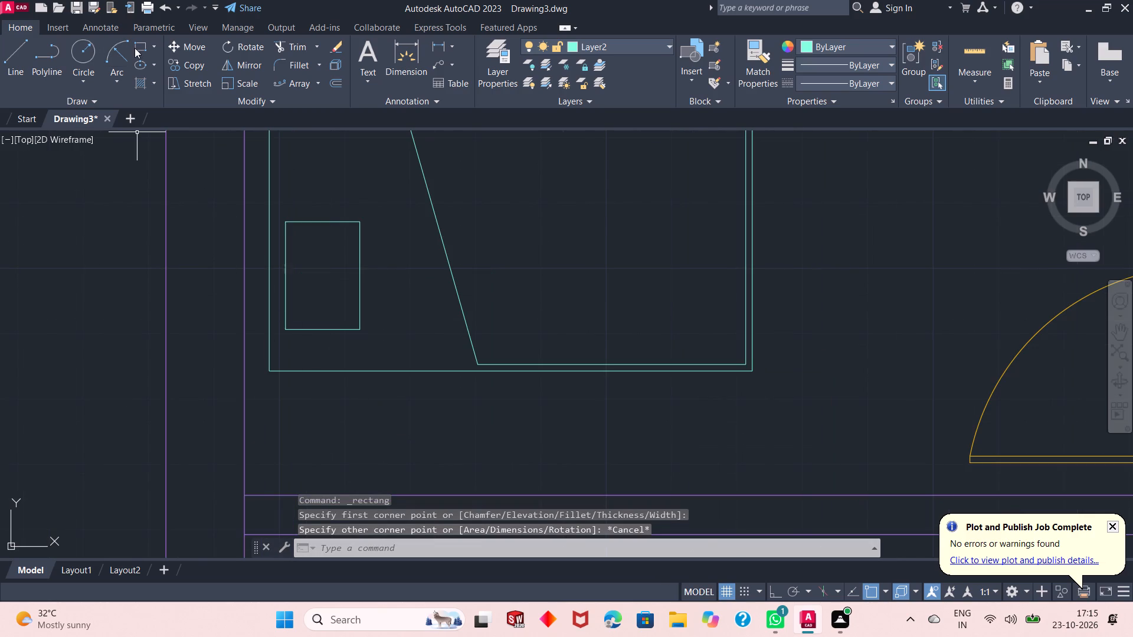
left_click(138, 48)
left_click(270, 369)
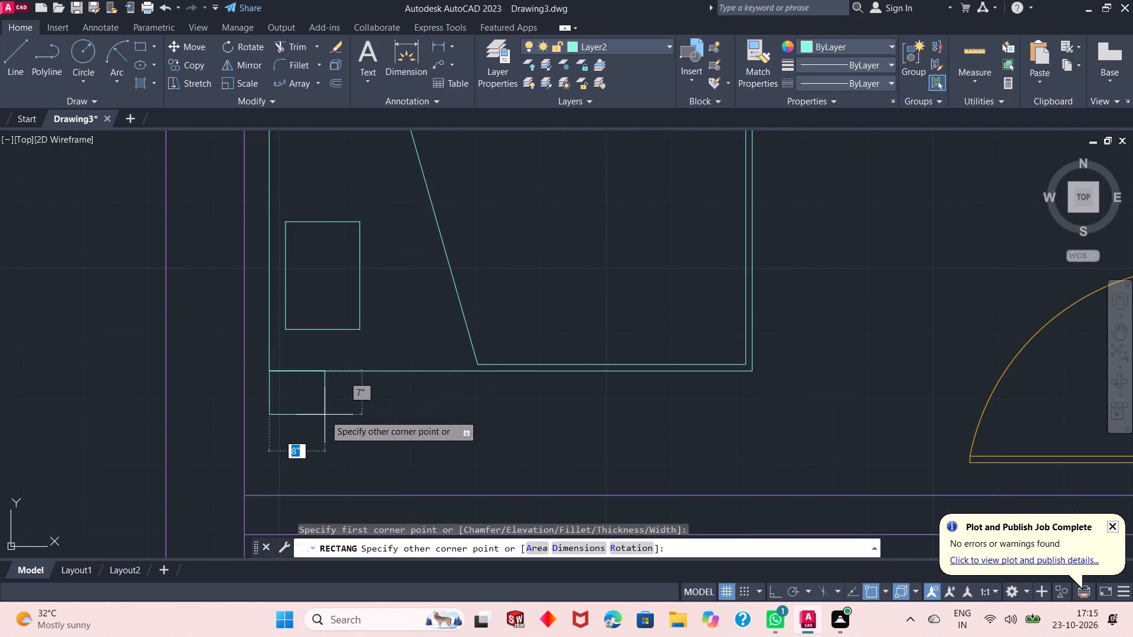
left_click(348, 441)
scroll(387, 436, "down", 2)
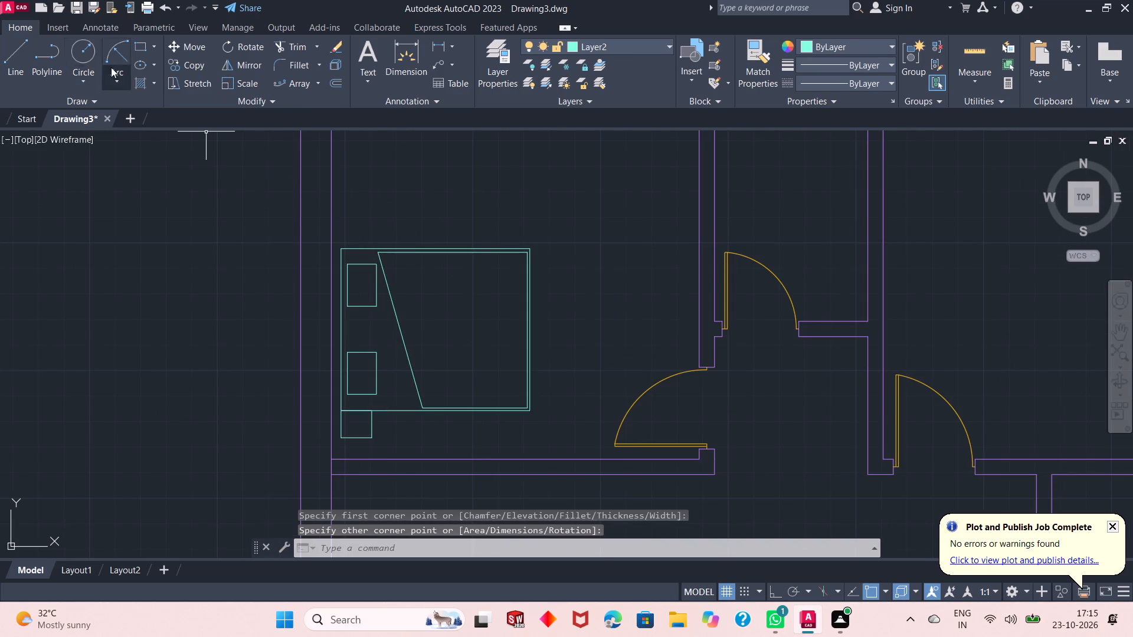
With Ortho on, copy the bedside rectangle below the bed straight up so it sits directly above the bed's upper edge.
left_click(382, 436)
left_click(363, 436)
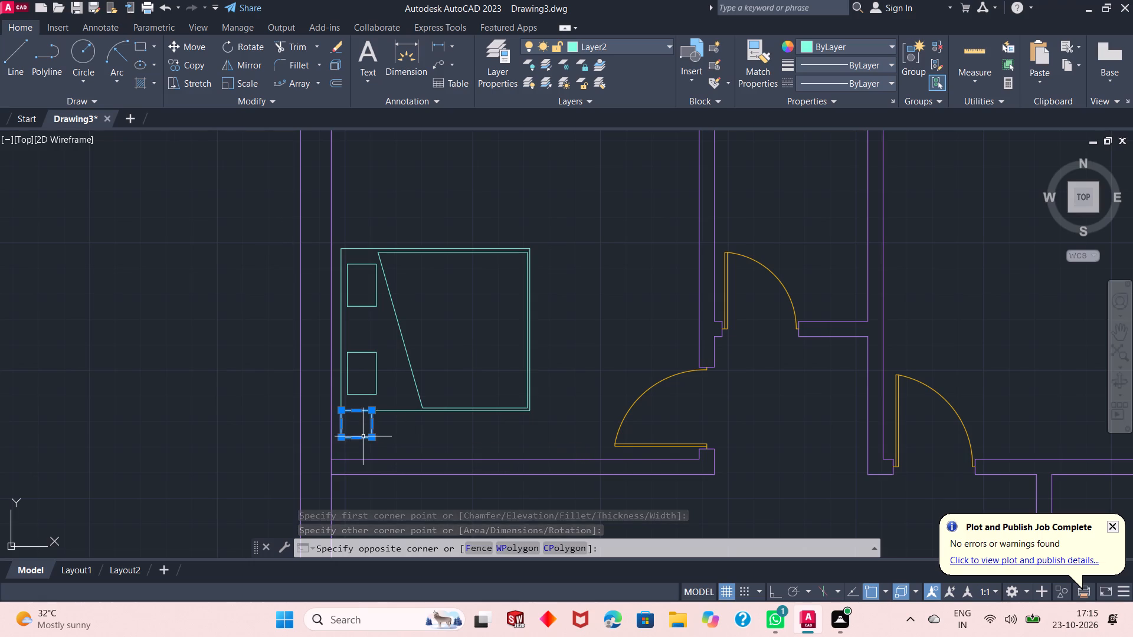
left_click(198, 64)
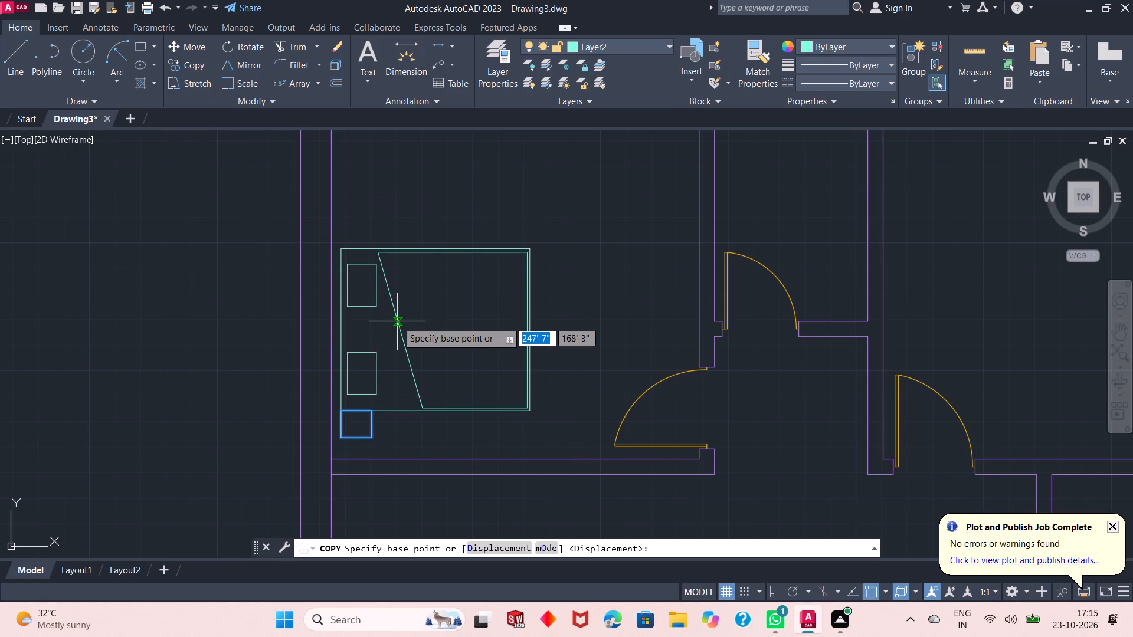
key("F8")
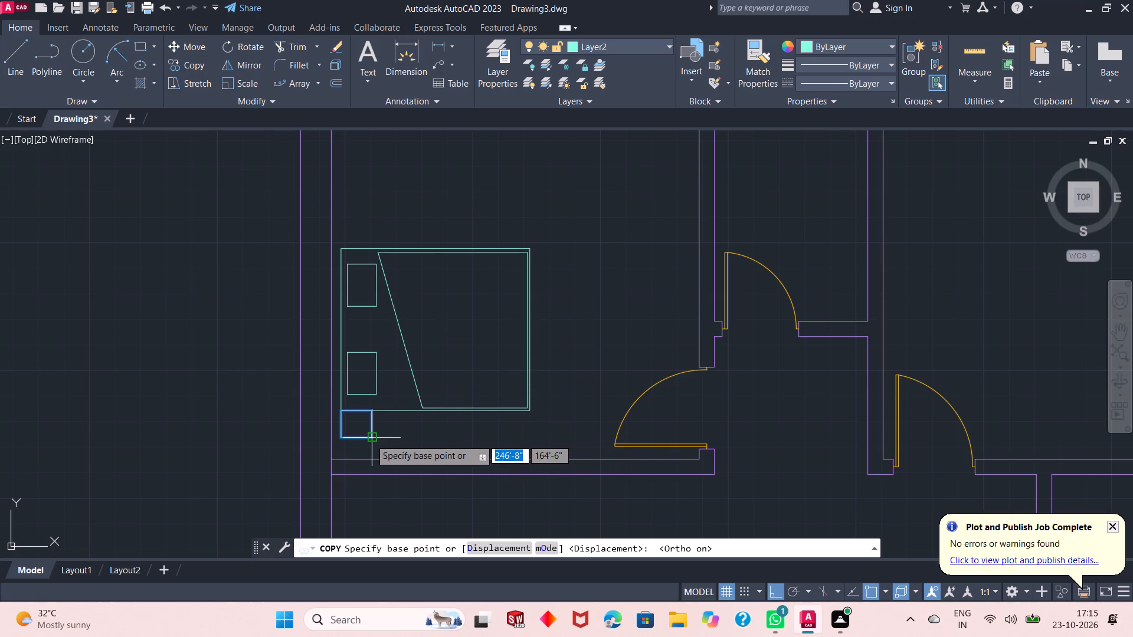
left_click(370, 439)
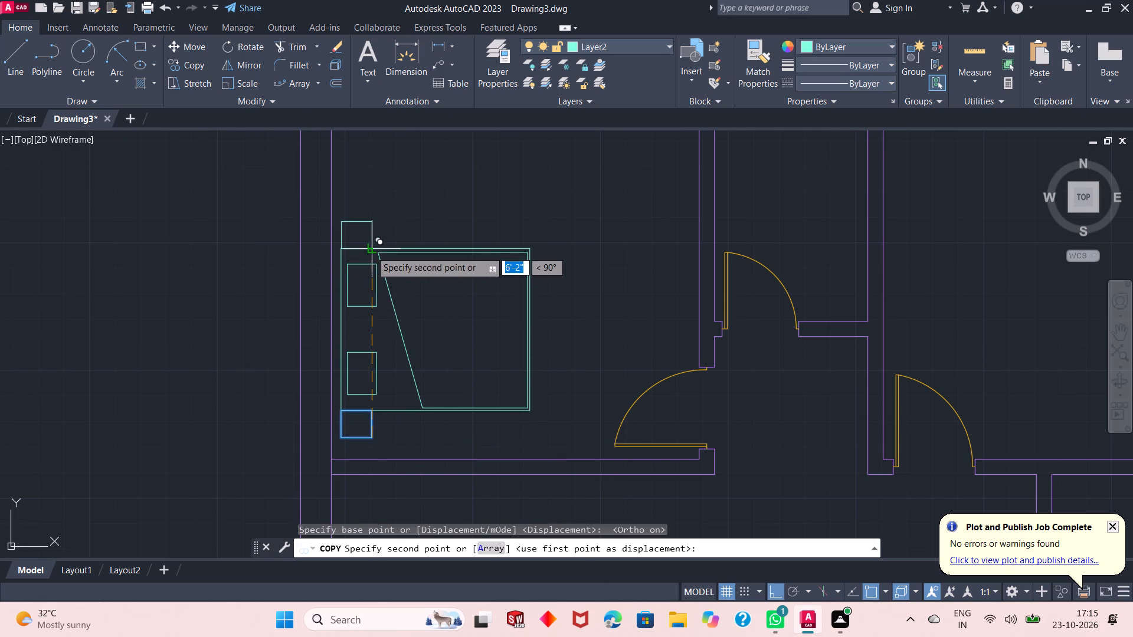
left_click(371, 251)
key("Escape")
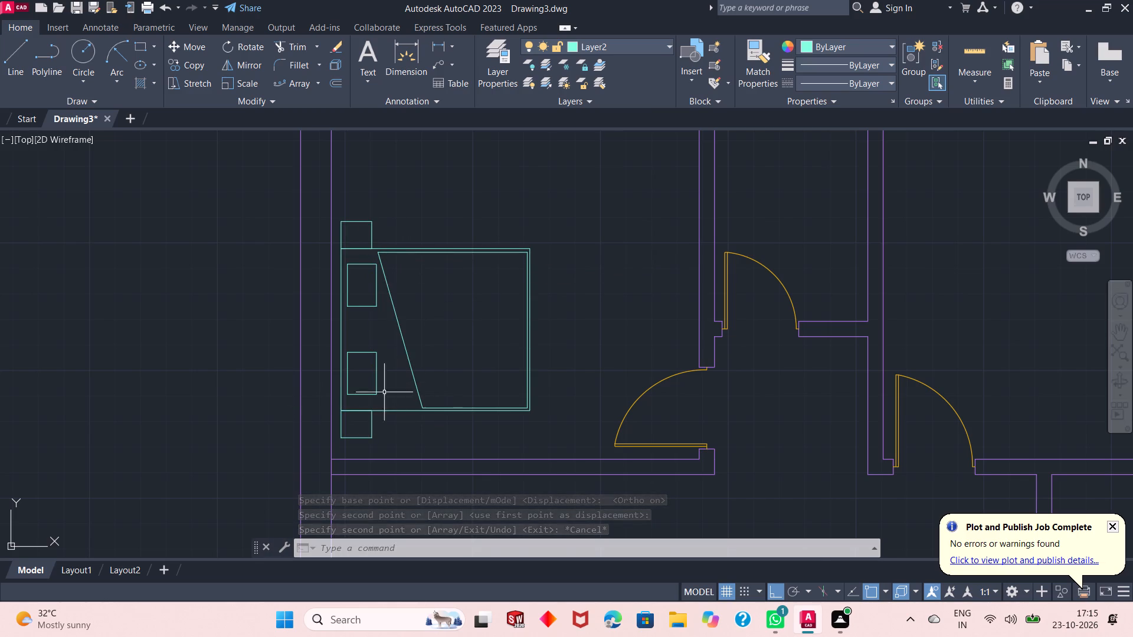
Draw a horizontal guide line from the bed's lower right corner to the inner face of the right exterior wall.
scroll(371, 411, "down", 1)
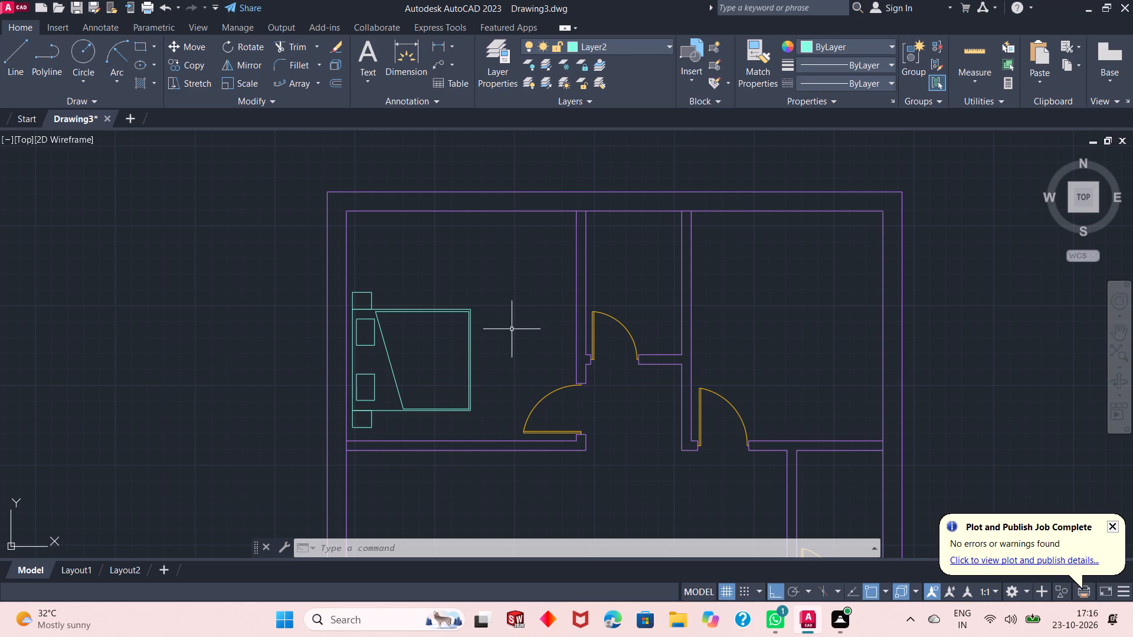
left_click(137, 42)
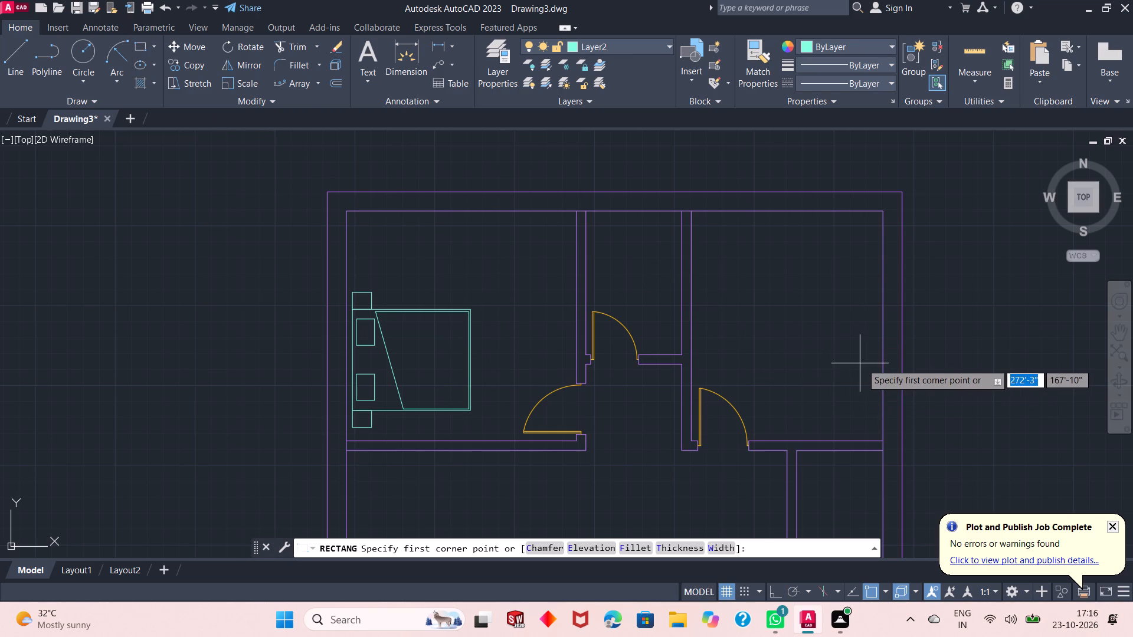
scroll(926, 348, "up", 1)
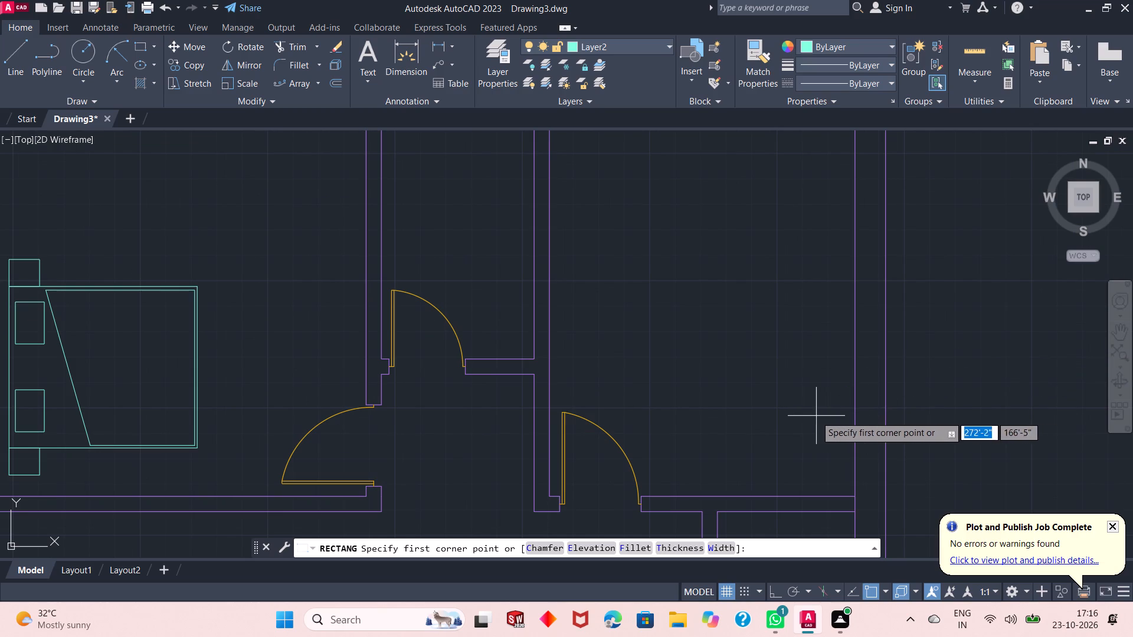
left_click(14, 60)
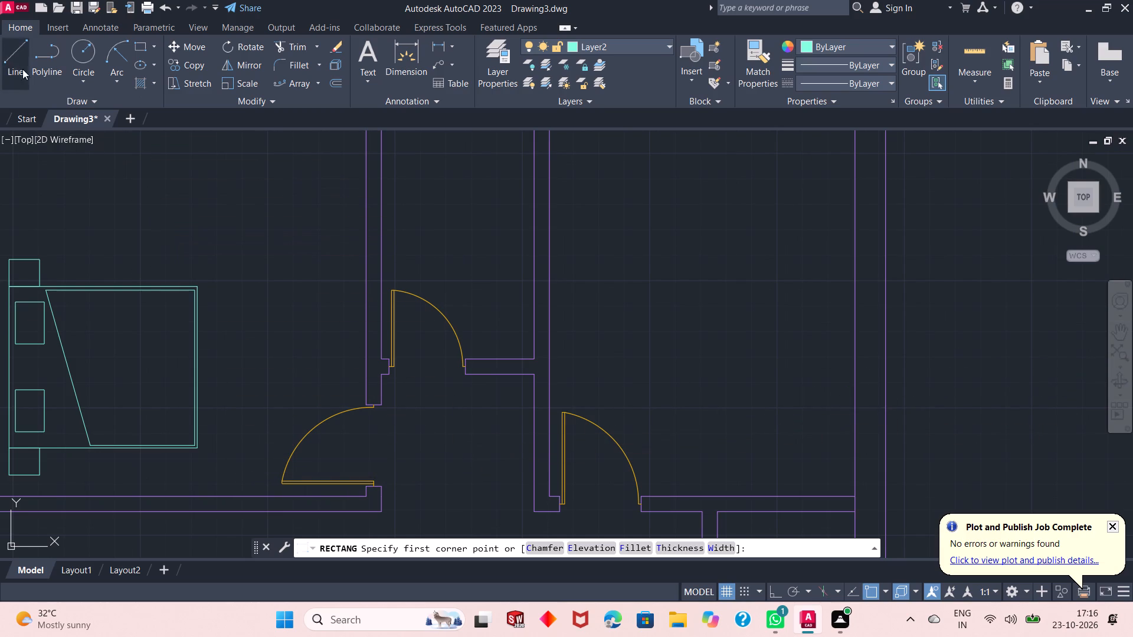
left_click(201, 451)
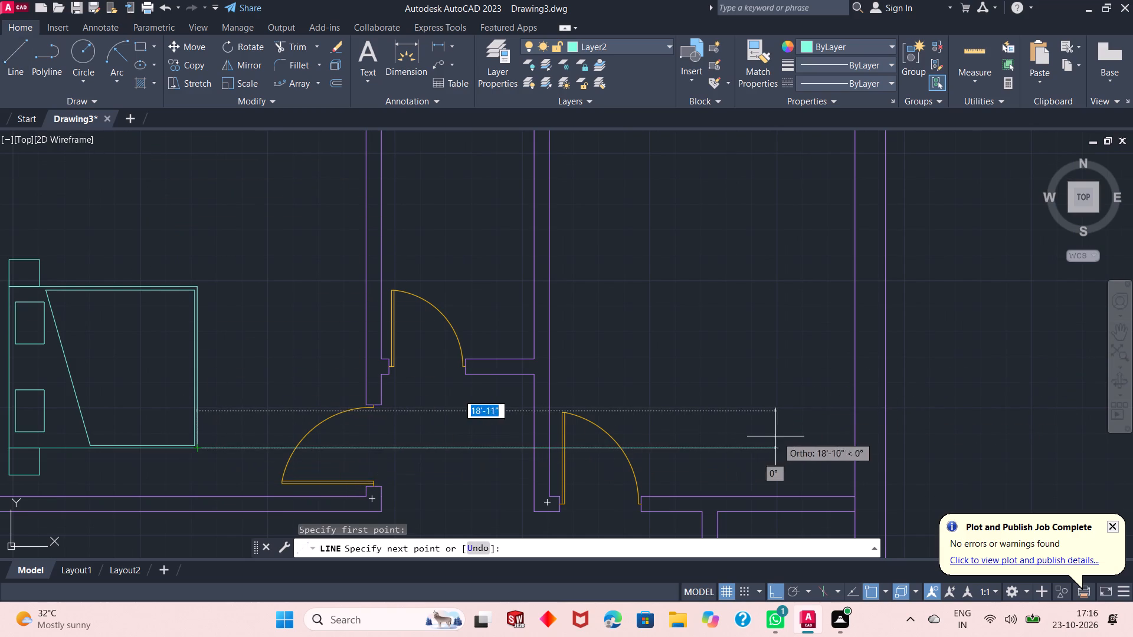
left_click(852, 447)
right_click(922, 408)
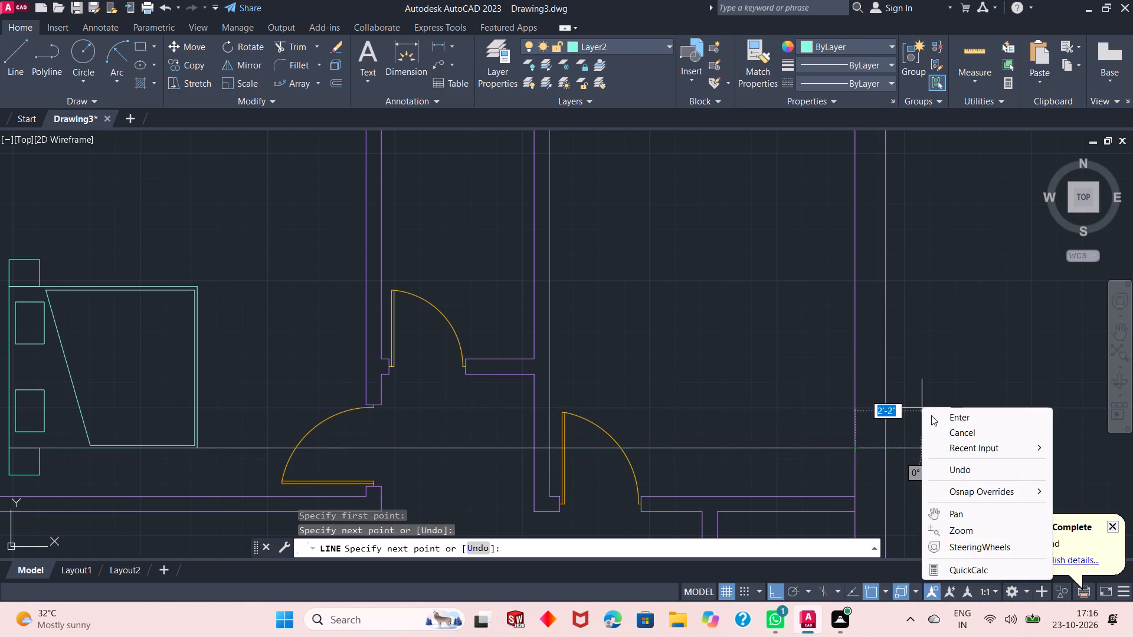
left_click(933, 418)
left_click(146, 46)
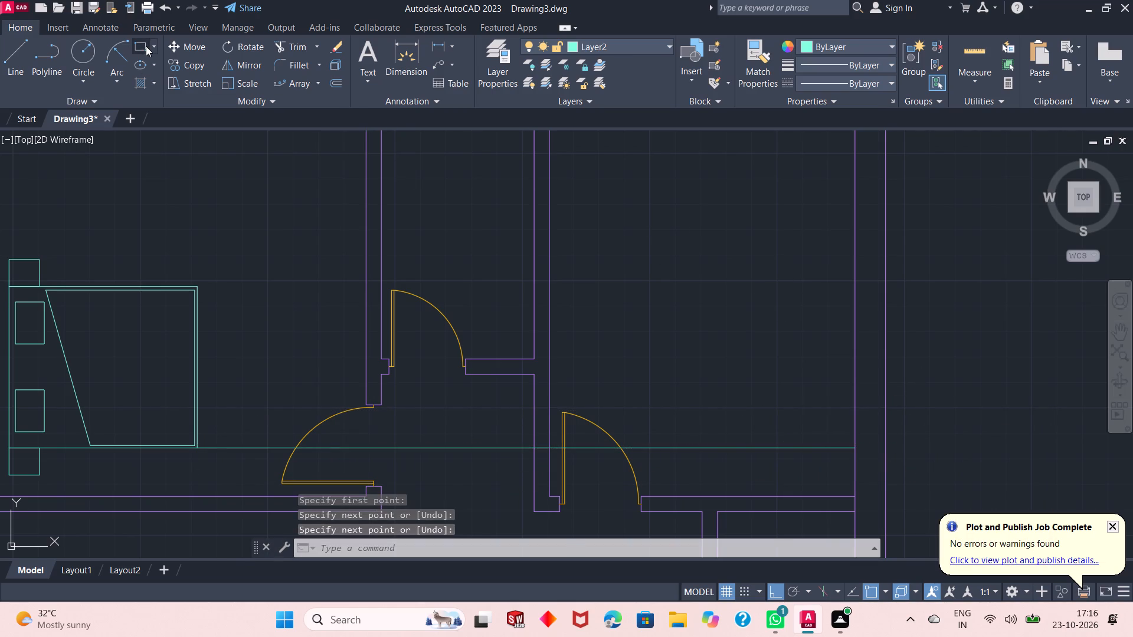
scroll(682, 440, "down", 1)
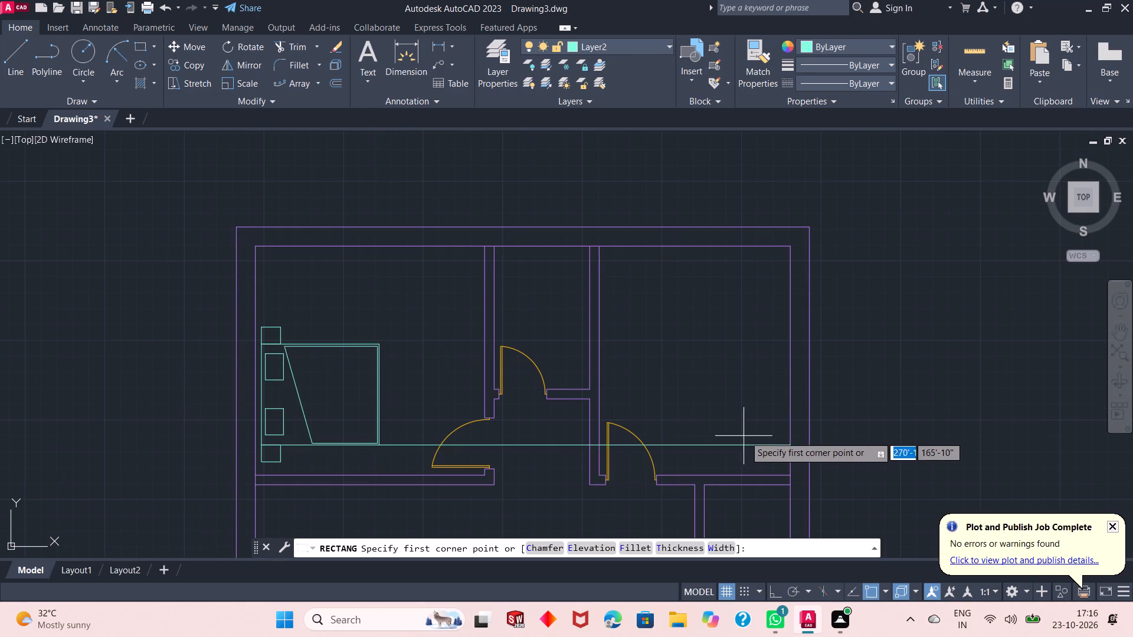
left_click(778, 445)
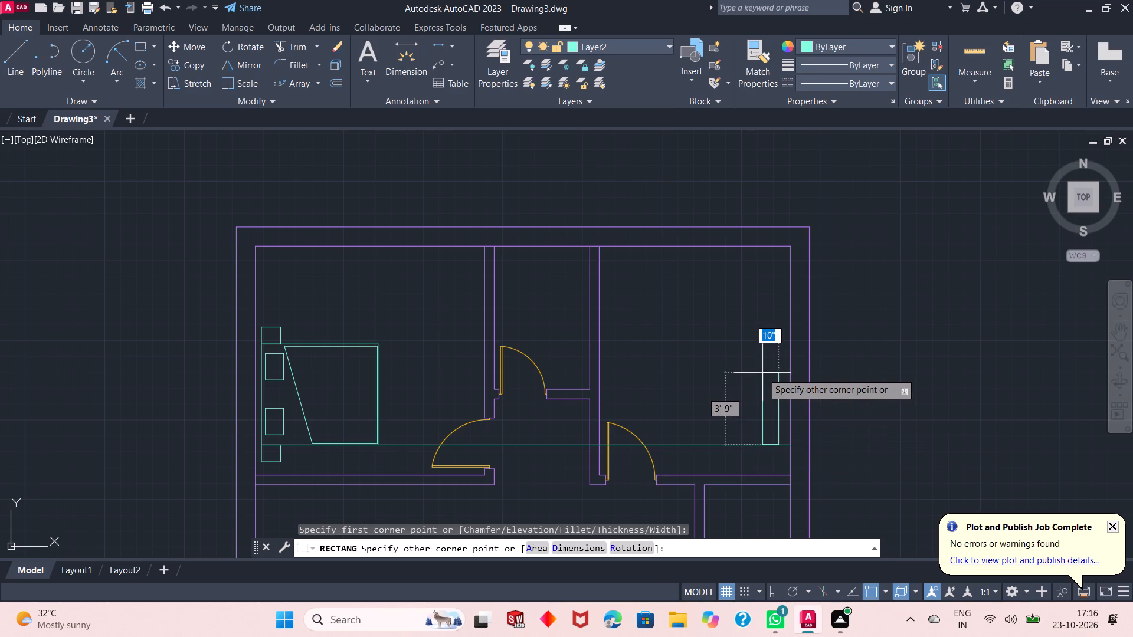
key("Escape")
Draw a 6'2" by 5'3" bed rectangle in the right room, its lower right corner on the guide line just inside the exterior wall.
key("space")
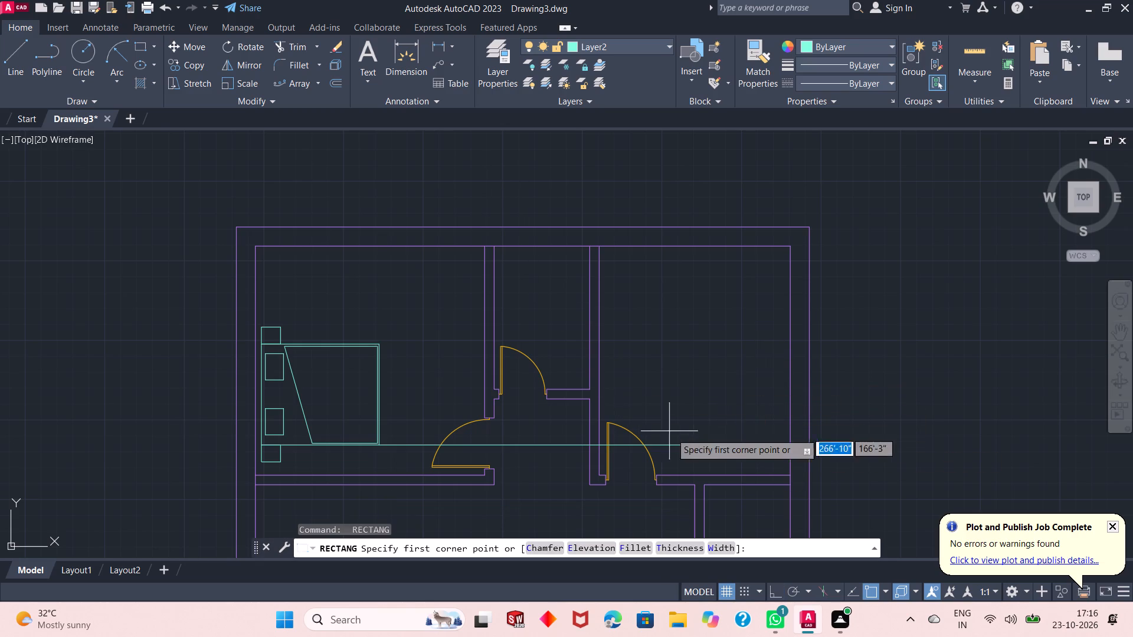
scroll(746, 429, "up", 1)
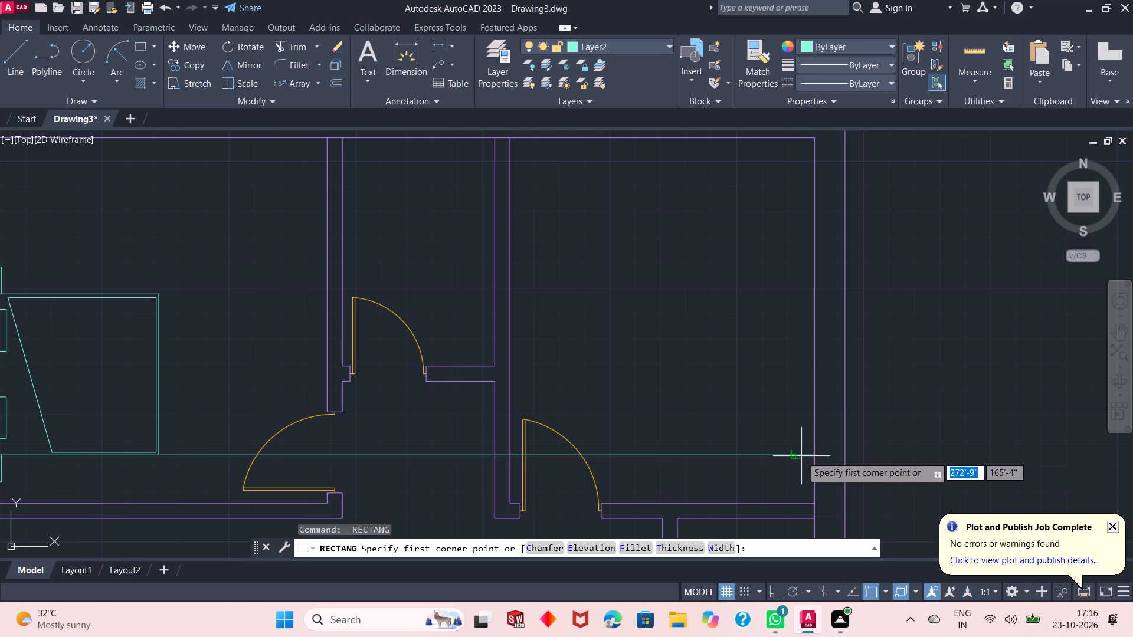
scroll(801, 456, "up", 2)
left_click(803, 454)
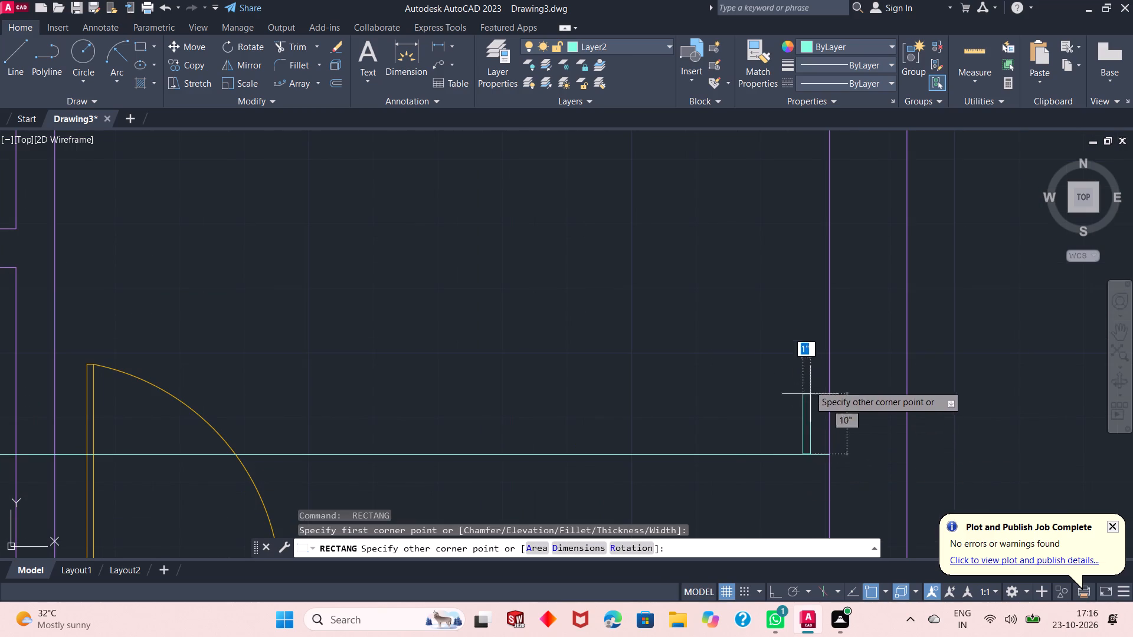
scroll(752, 359, "down", 2)
scroll(714, 306, "down", 2)
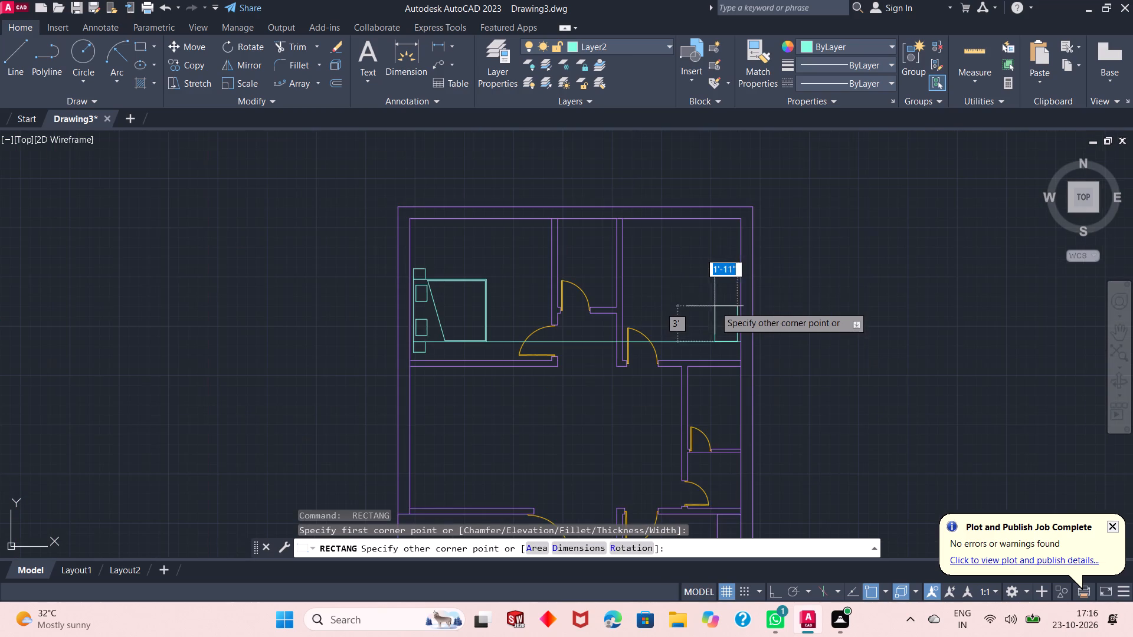
scroll(702, 278, "up", 2)
scroll(702, 278, "down", 1)
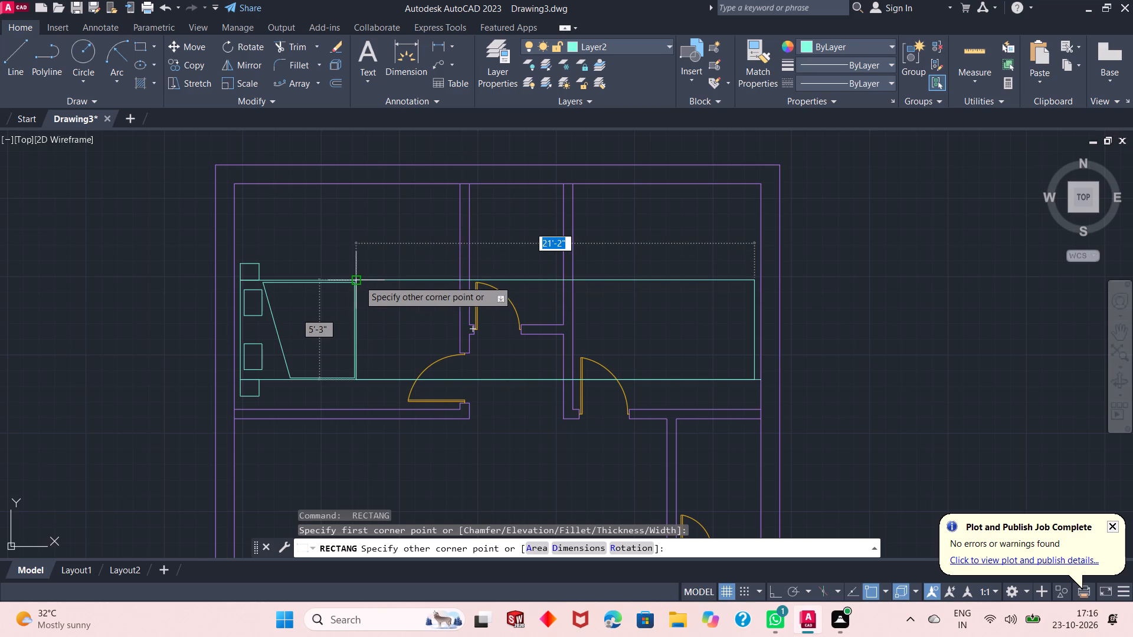
scroll(356, 282, "up", 2)
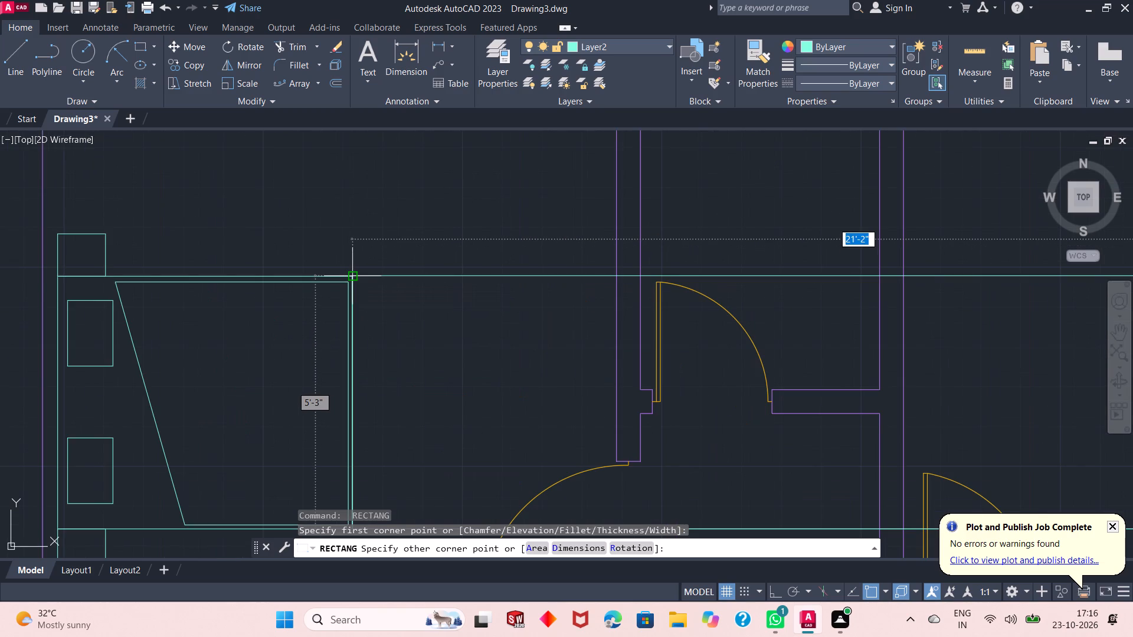
scroll(624, 273, "down", 3)
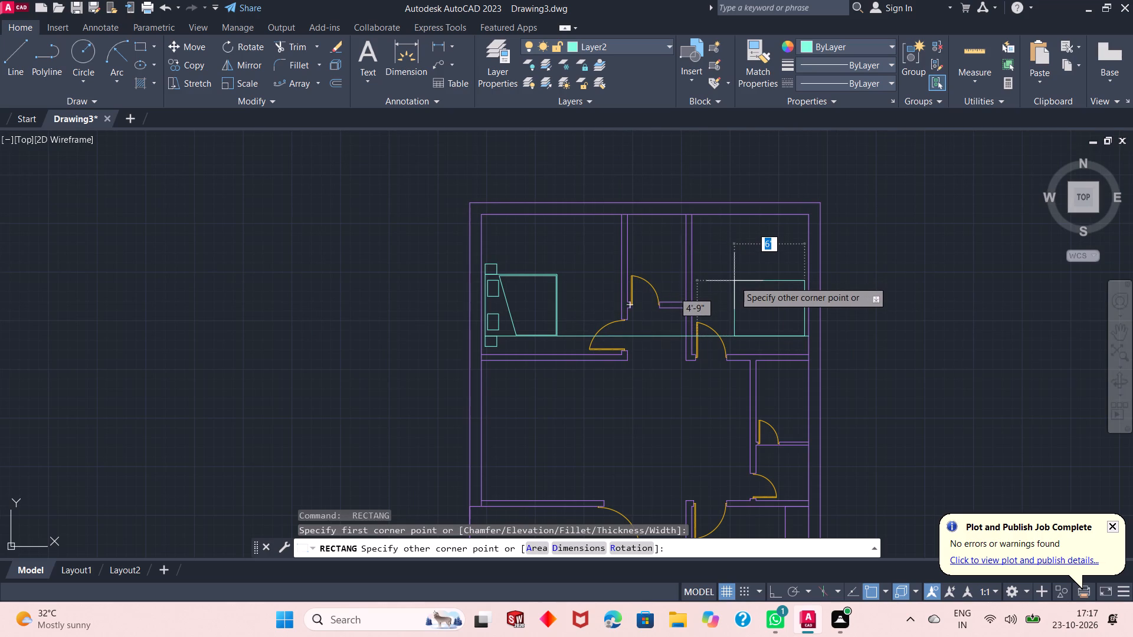
scroll(734, 281, "up", 2)
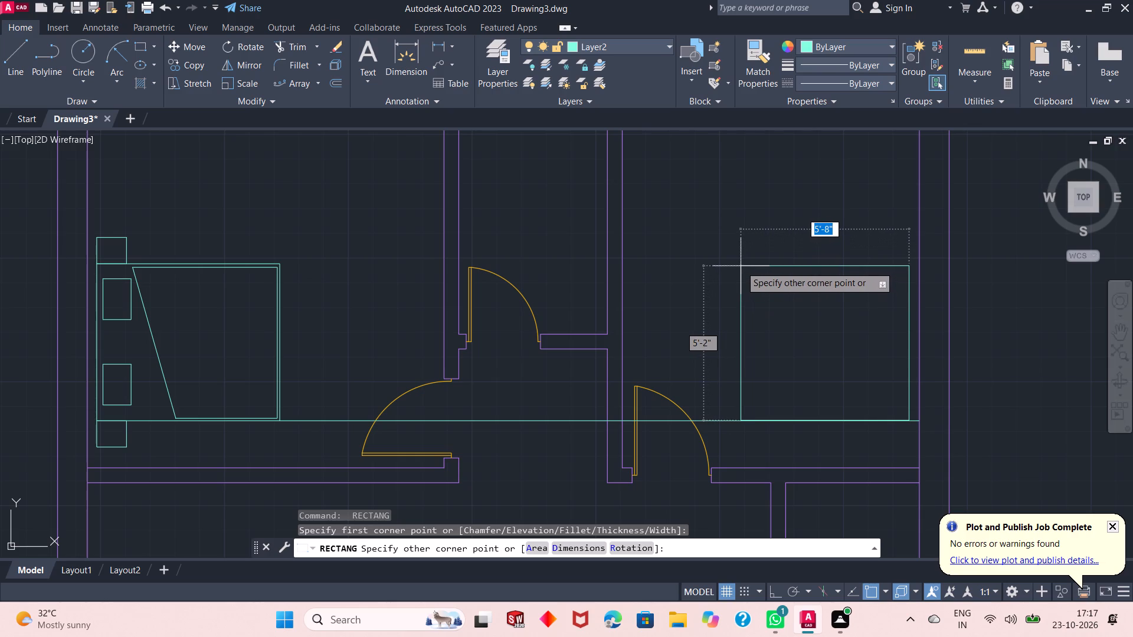
type("6'2")
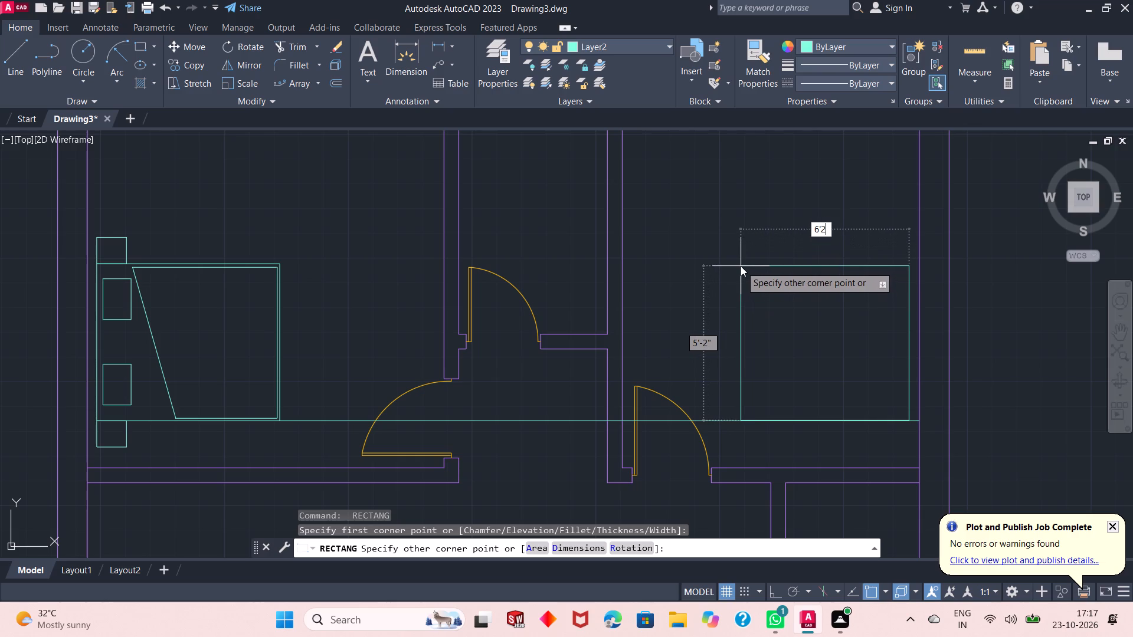
key("shift+quotedbl")
key("Tab")
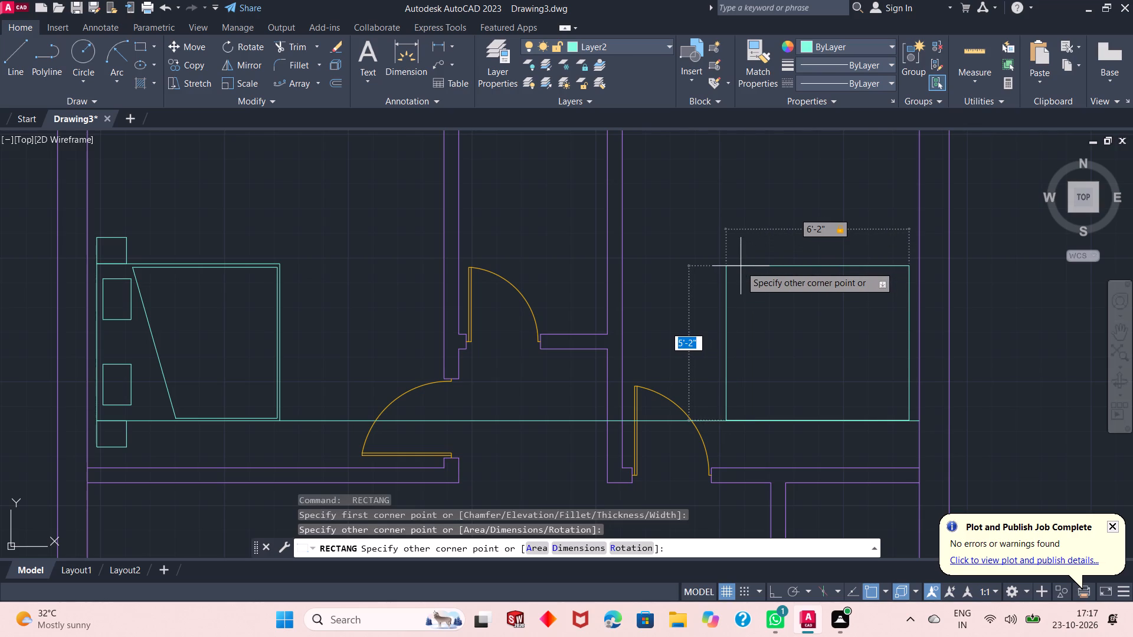
type("5'3\"")
key("Return")
key("Escape")
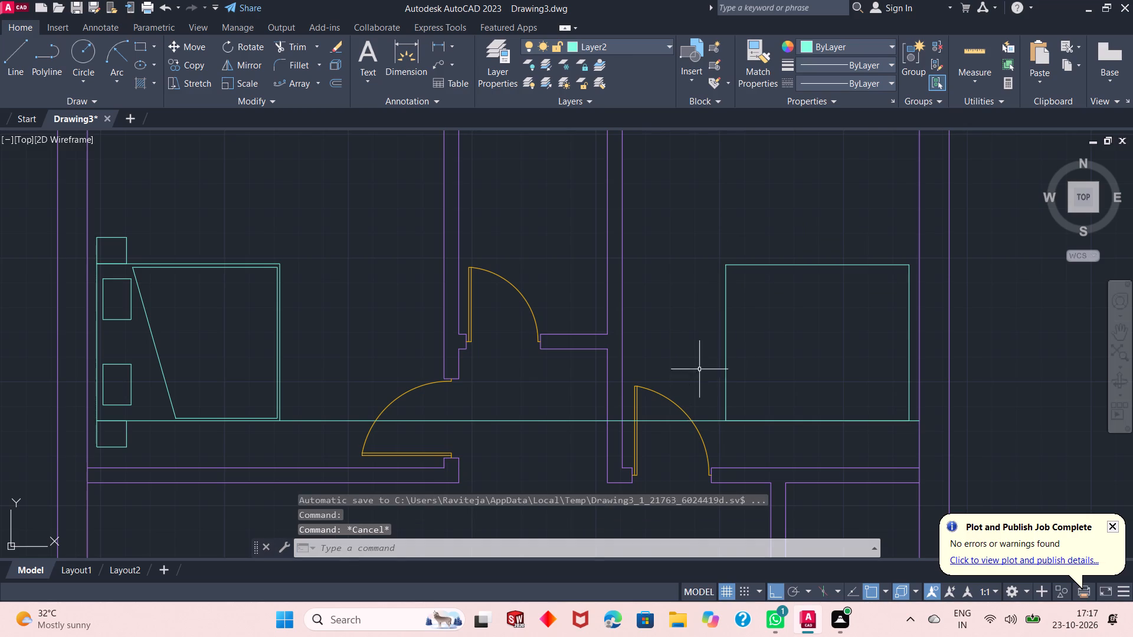
Erase the horizontal guide line running between the two beds.
left_click(701, 420)
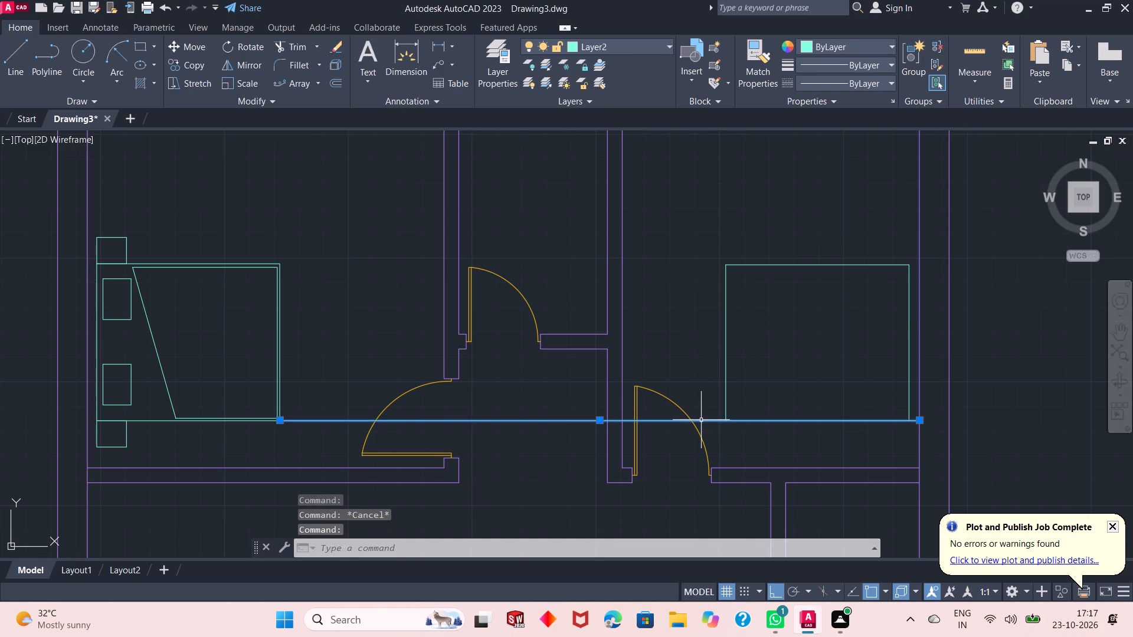
right_click(688, 235)
left_click(714, 314)
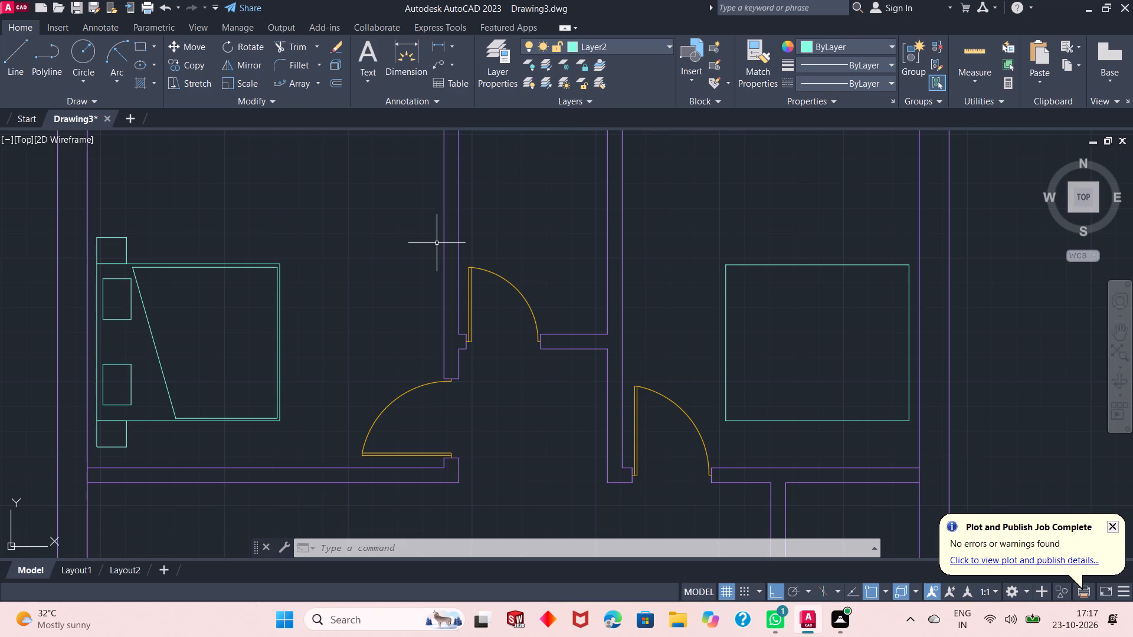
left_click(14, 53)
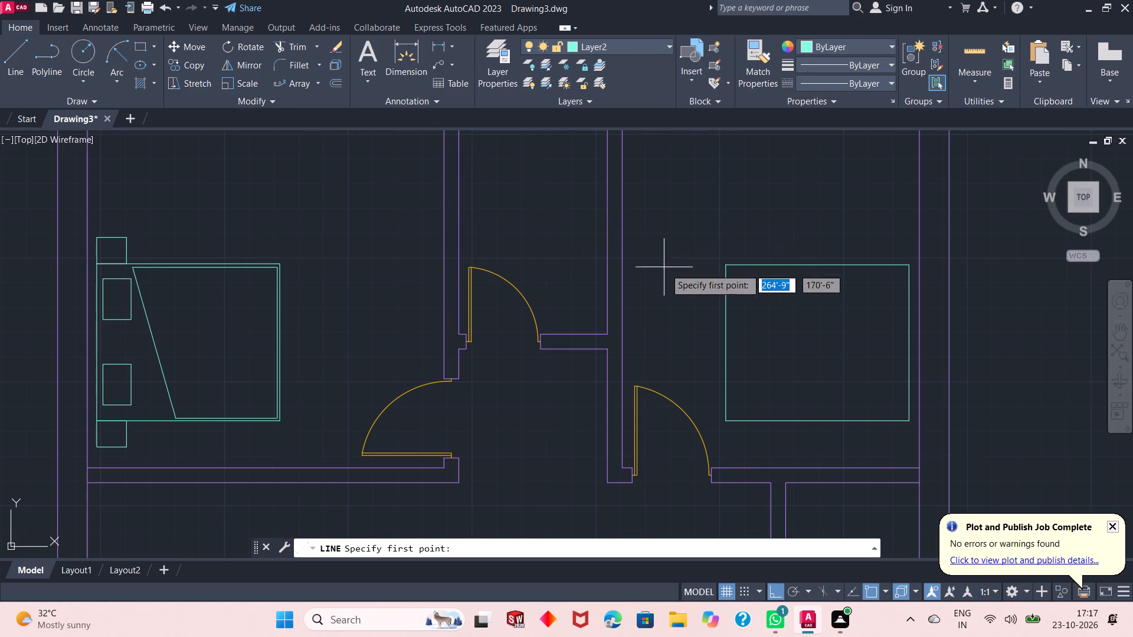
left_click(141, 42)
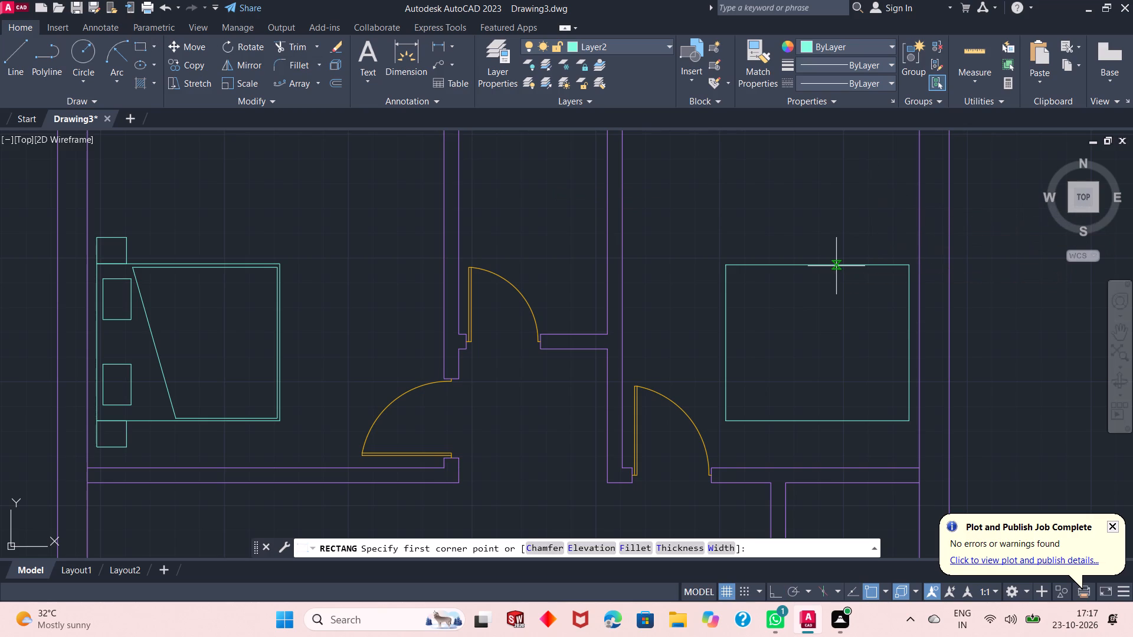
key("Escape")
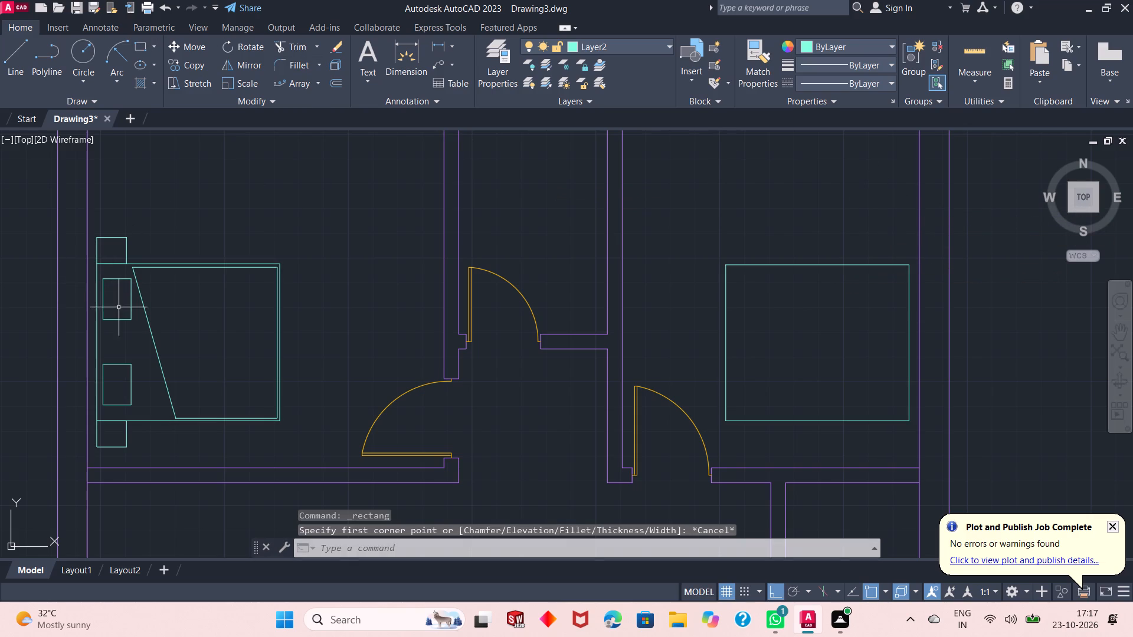
Copy the left bed's two pillow rectangles 26'-0" horizontally onto the right bed, at its end beside the exterior wall.
left_click(119, 318)
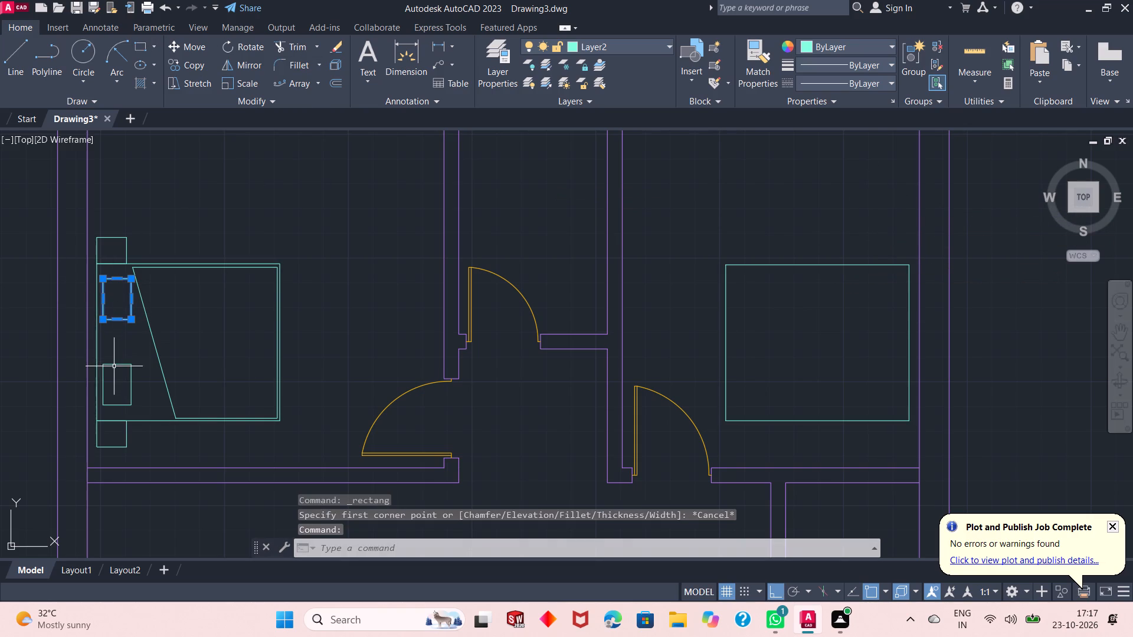
left_click(114, 366)
left_click(189, 70)
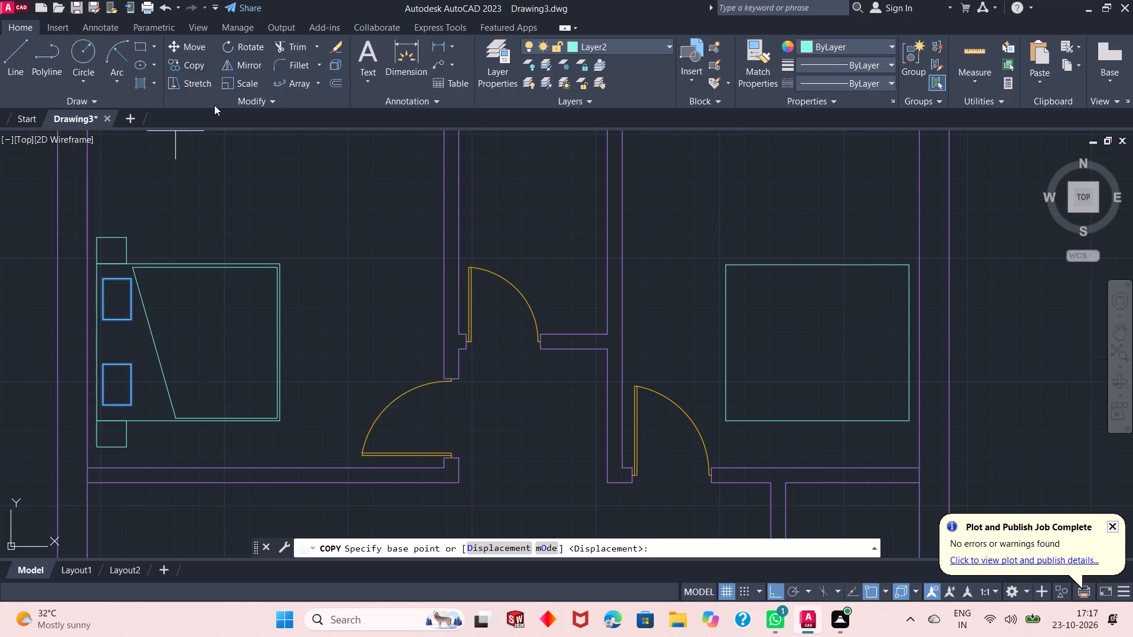
left_click(130, 321)
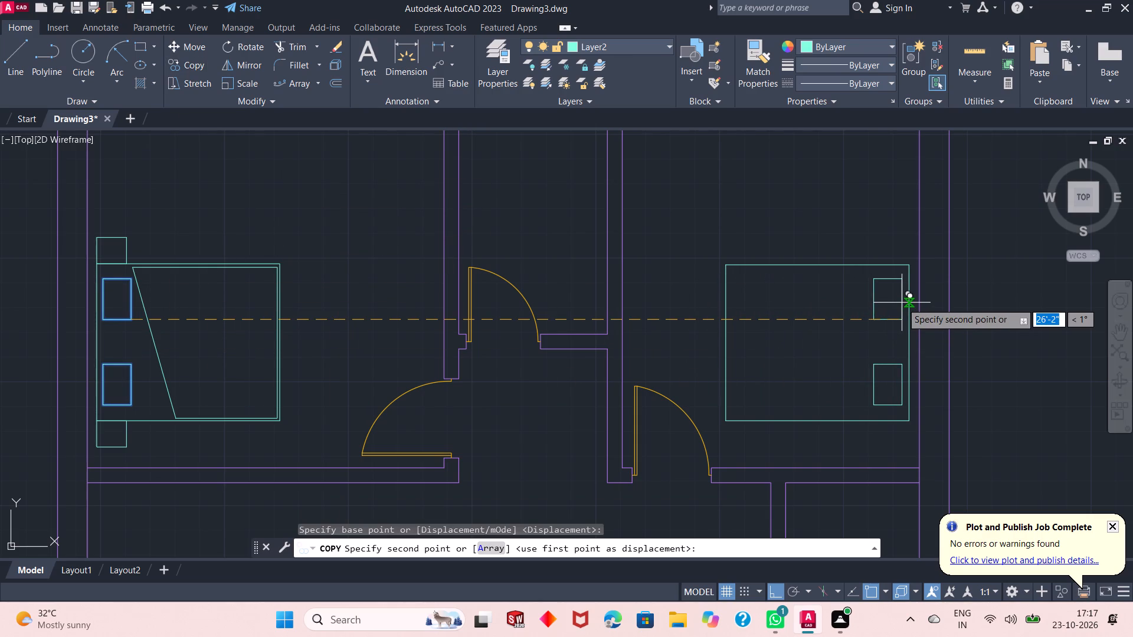
scroll(901, 303, "up", 1)
scroll(901, 303, "down", 1)
scroll(901, 303, "up", 1)
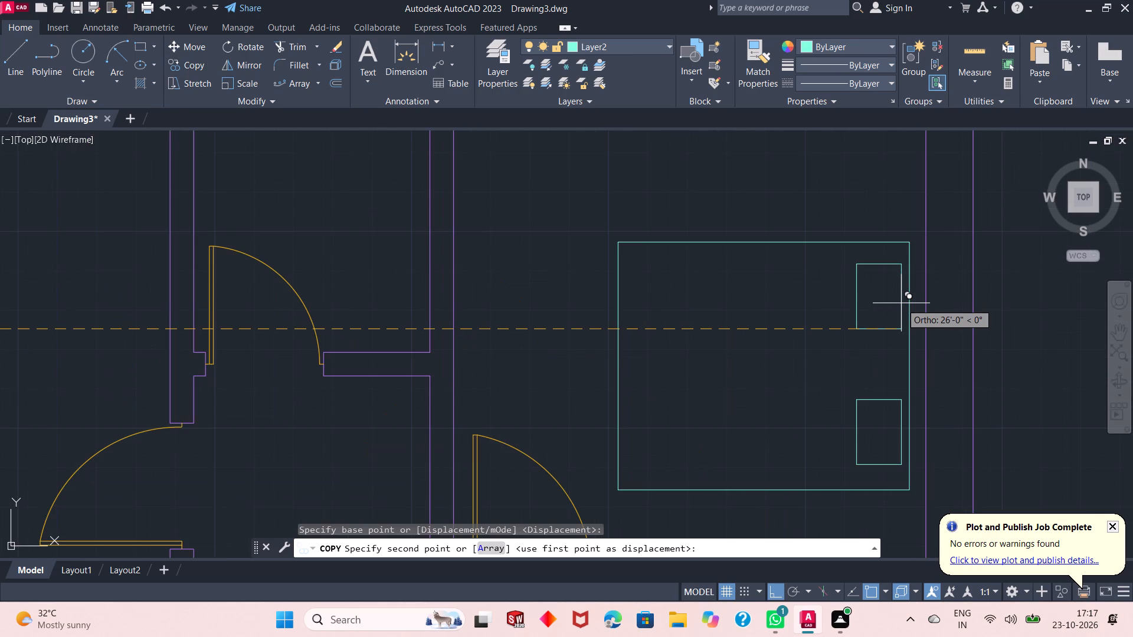
left_click(901, 303)
right_click(1042, 295)
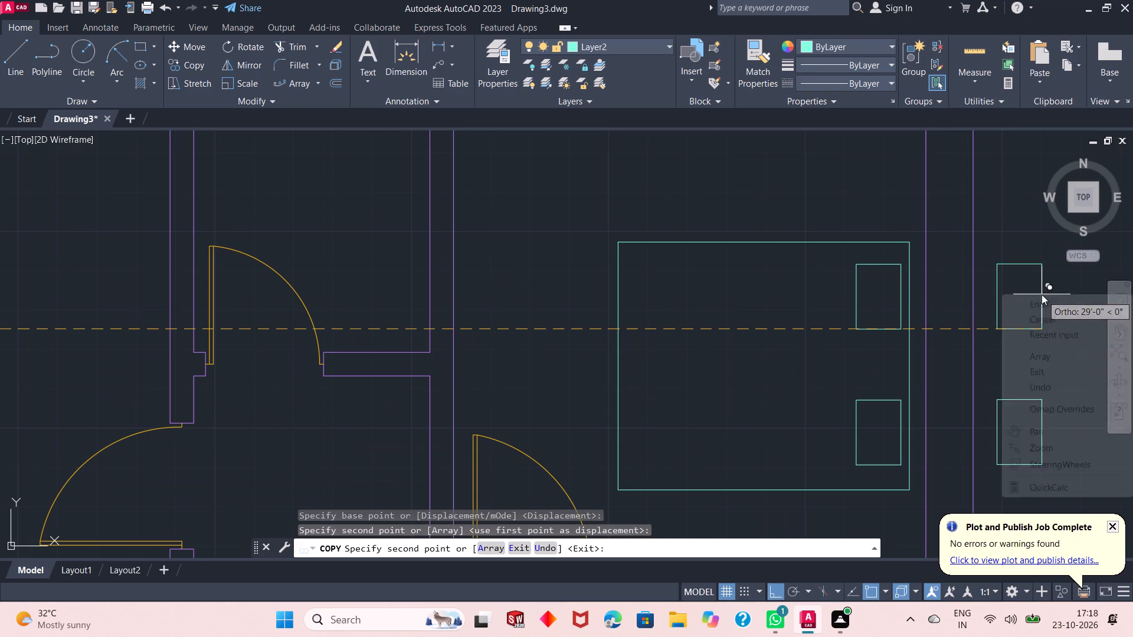
left_click(1038, 308)
From the midpoint of the right bed's lower edge, draw blanket lines 1" up, 3'5" left and 5'1" up.
scroll(716, 277, "down", 2)
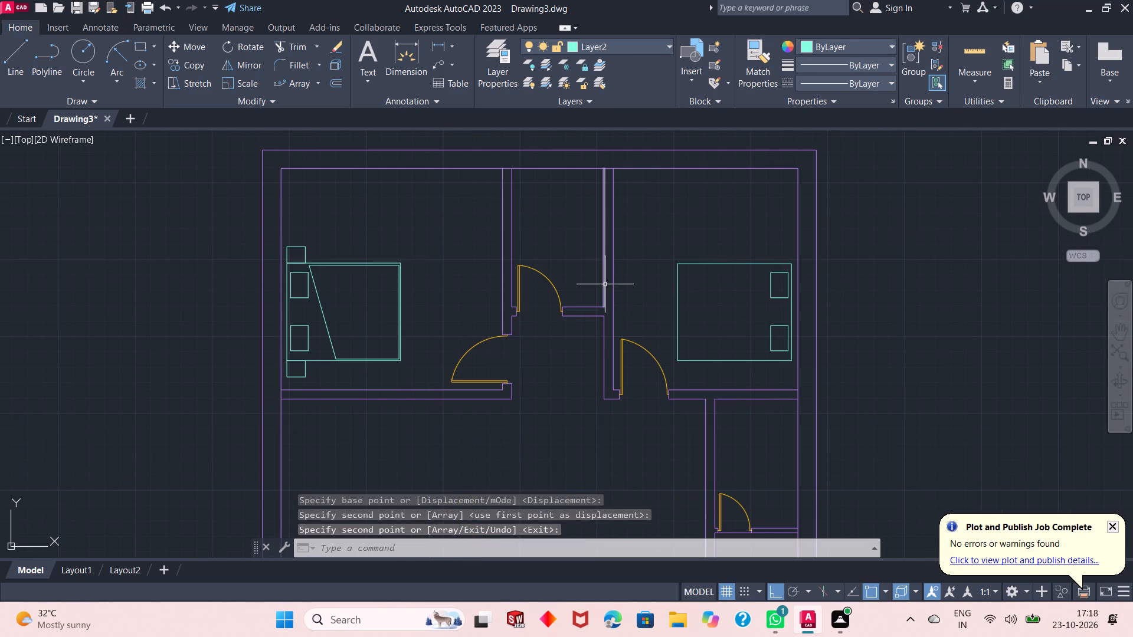
scroll(715, 292, "up", 1)
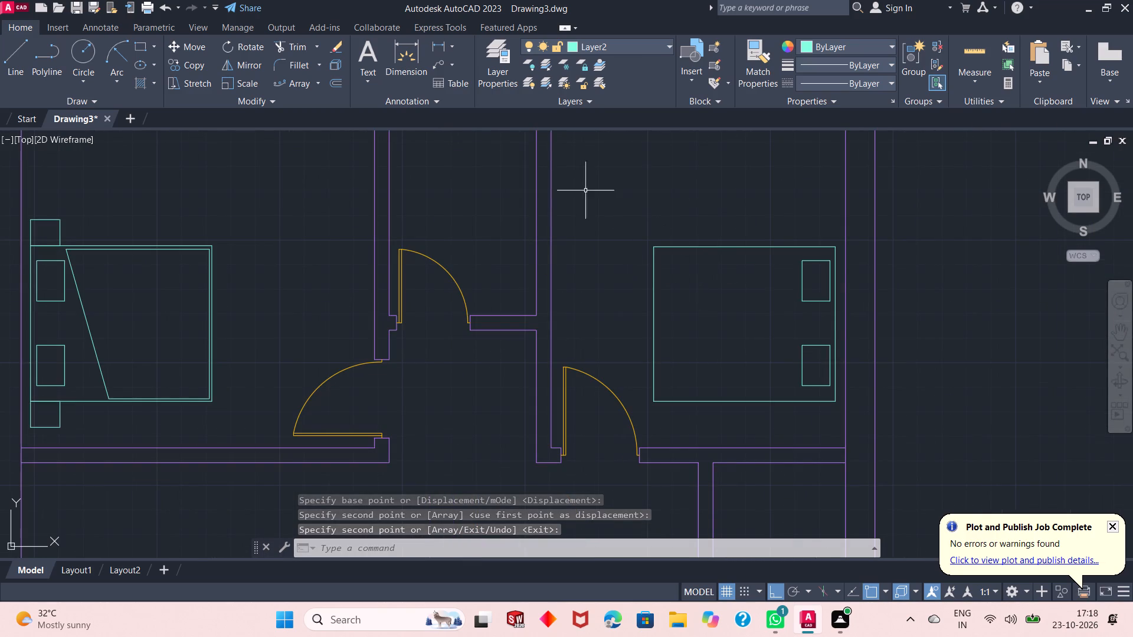
left_click(17, 51)
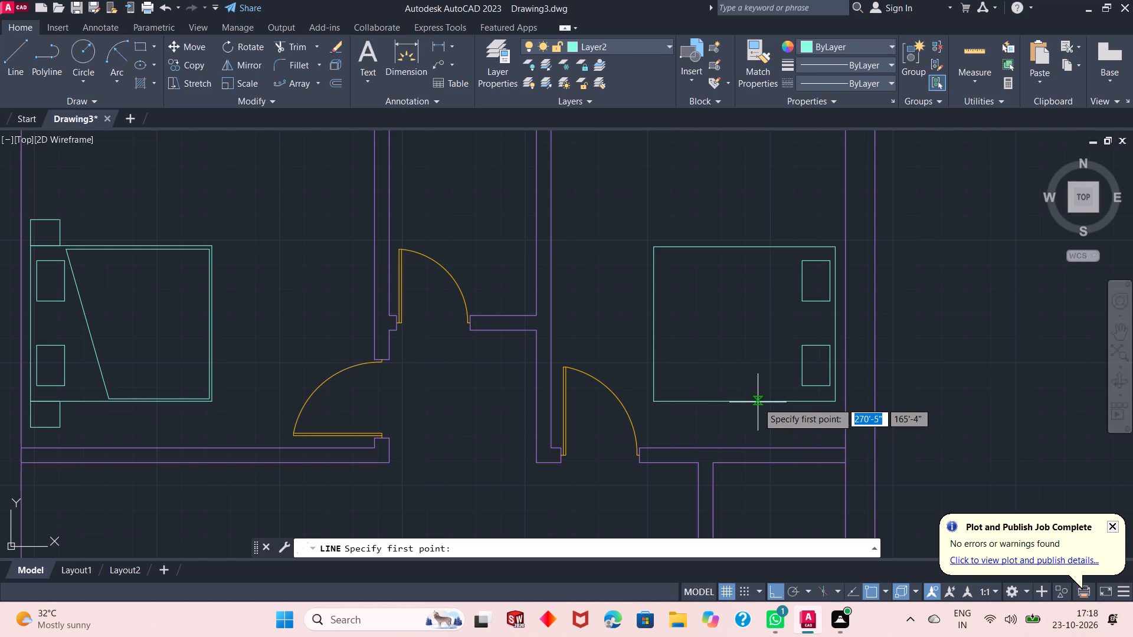
left_click(758, 402)
type("1\"")
key("Return")
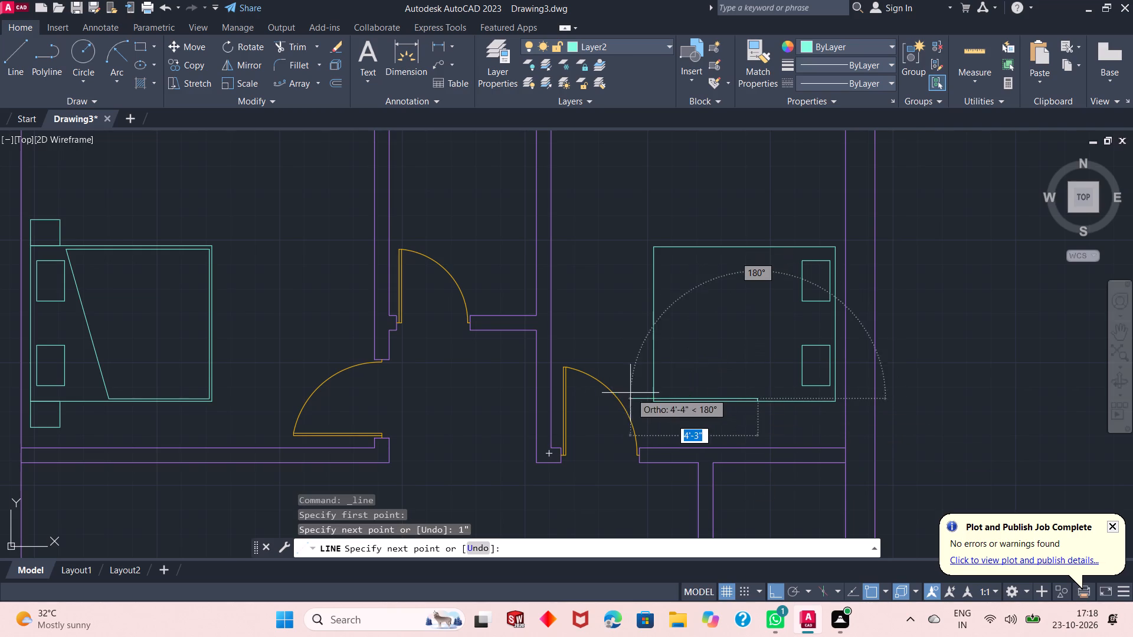
scroll(654, 396, "up", 2)
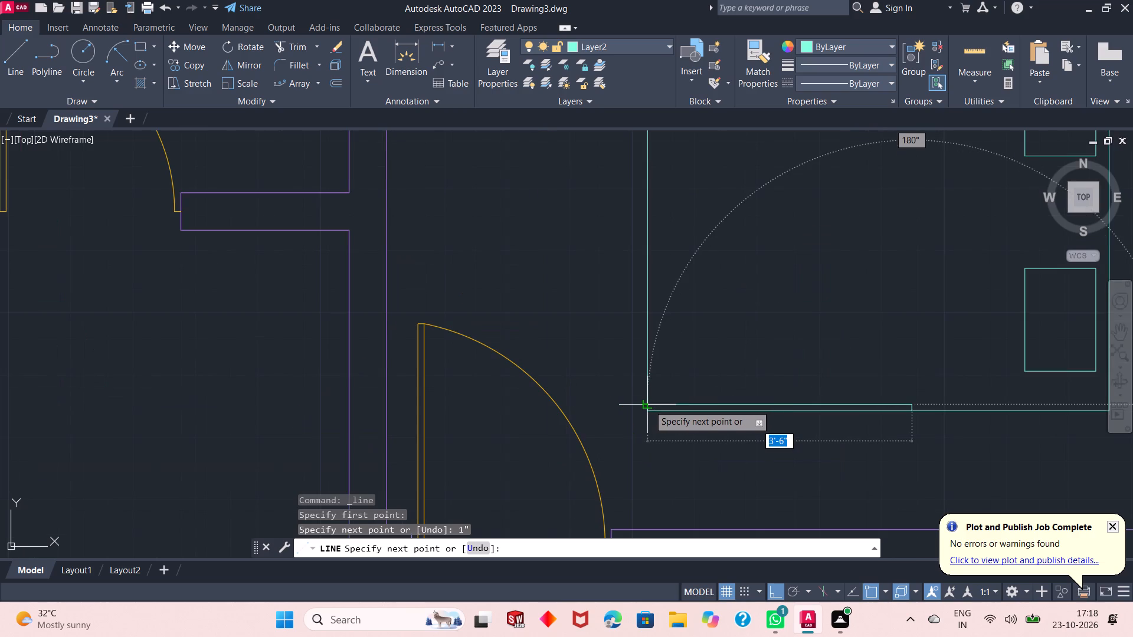
type("3'5\"")
key("Return")
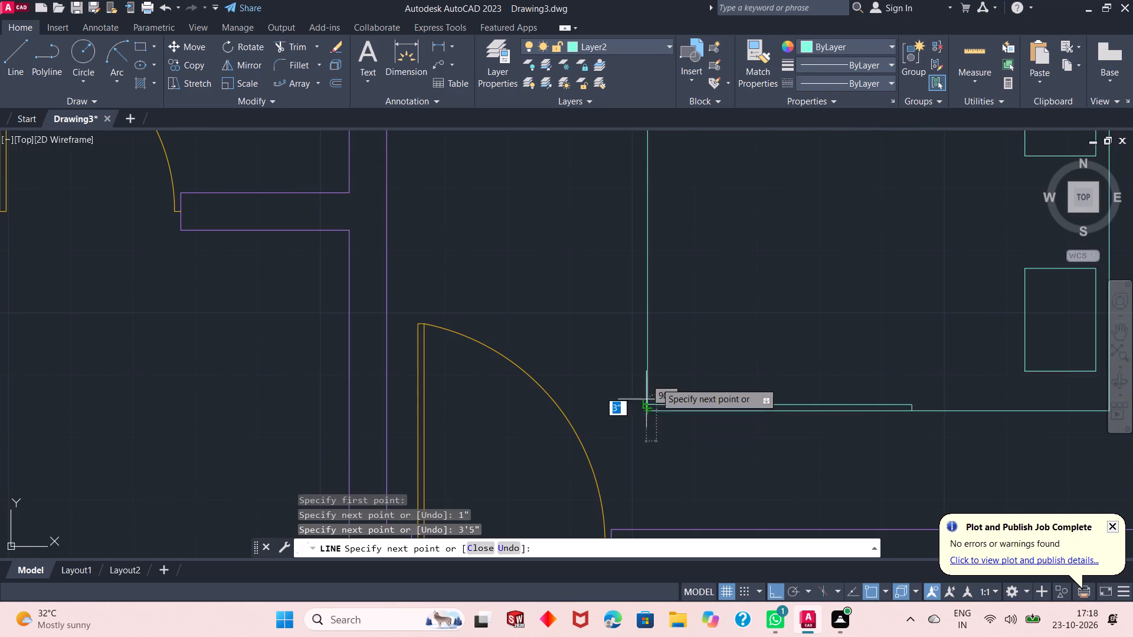
scroll(706, 326, "down", 1)
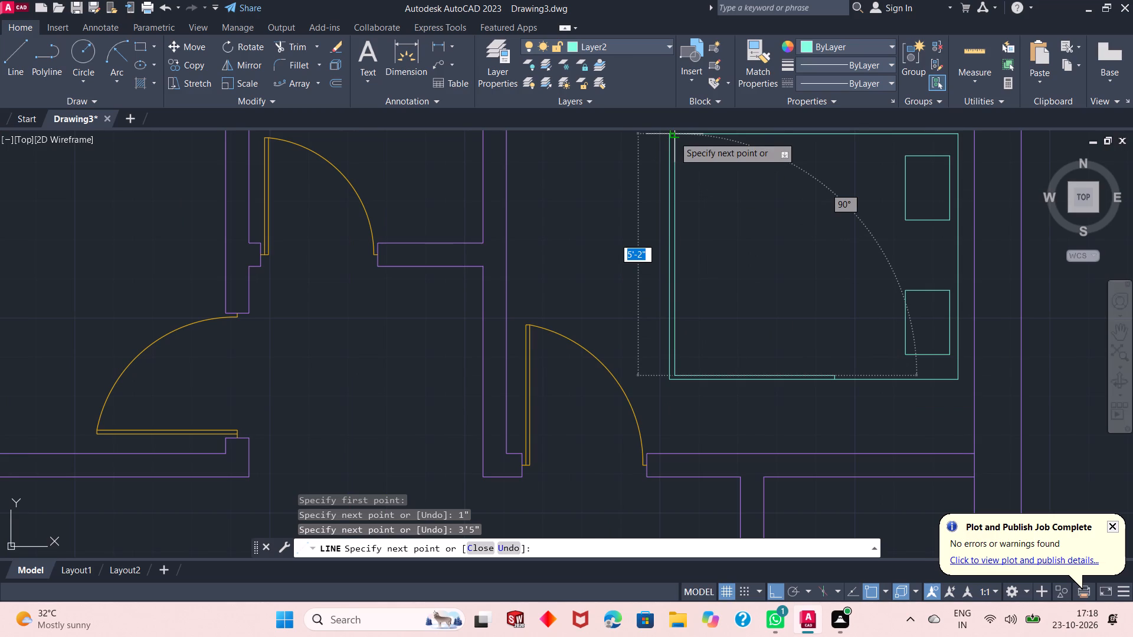
type("5'1\"")
key("Return")
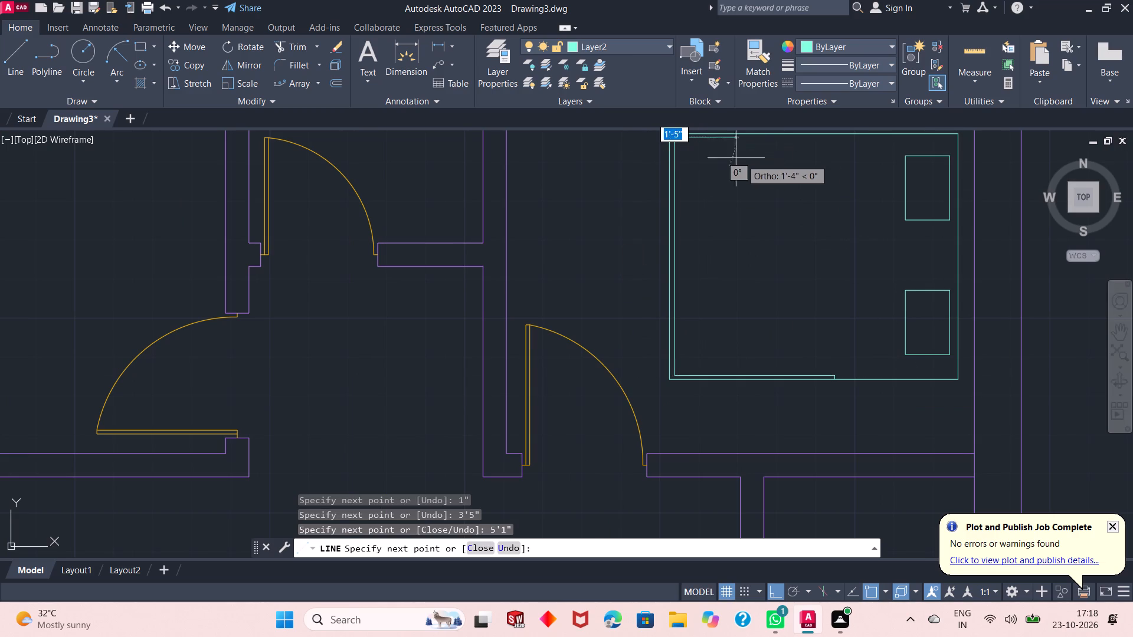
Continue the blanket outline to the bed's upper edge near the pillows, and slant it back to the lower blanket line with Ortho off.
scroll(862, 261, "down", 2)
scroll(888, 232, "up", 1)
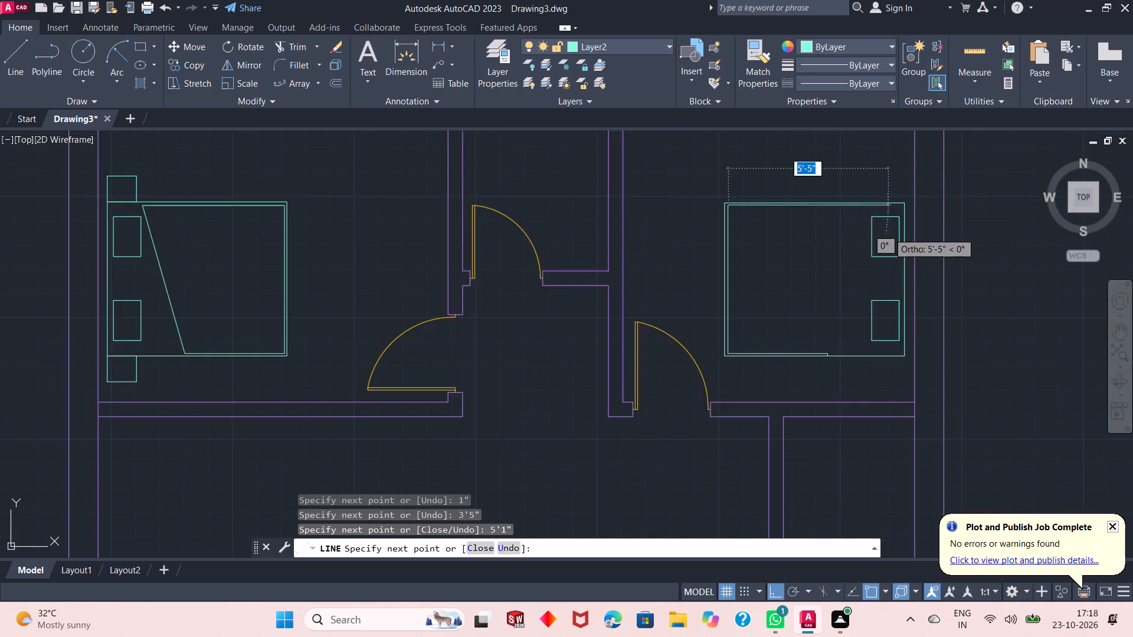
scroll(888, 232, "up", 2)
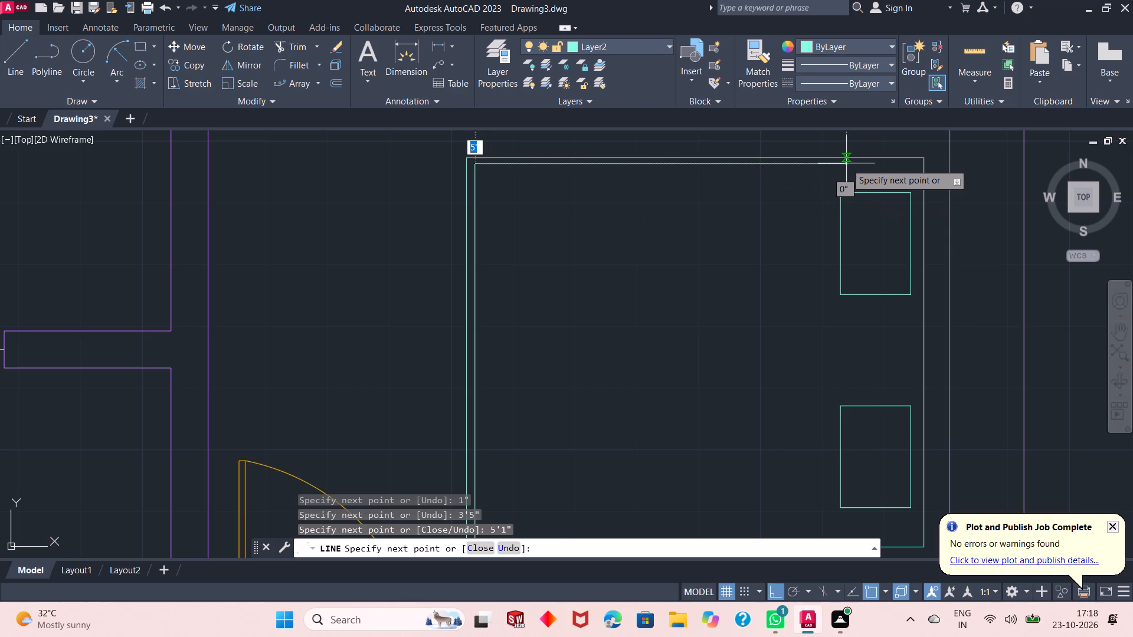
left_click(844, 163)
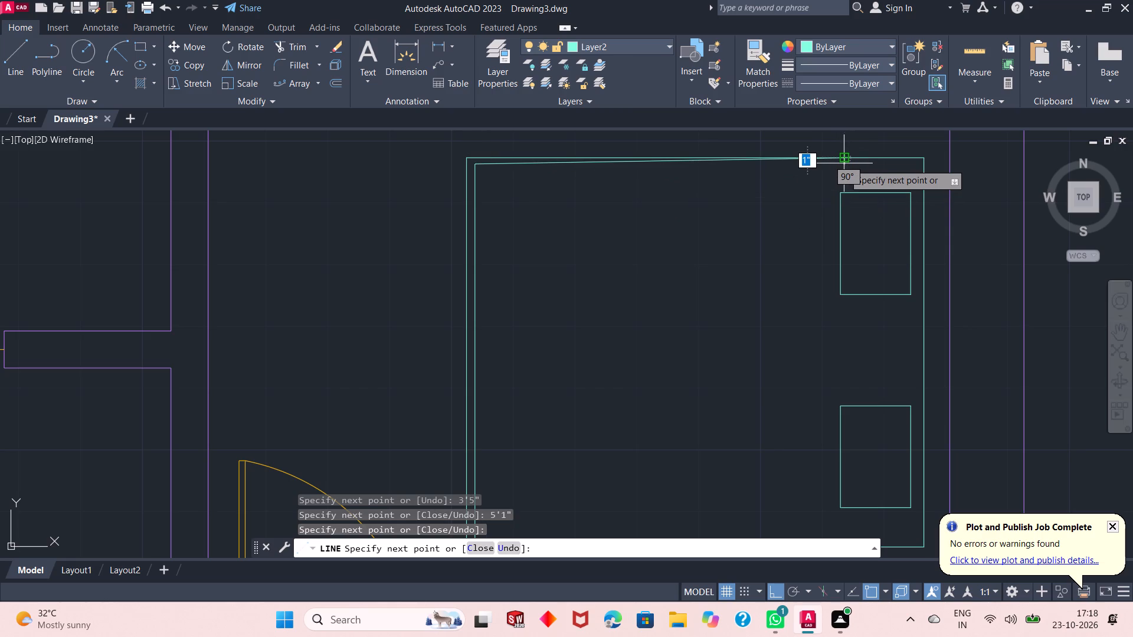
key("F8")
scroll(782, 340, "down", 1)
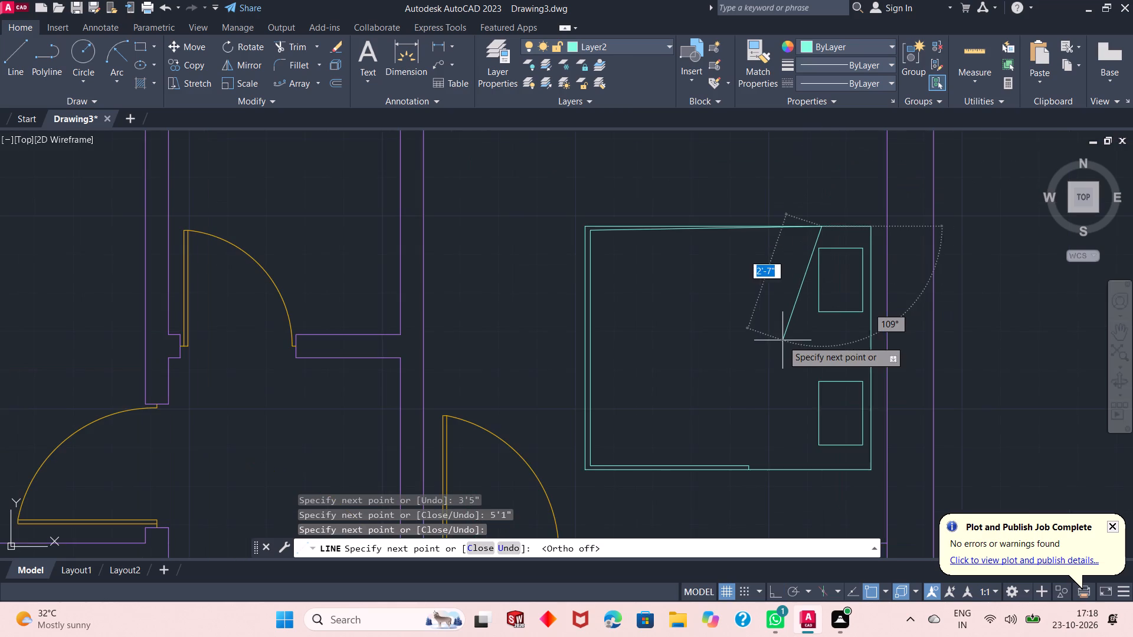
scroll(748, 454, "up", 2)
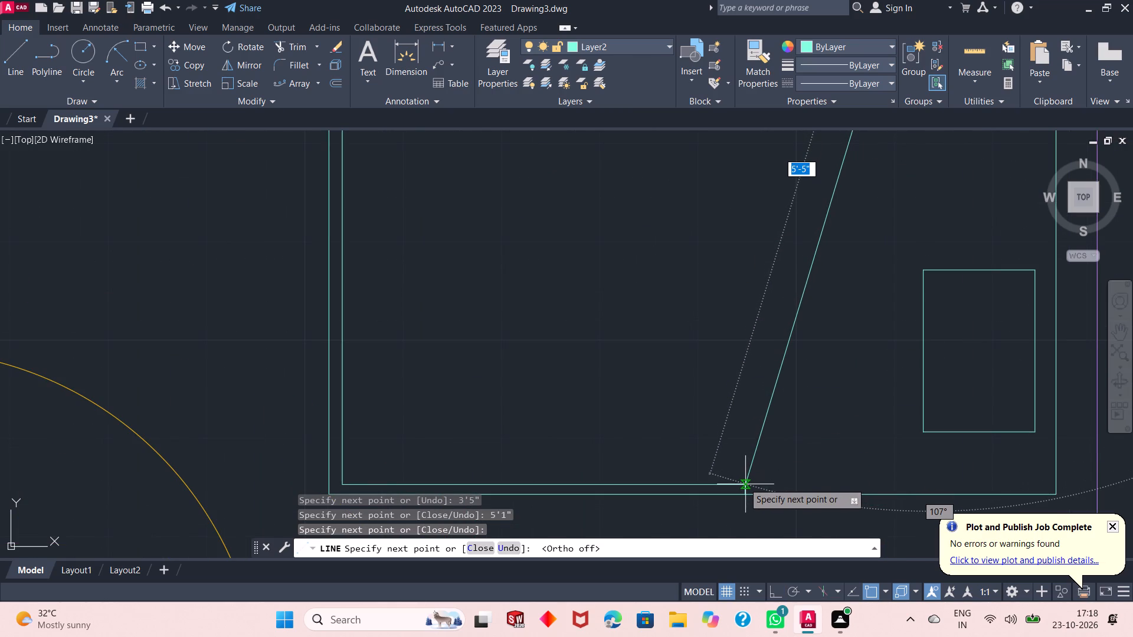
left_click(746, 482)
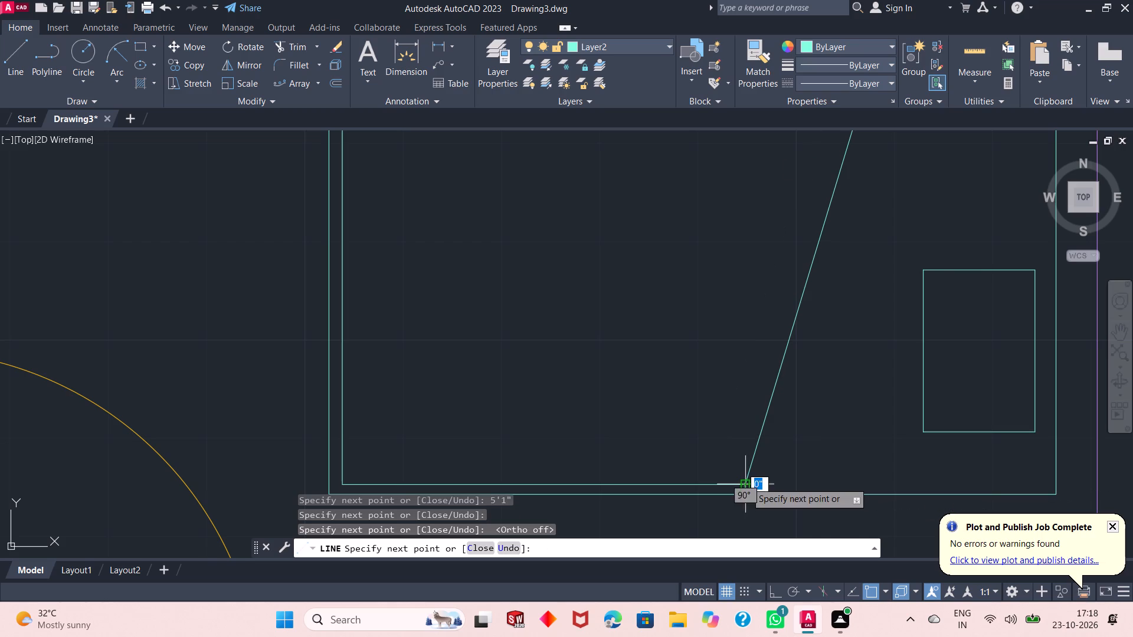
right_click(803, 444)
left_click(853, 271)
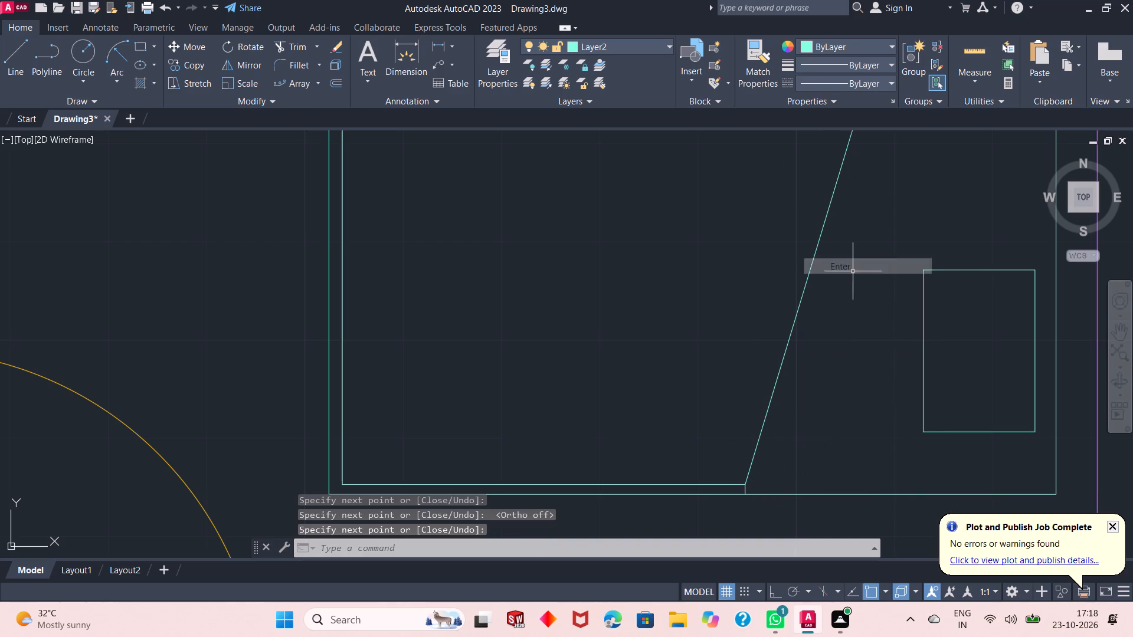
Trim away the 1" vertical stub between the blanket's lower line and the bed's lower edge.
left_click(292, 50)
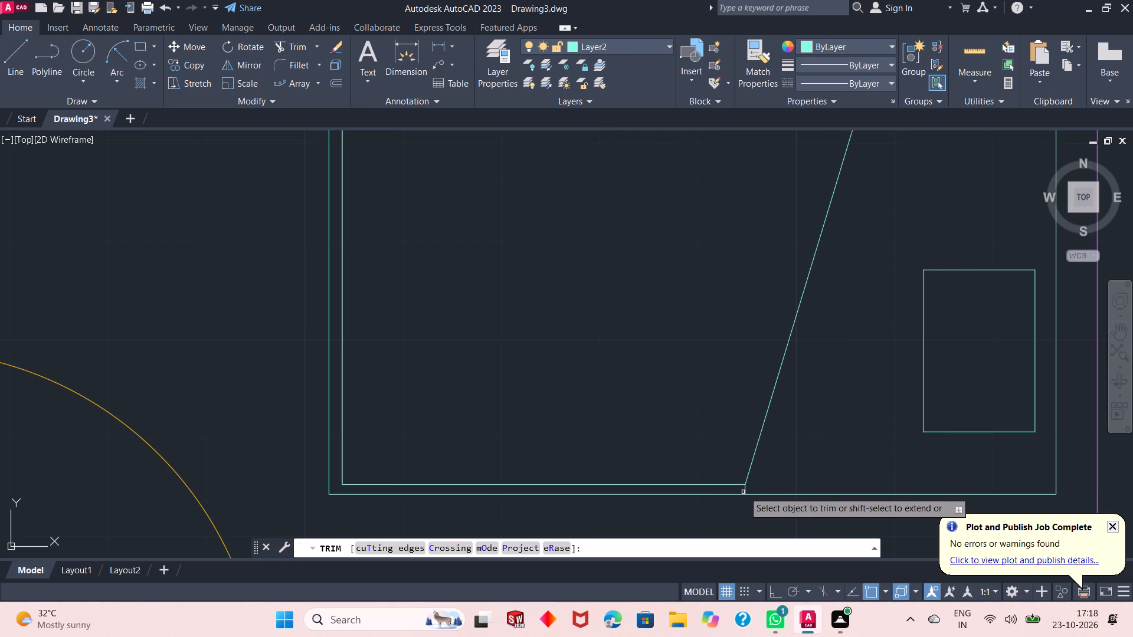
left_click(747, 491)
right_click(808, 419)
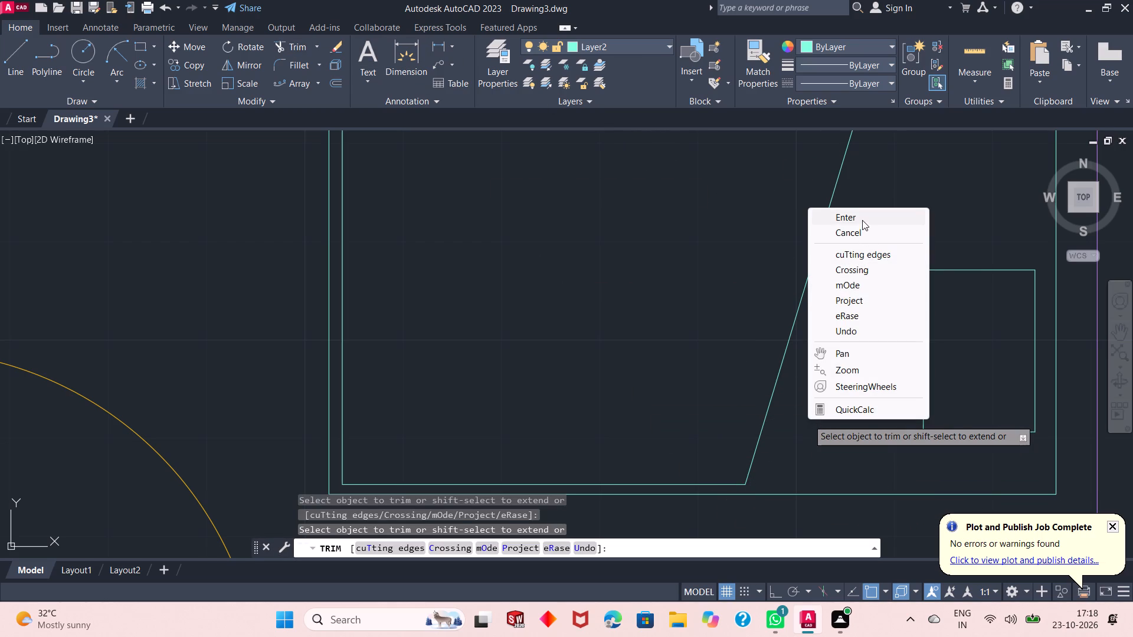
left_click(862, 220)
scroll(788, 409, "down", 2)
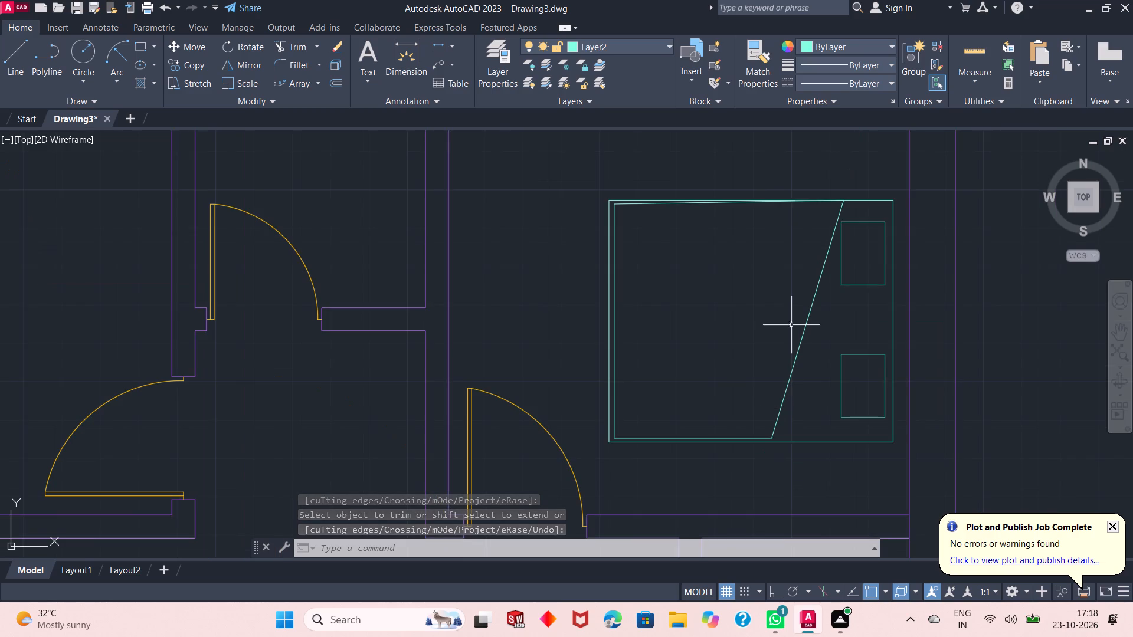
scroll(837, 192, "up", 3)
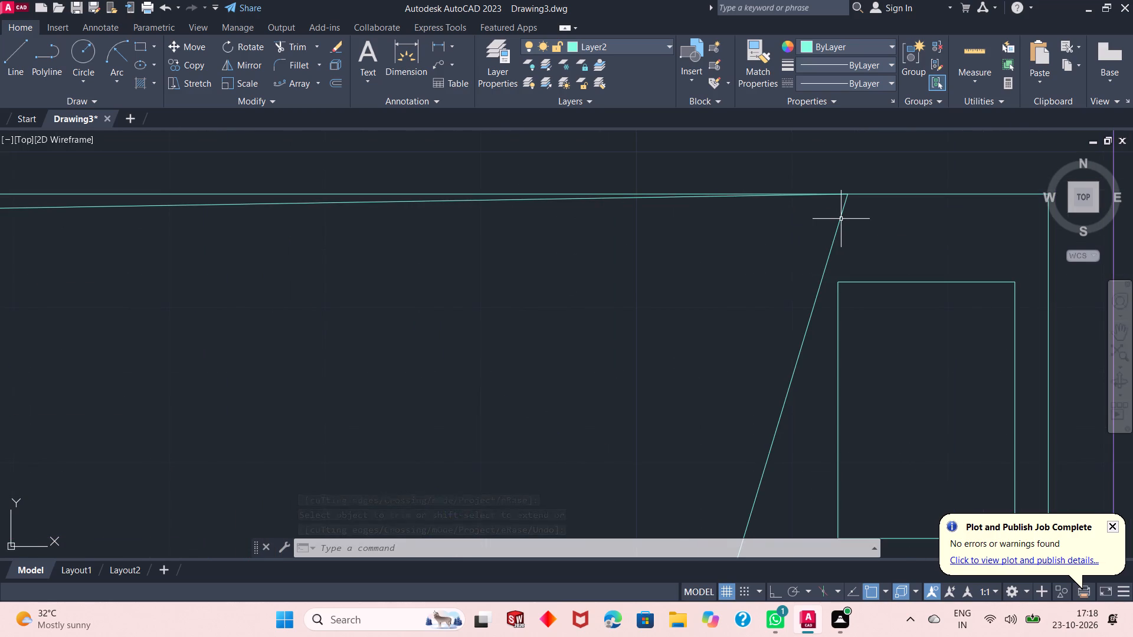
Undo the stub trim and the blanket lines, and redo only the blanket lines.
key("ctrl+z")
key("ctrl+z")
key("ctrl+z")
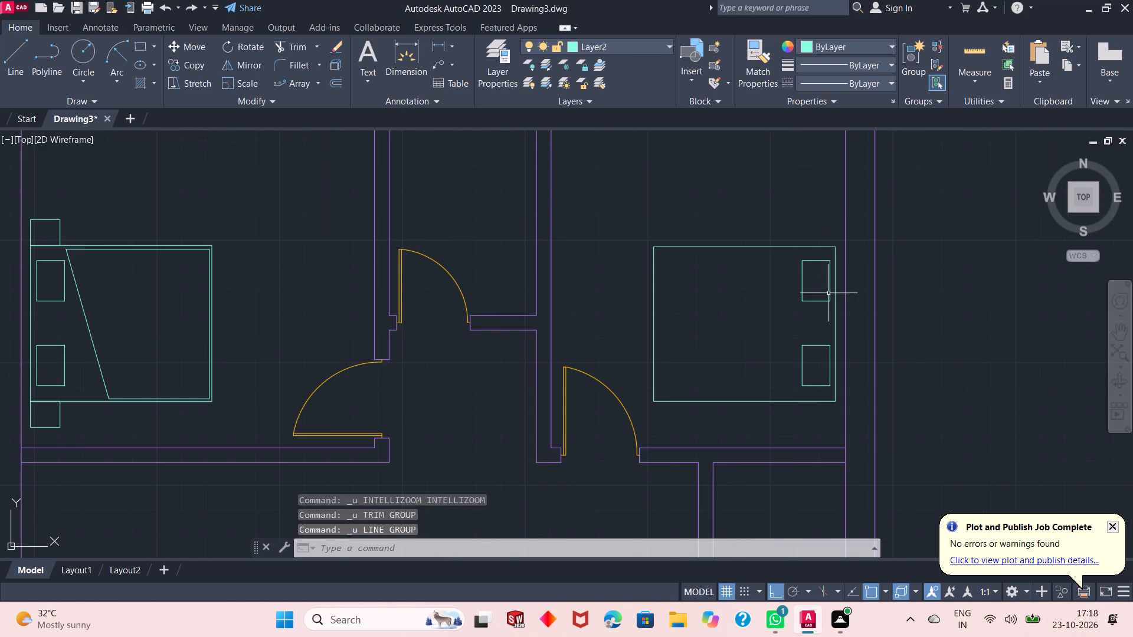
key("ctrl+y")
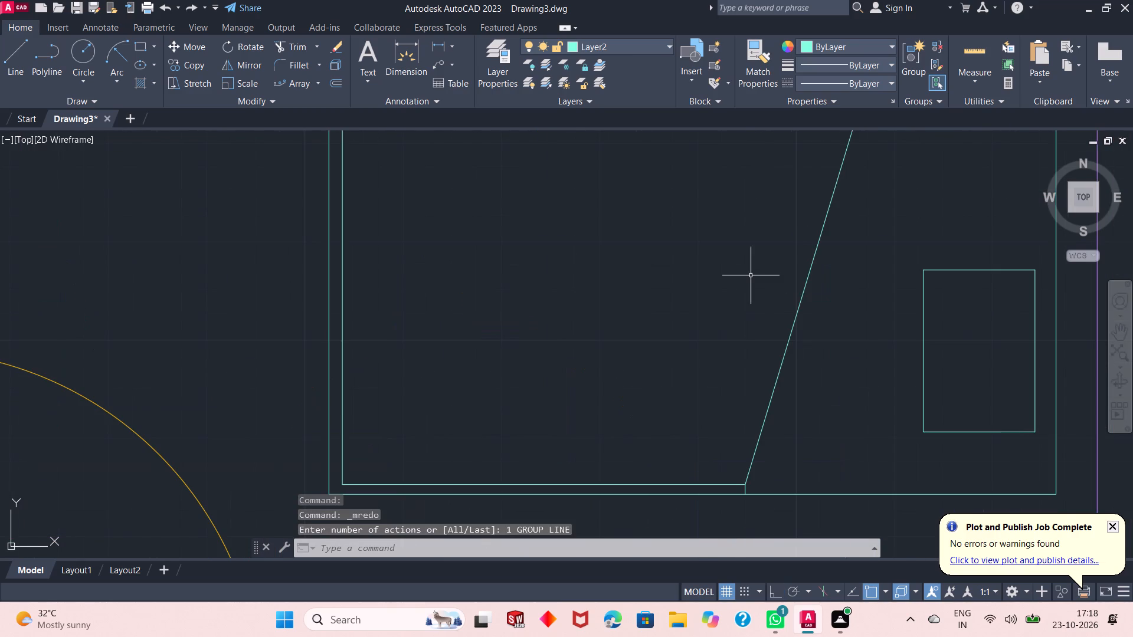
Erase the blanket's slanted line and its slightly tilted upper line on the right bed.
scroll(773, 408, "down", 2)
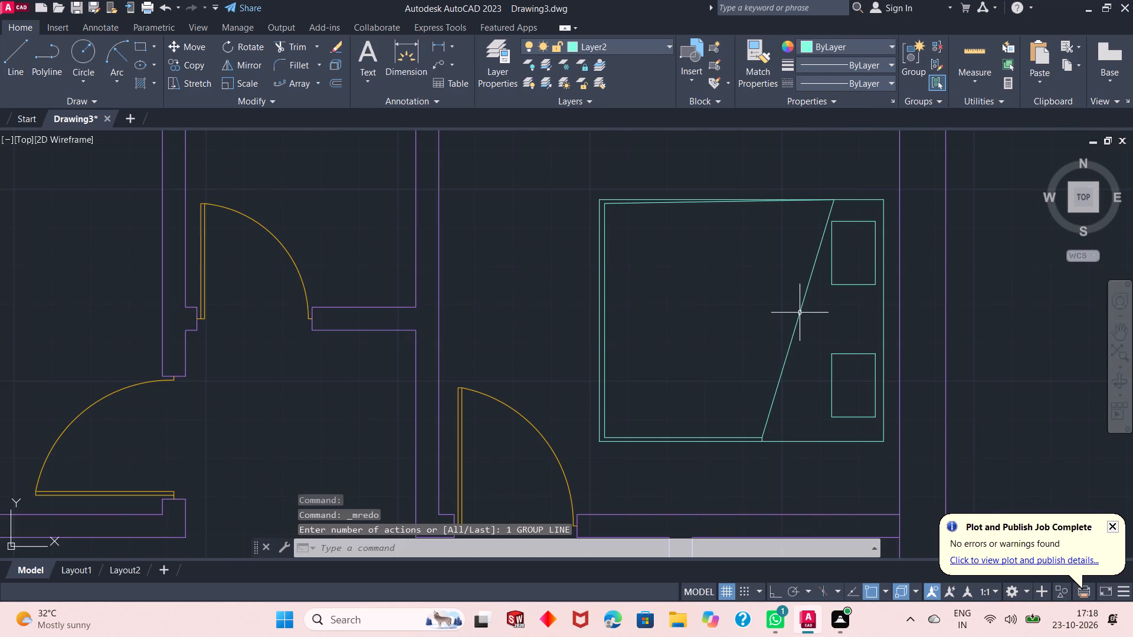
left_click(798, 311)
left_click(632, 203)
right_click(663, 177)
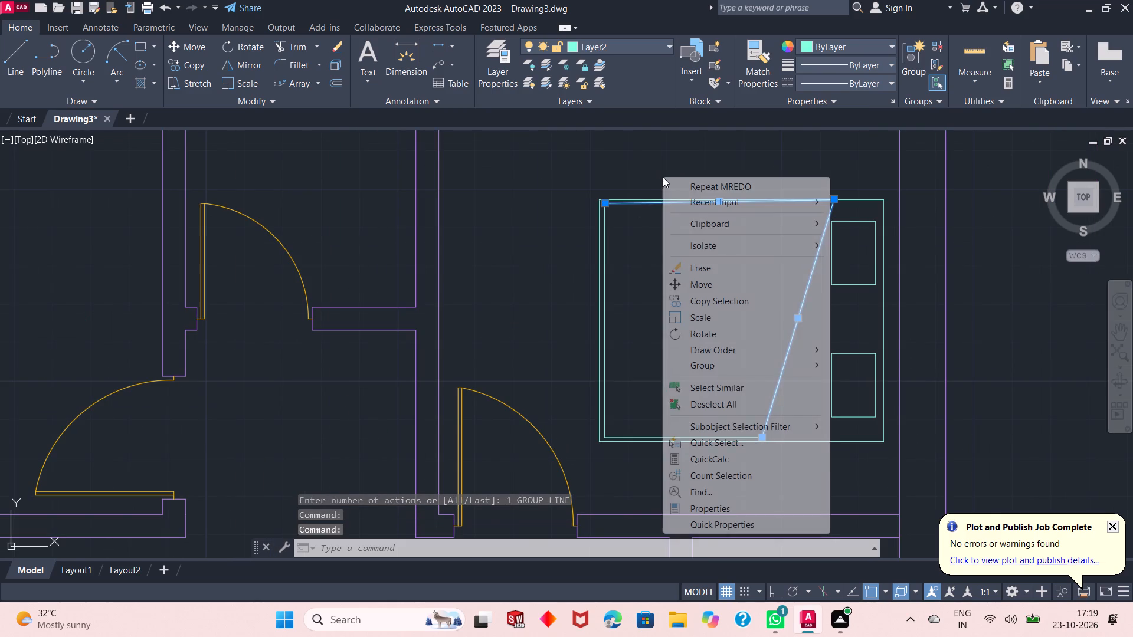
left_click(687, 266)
Draw the right bed's blanket upper line horizontally about 4'-10" with Ortho on, and slant it to the lower blanket line's end with Ortho off.
left_click(26, 58)
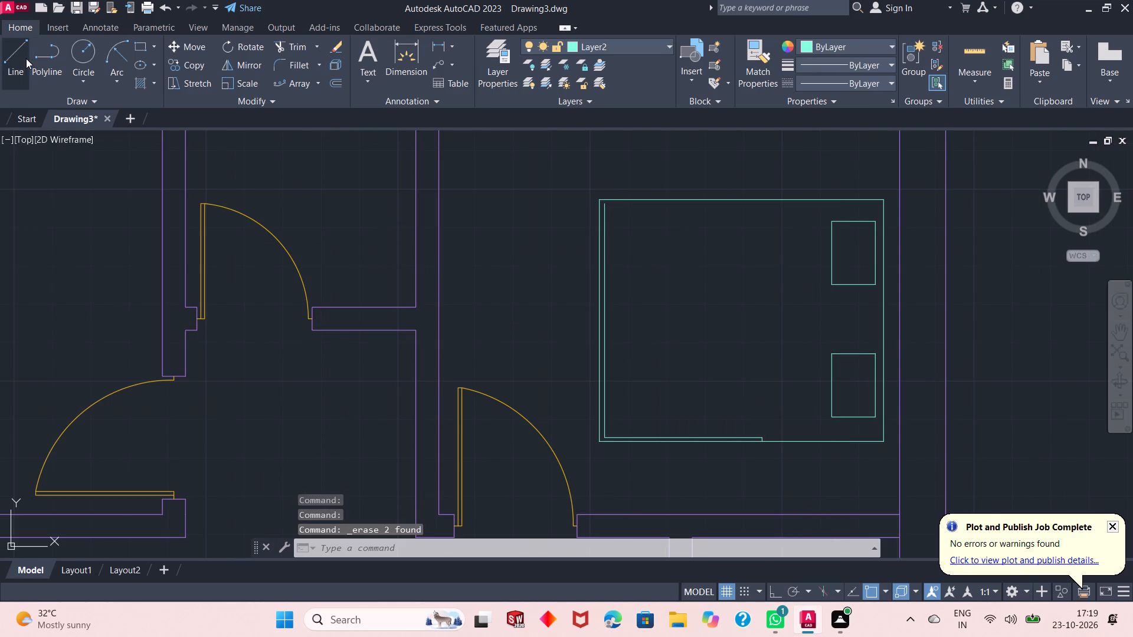
left_click(607, 208)
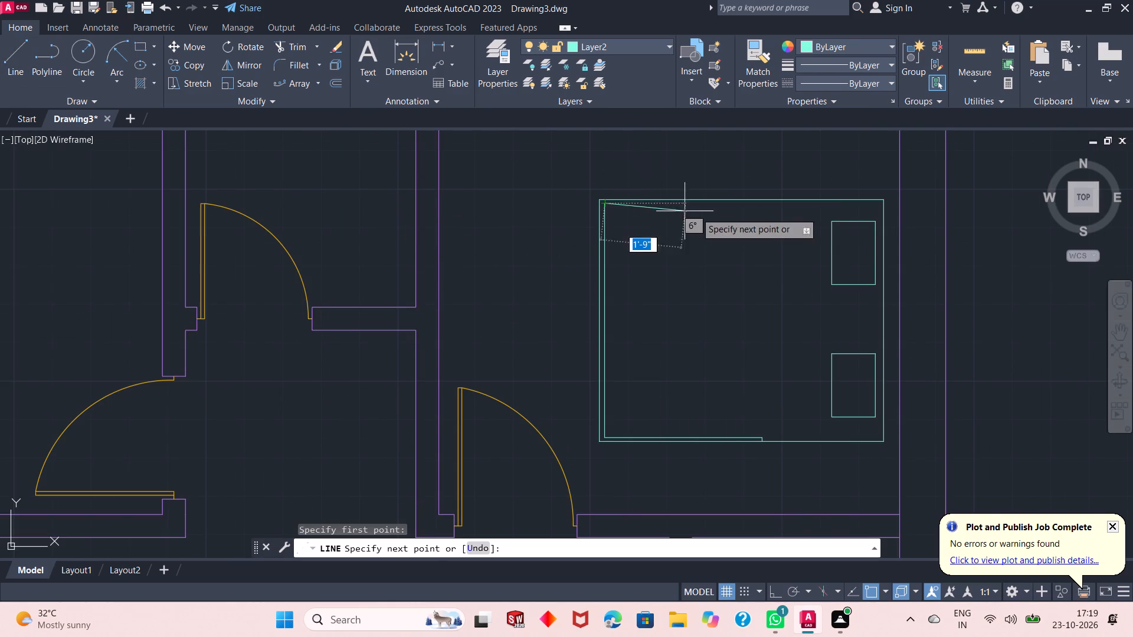
key("F8")
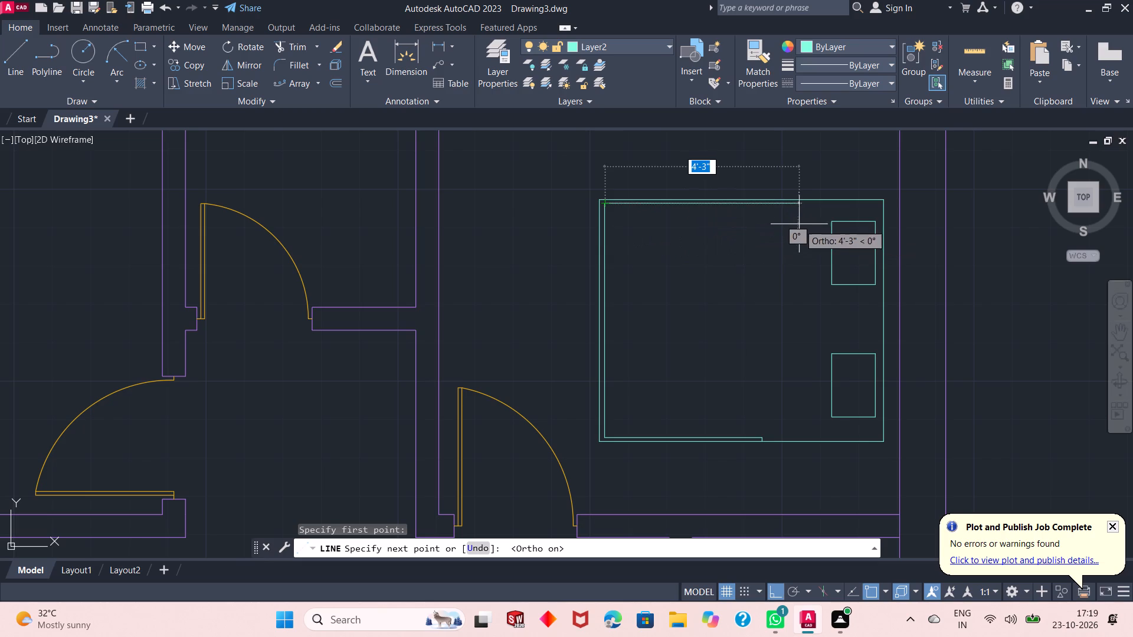
scroll(808, 221, "up", 1)
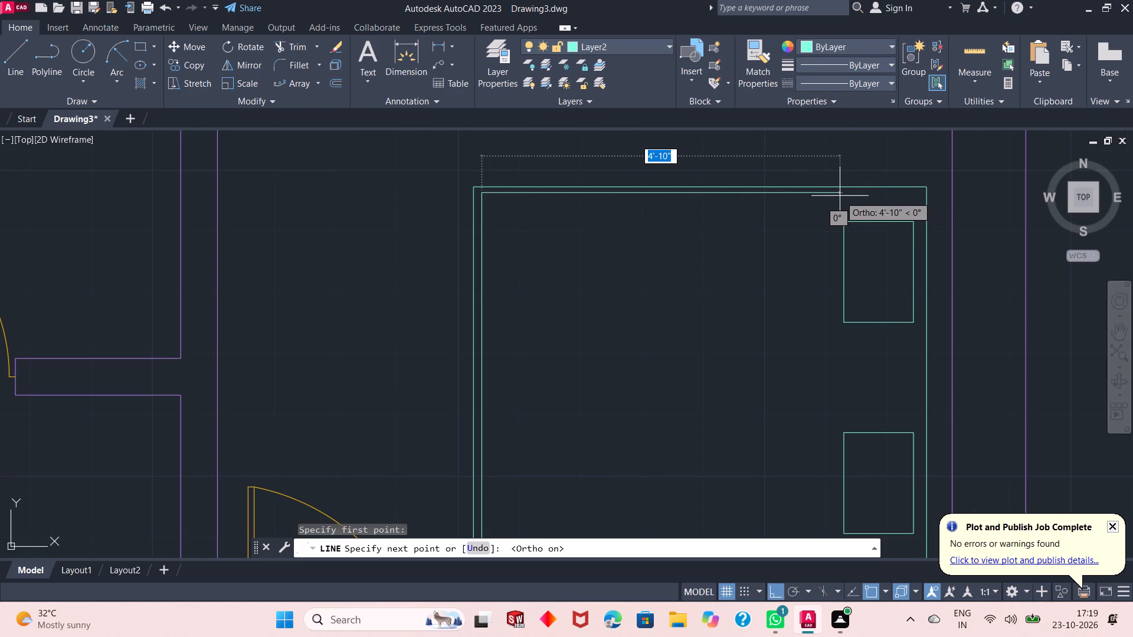
left_click(844, 196)
key("F8")
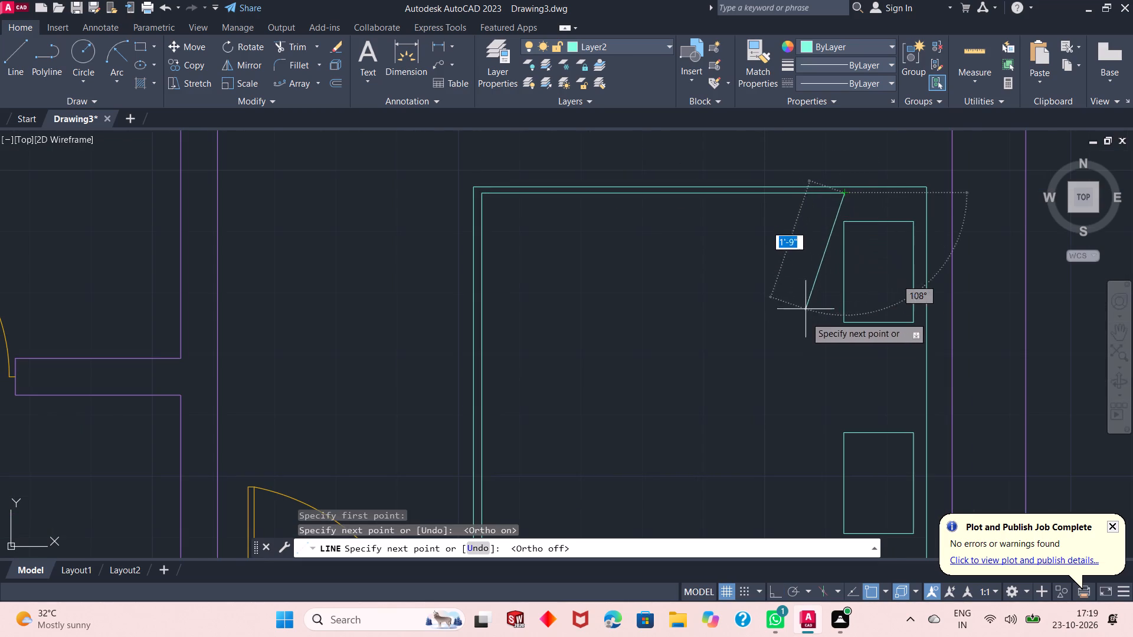
scroll(805, 376, "down", 2)
scroll(776, 449, "up", 2)
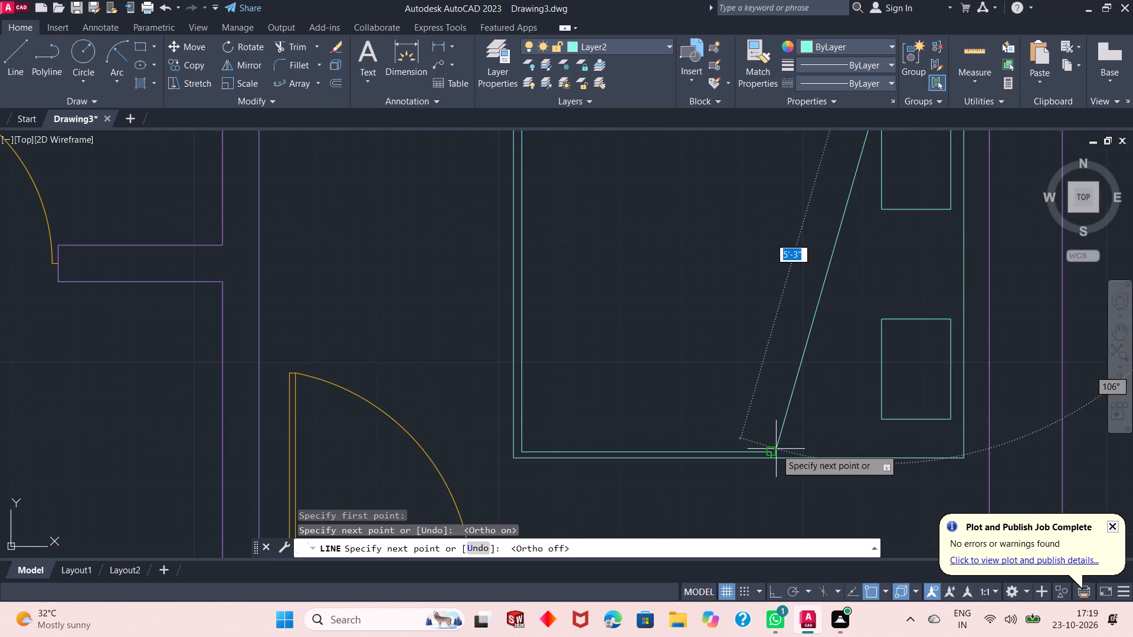
scroll(776, 449, "up", 3)
left_click(742, 461)
right_click(865, 370)
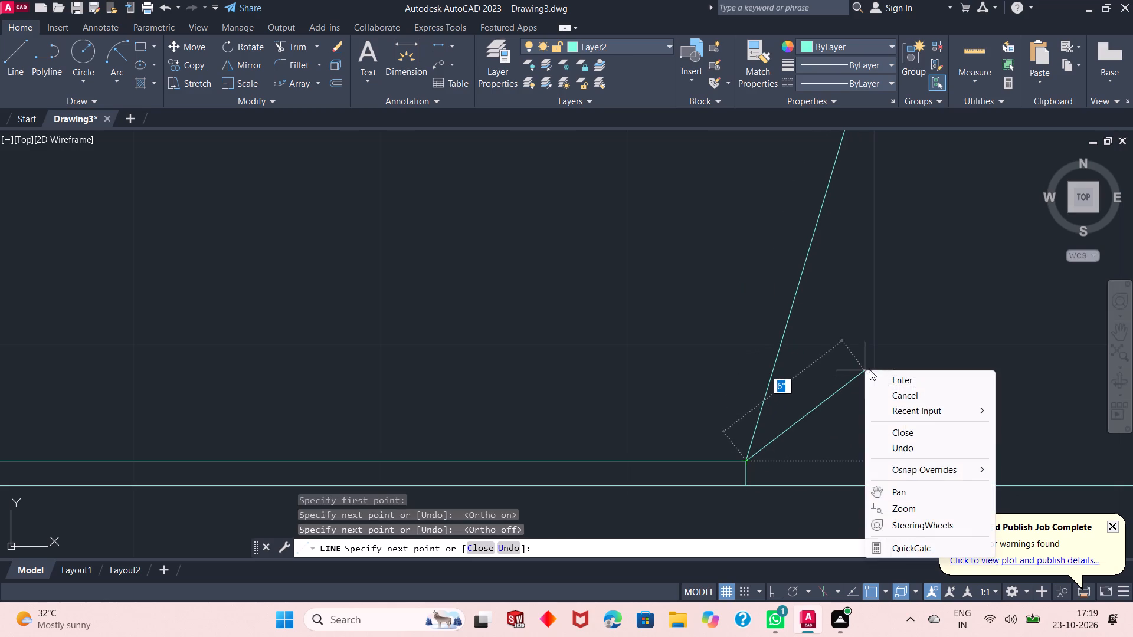
left_click(884, 383)
Trim the short vertical stub between the right blanket's lower line and the bed's lower edge.
left_click(279, 42)
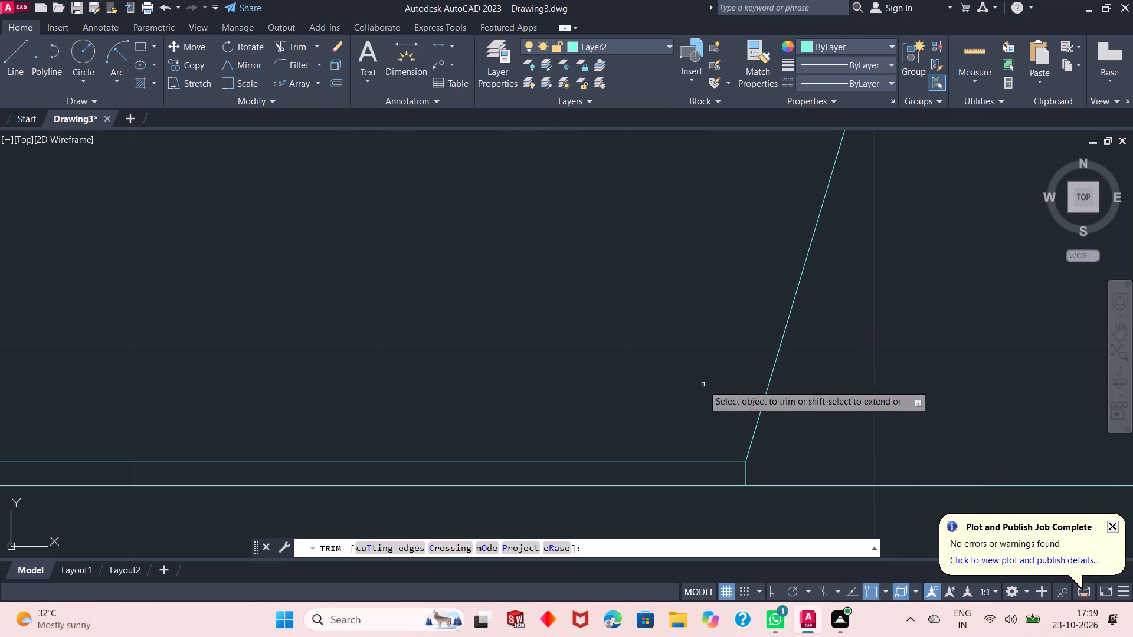
left_click_drag(733, 474, 789, 455)
right_click(828, 427)
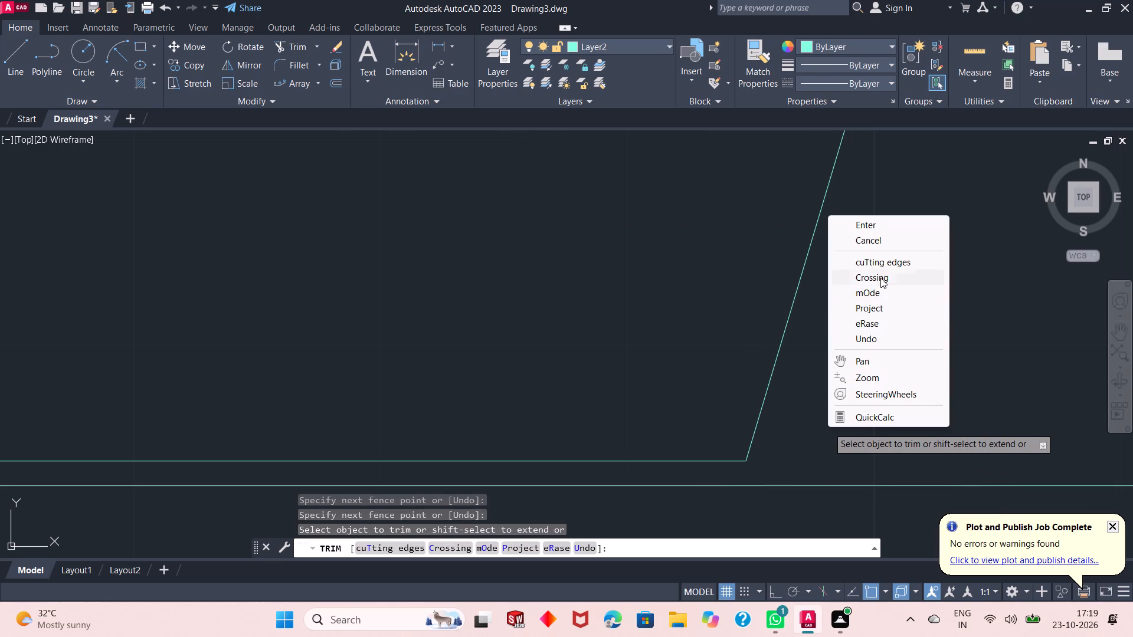
left_click(873, 228)
Copy the left bed's two bedside tables horizontally to the head end of the right bed with Ortho on.
scroll(673, 357, "down", 3)
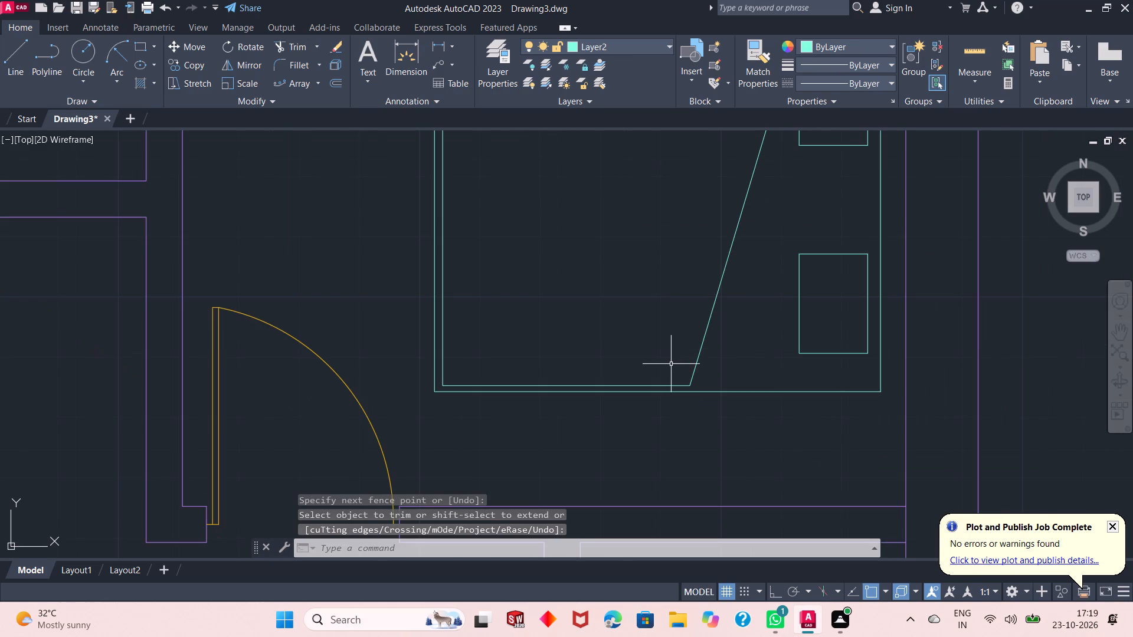
scroll(681, 436, "down", 2)
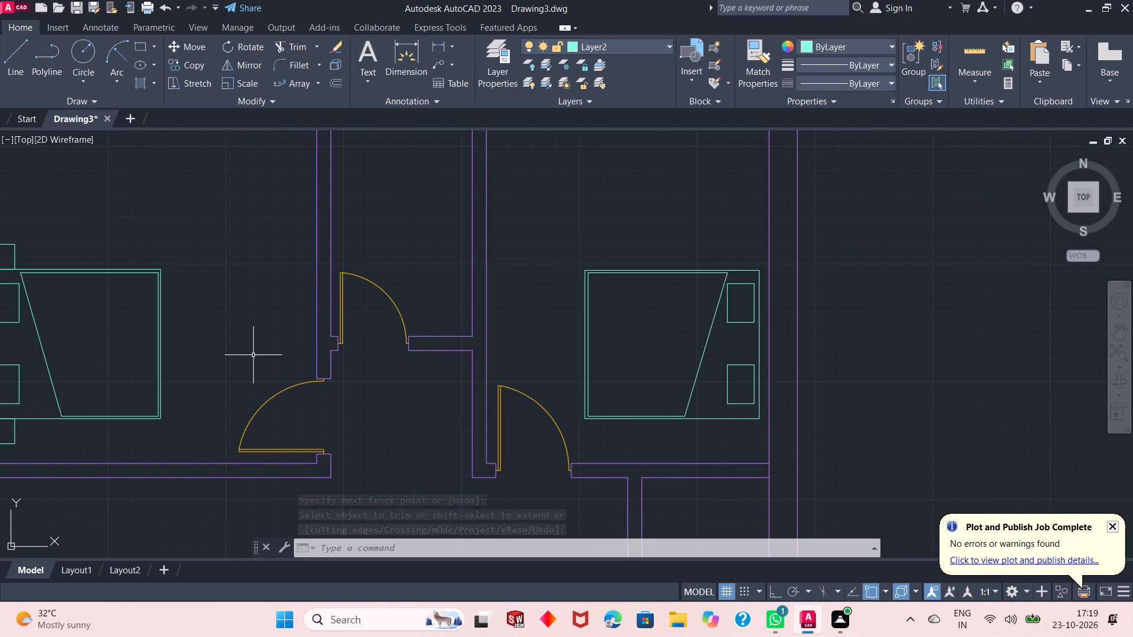
left_click(8, 439)
left_click(10, 441)
left_click(14, 442)
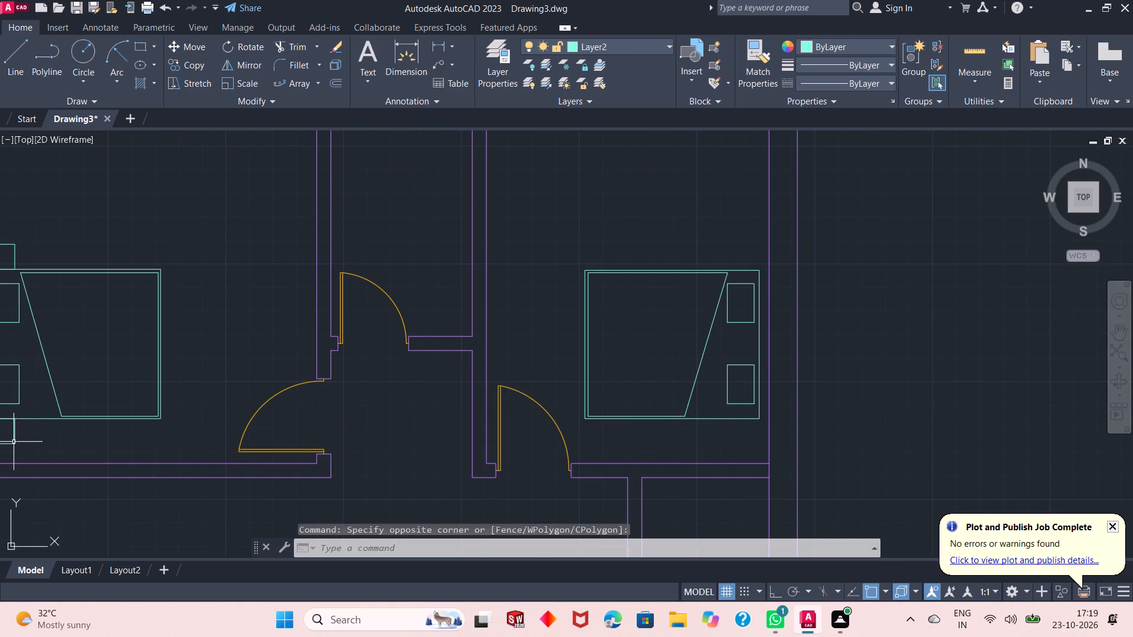
left_click(16, 261)
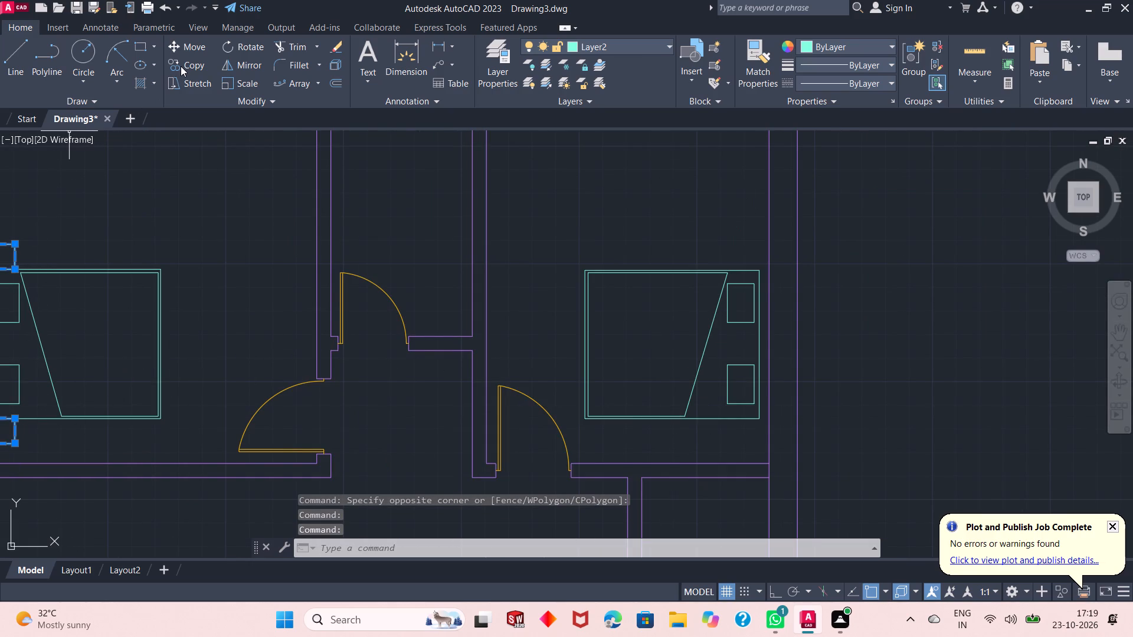
left_click(181, 66)
key("F8")
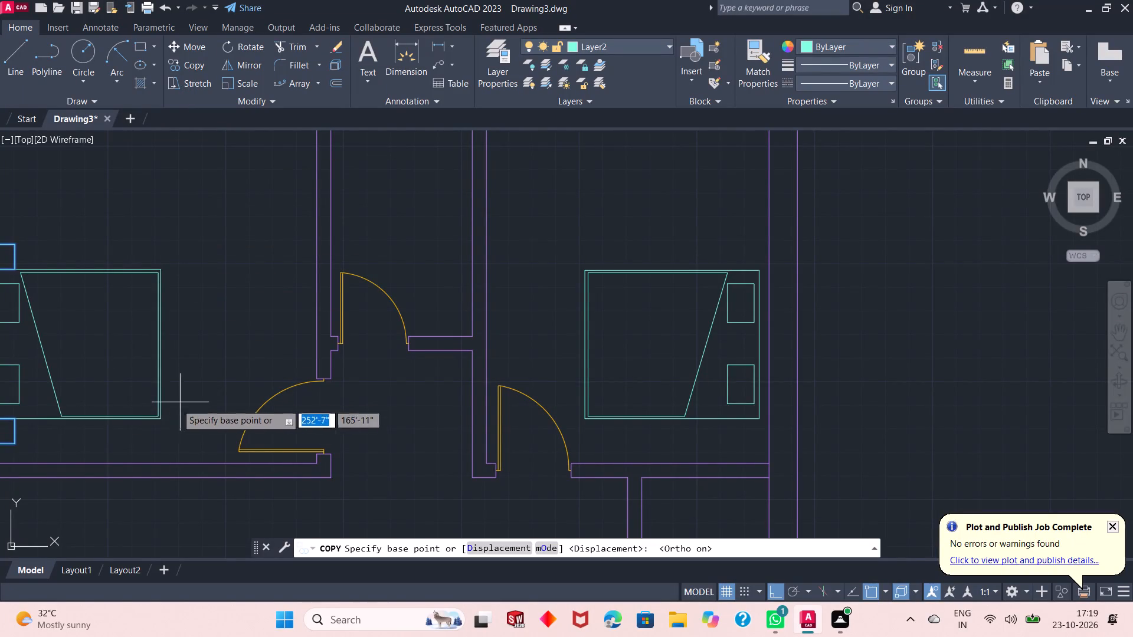
left_click(15, 421)
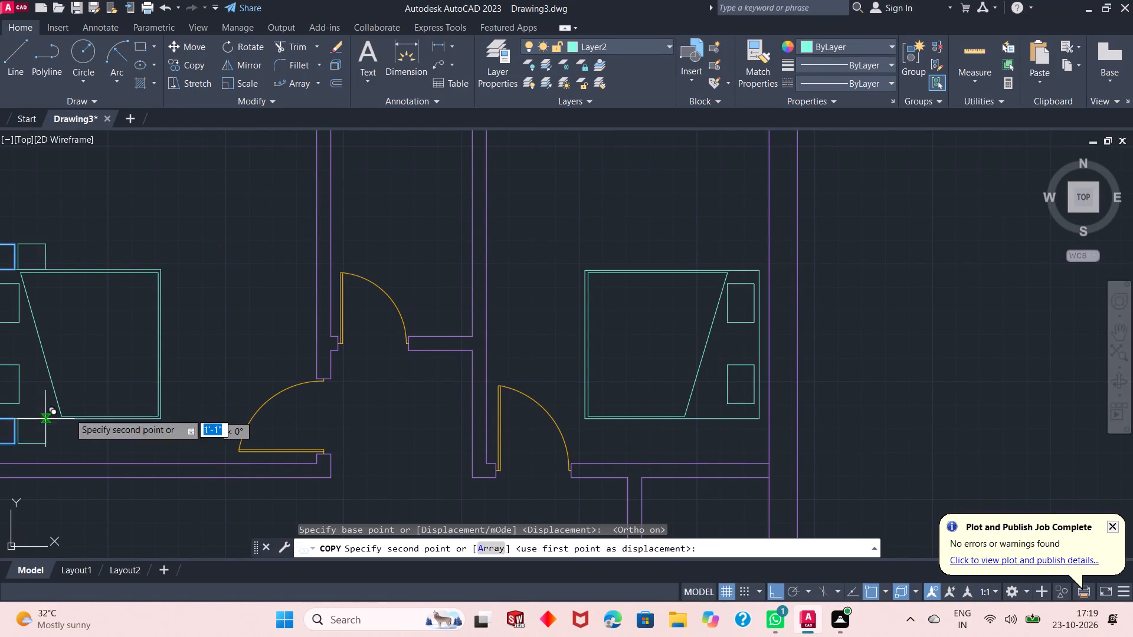
left_click(755, 419)
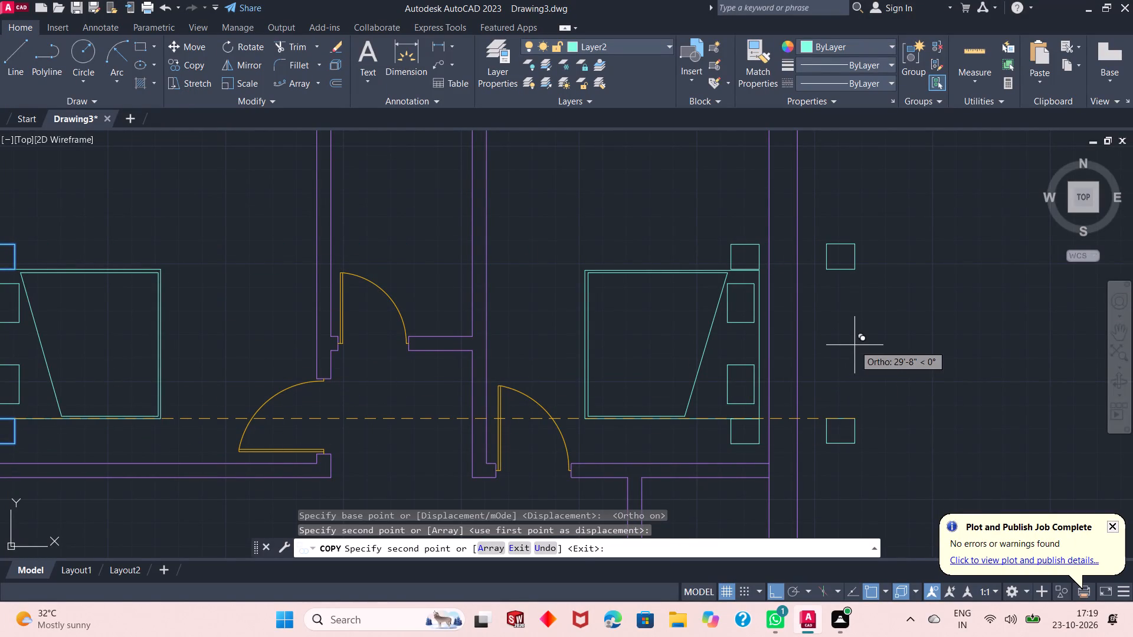
right_click(854, 345)
left_click(873, 347)
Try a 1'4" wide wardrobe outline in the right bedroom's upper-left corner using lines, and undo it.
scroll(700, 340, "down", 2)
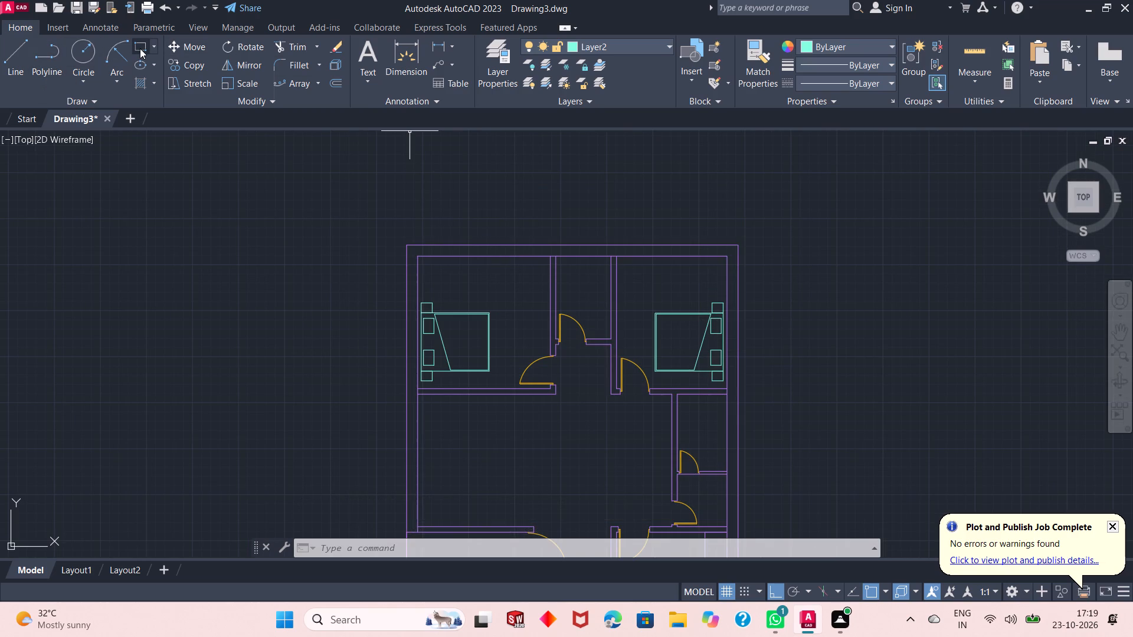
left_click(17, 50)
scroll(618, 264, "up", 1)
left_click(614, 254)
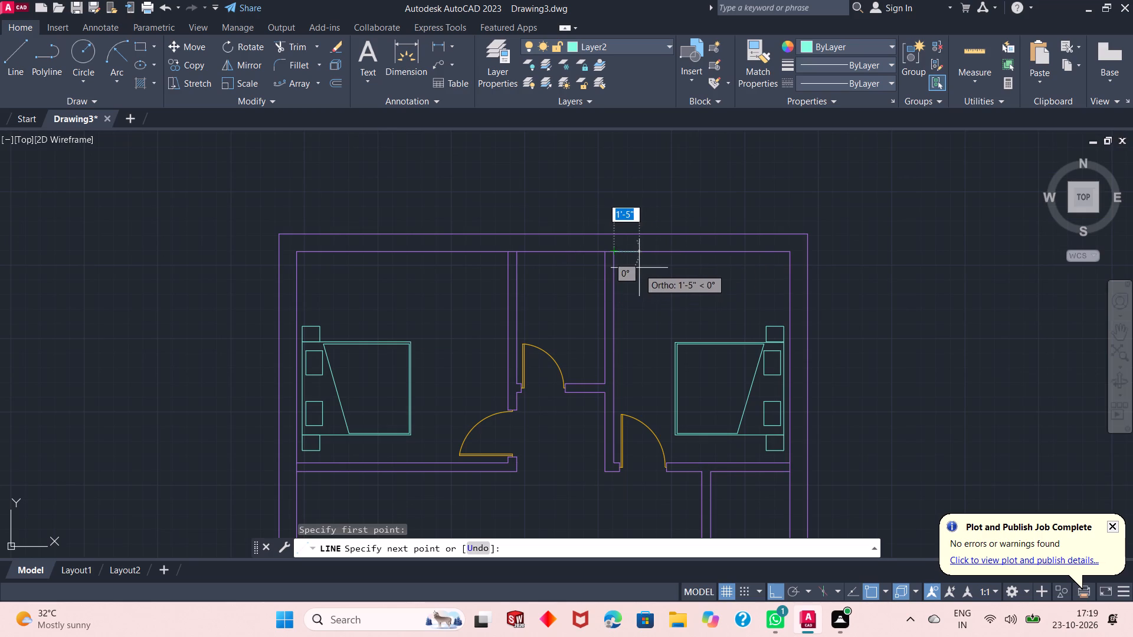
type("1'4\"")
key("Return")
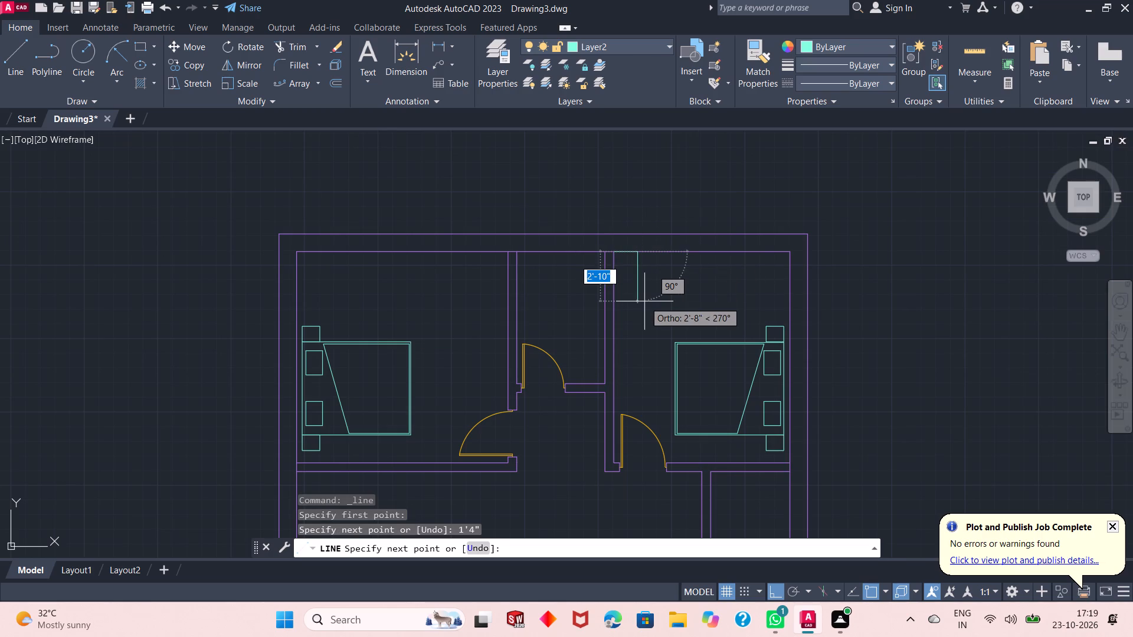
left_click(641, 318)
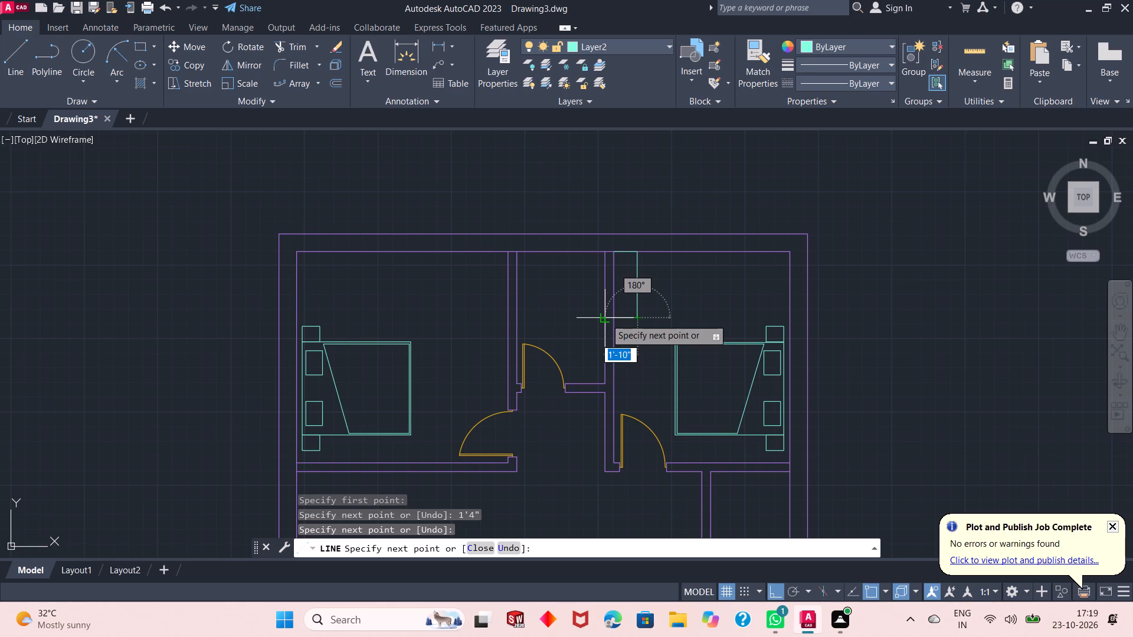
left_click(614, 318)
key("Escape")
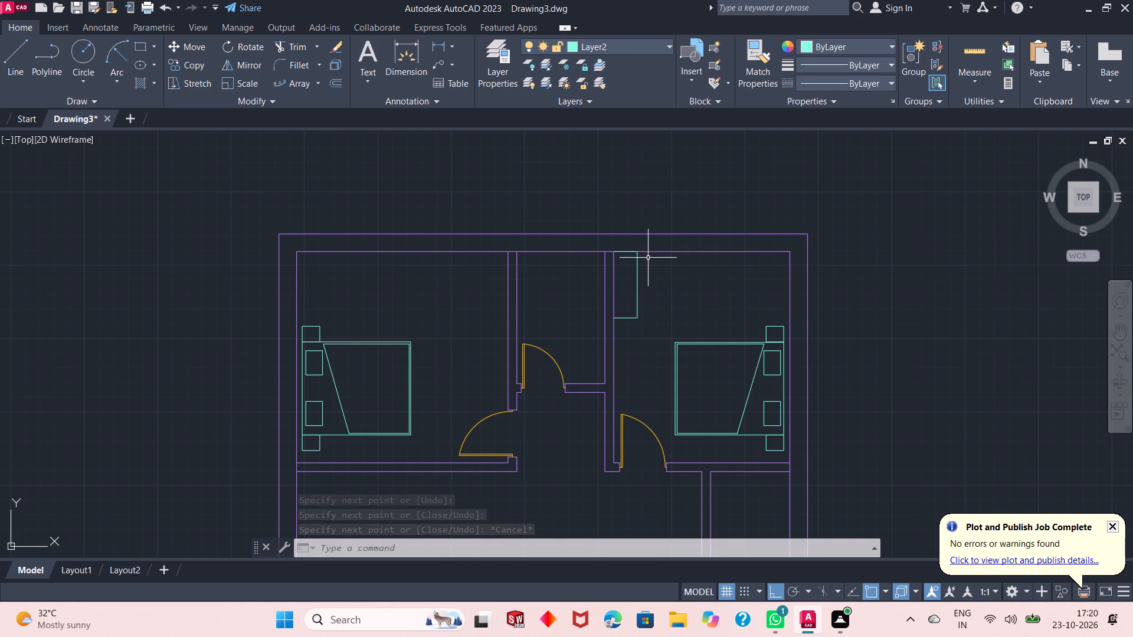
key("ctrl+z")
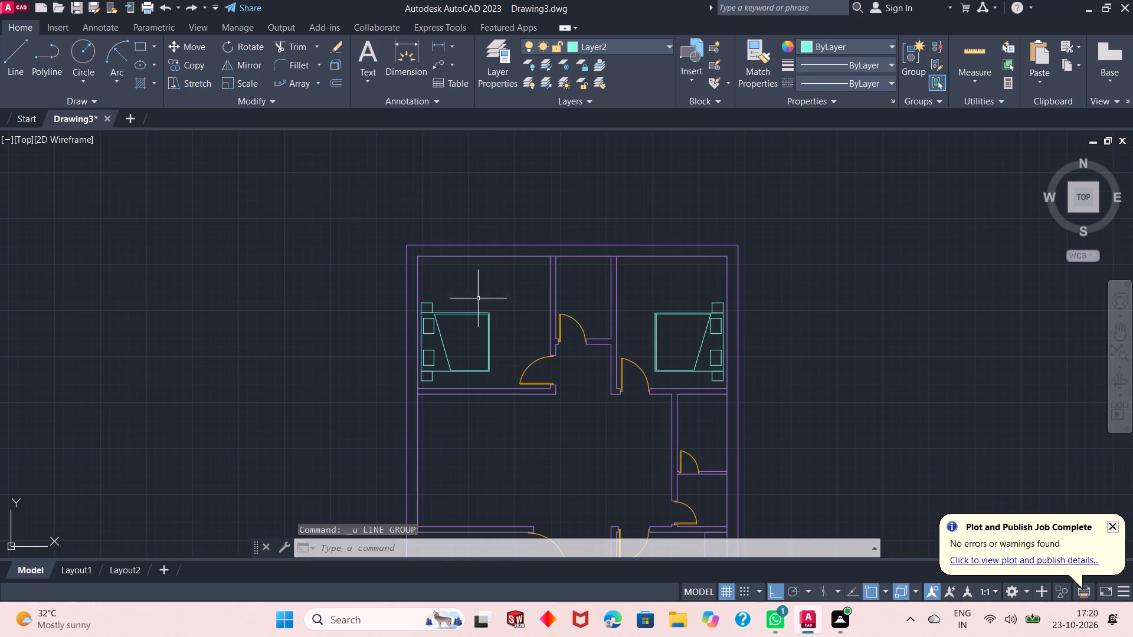
Draw a 1'5" wide wardrobe outline from the right bedroom's upper-left corner, running down and back to the partition wall.
scroll(640, 289, "up", 2)
left_click(8, 60)
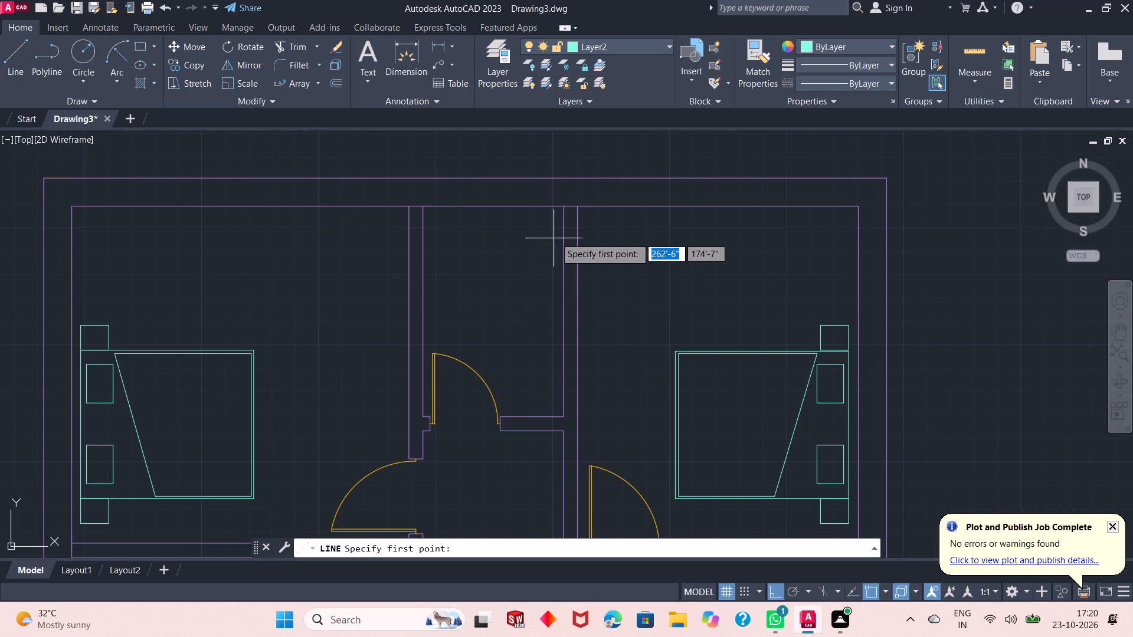
left_click(574, 206)
key("1")
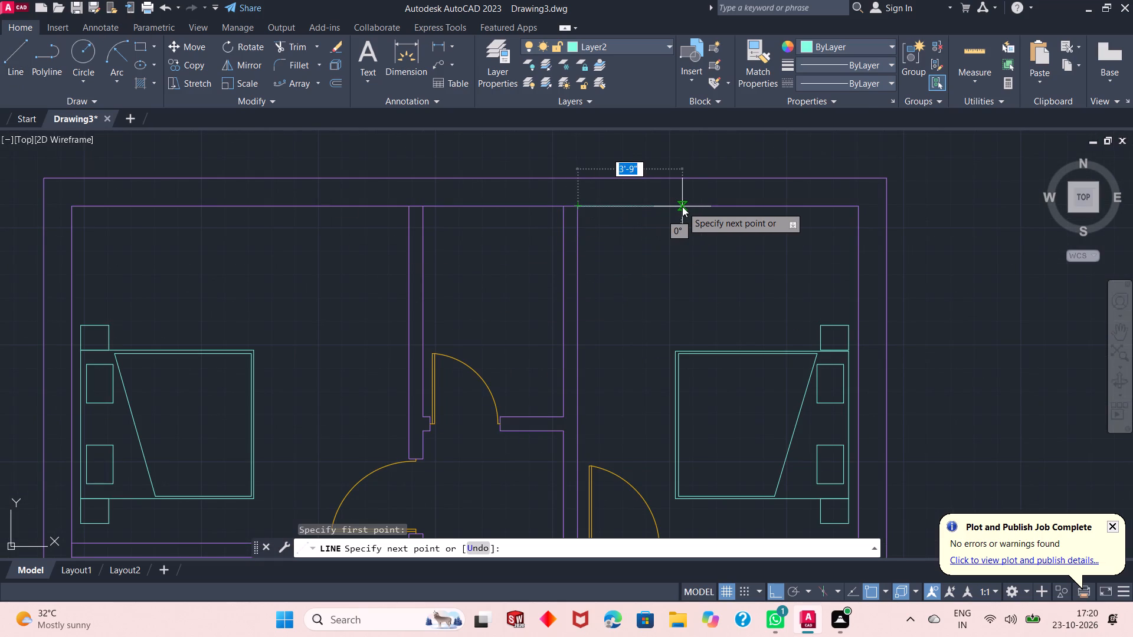
type("'5")
key("BackSpace")
type("5'")
key("Return")
type("1'5\"")
key("Return")
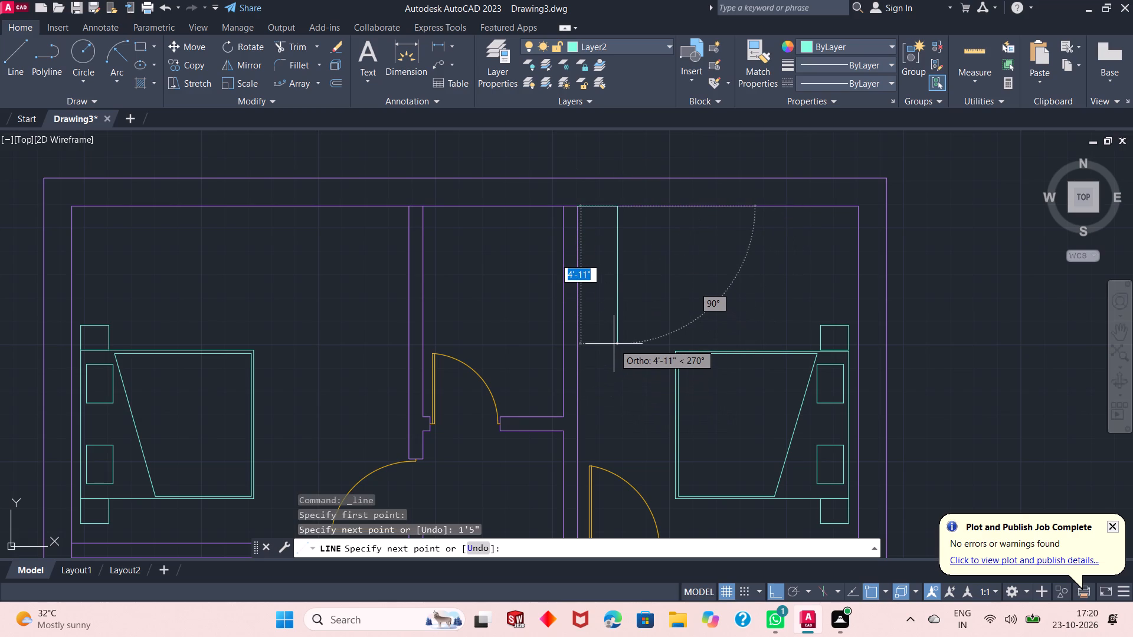
left_click(617, 323)
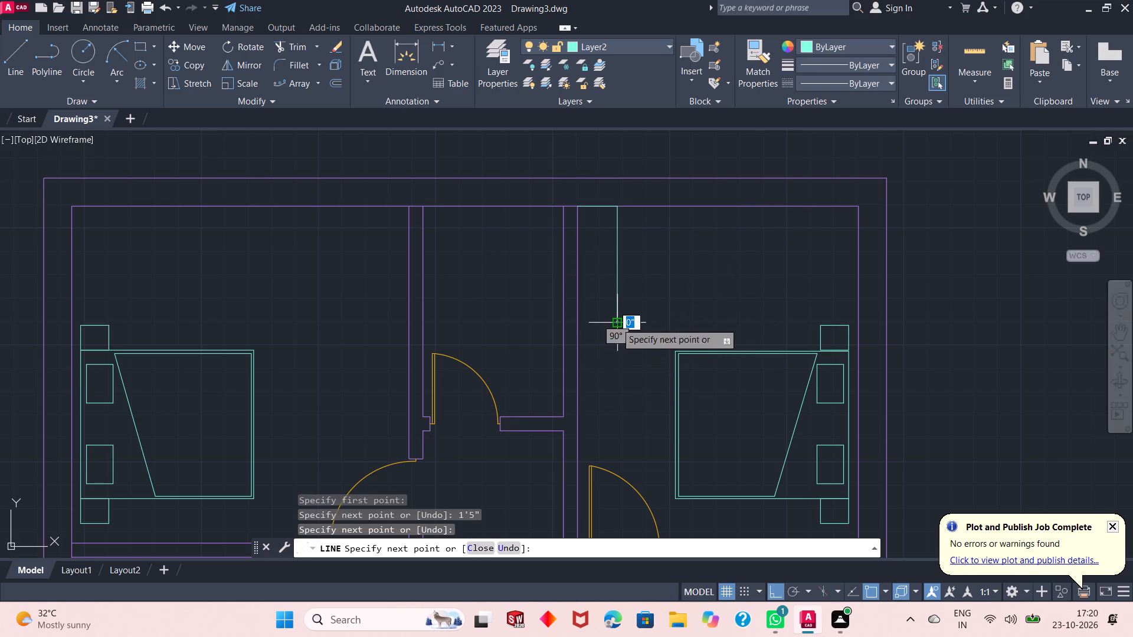
left_click(579, 323)
right_click(662, 314)
left_click(692, 326)
key("Escape")
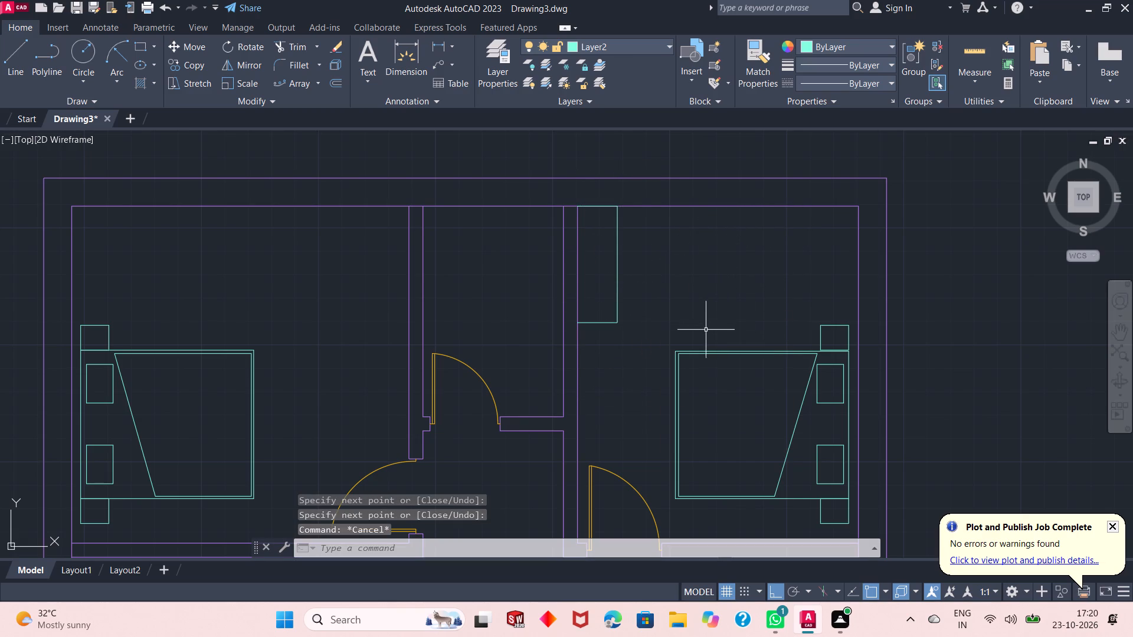
Copy the right bedroom's three wardrobe lines horizontally to the left bedroom's side of its partition wall.
scroll(708, 314, "down", 2)
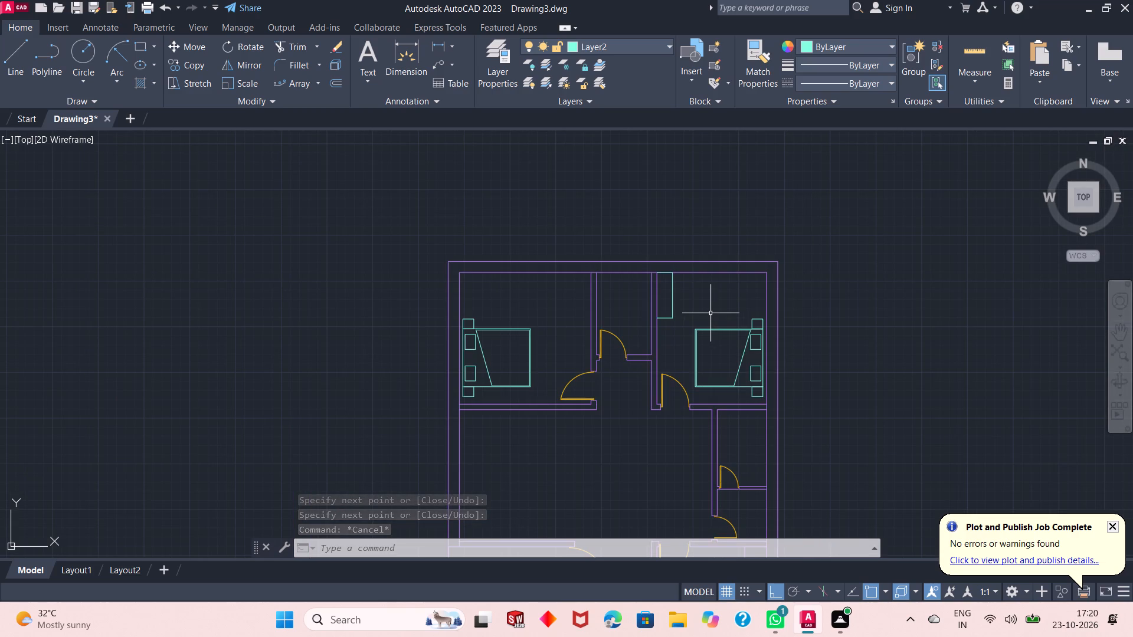
left_click(671, 321)
left_click(671, 317)
left_click(675, 300)
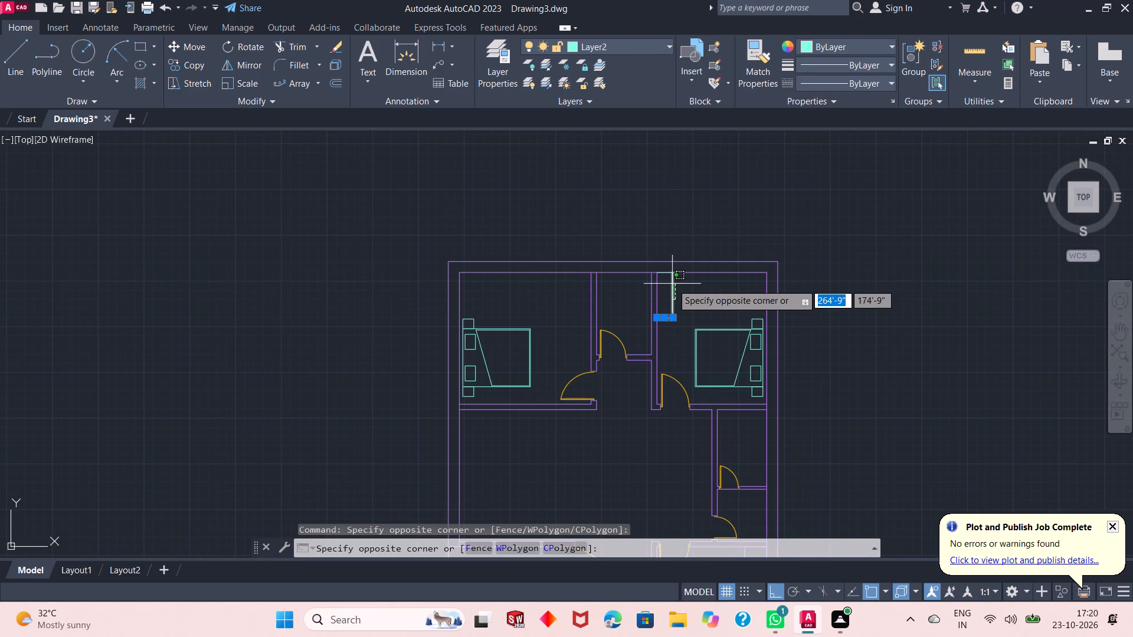
key("Escape")
scroll(672, 284, "down", 3)
scroll(671, 283, "up", 5)
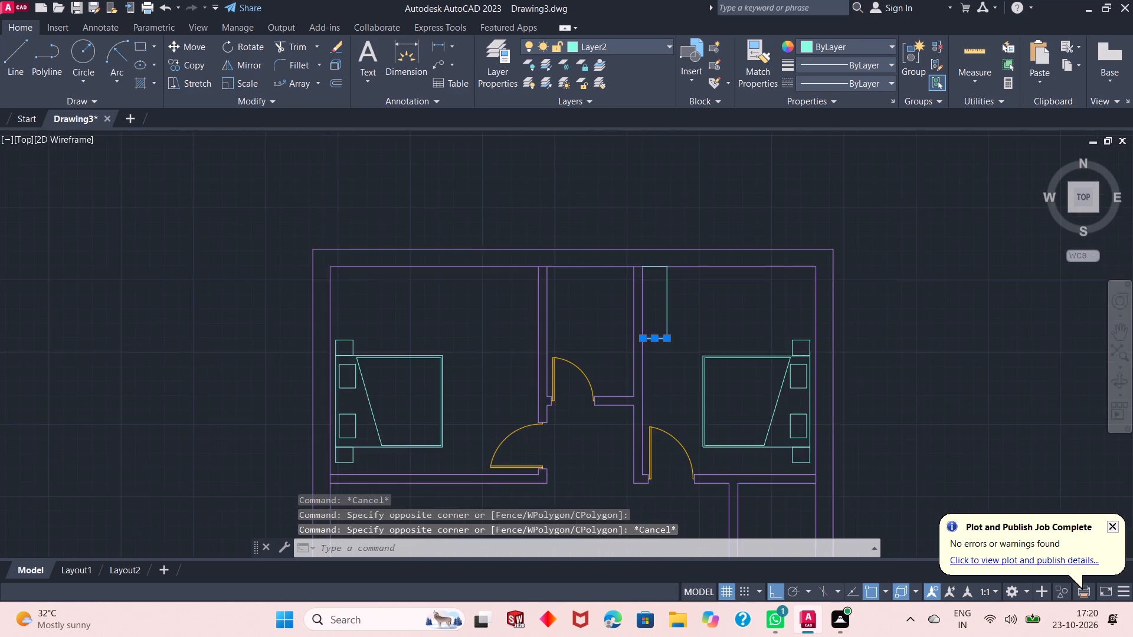
scroll(671, 283, "up", 2)
left_click_drag(671, 275, 646, 279)
left_click(613, 297)
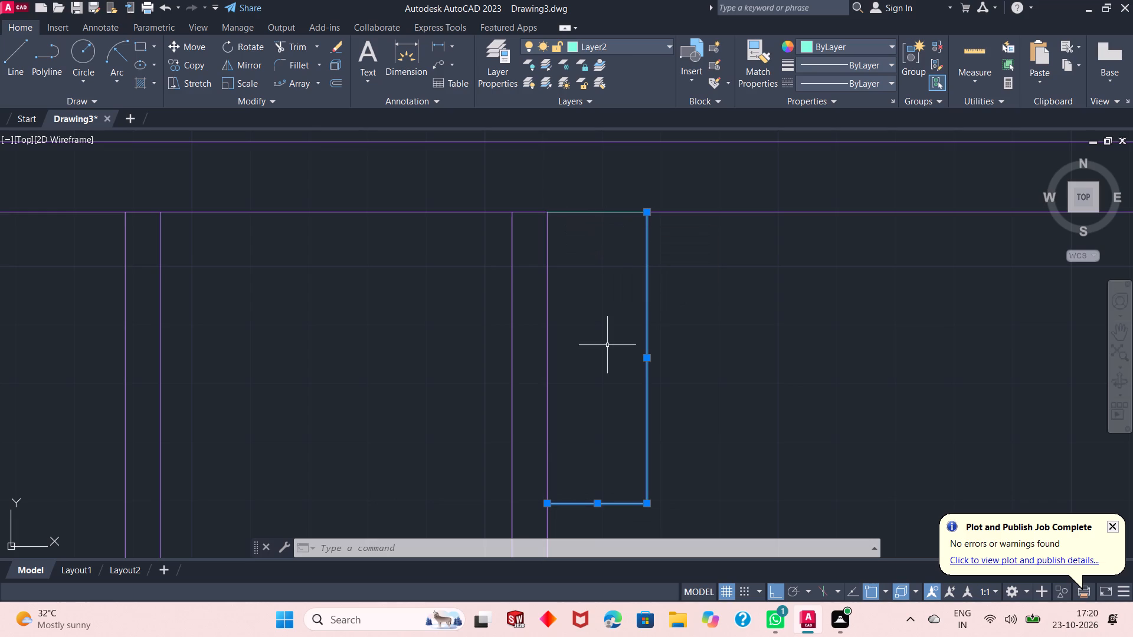
left_click(608, 213)
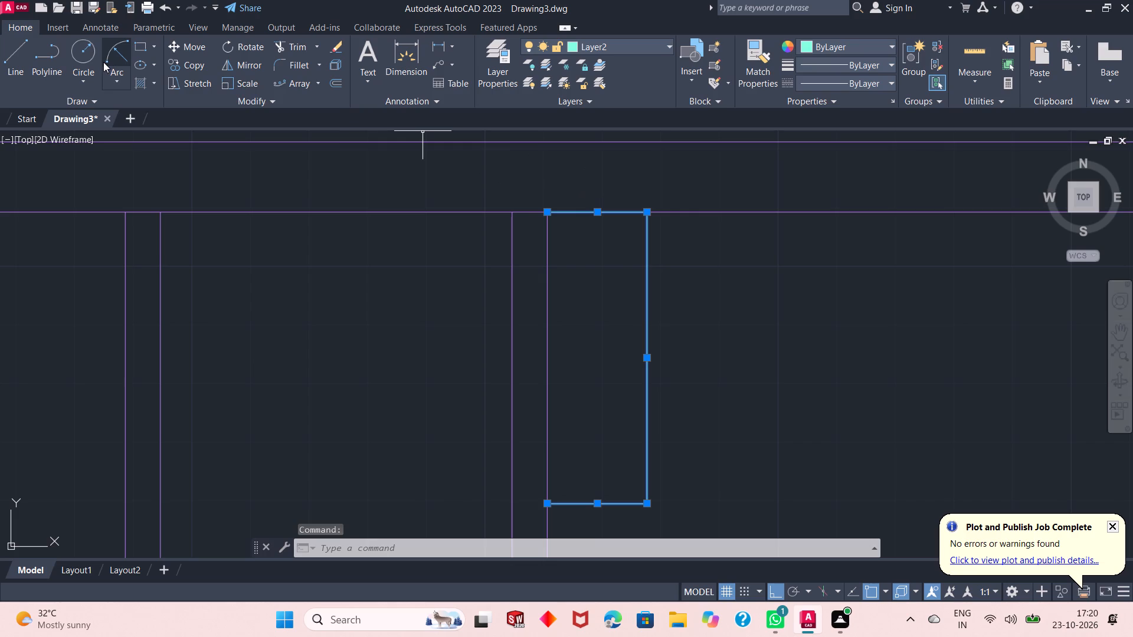
left_click(185, 61)
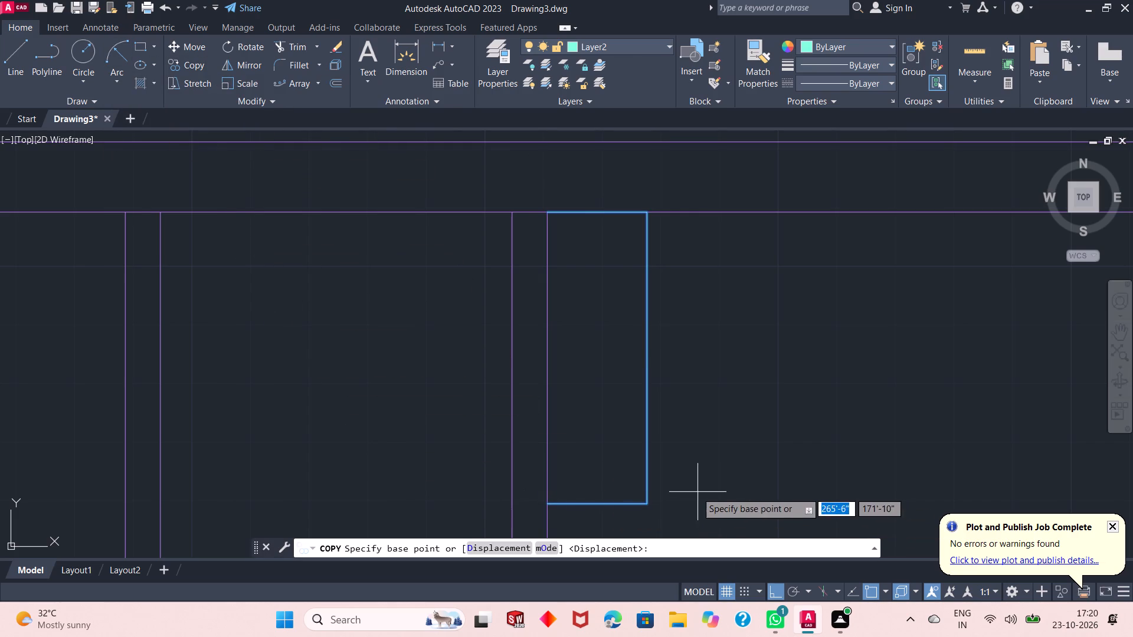
left_click(650, 503)
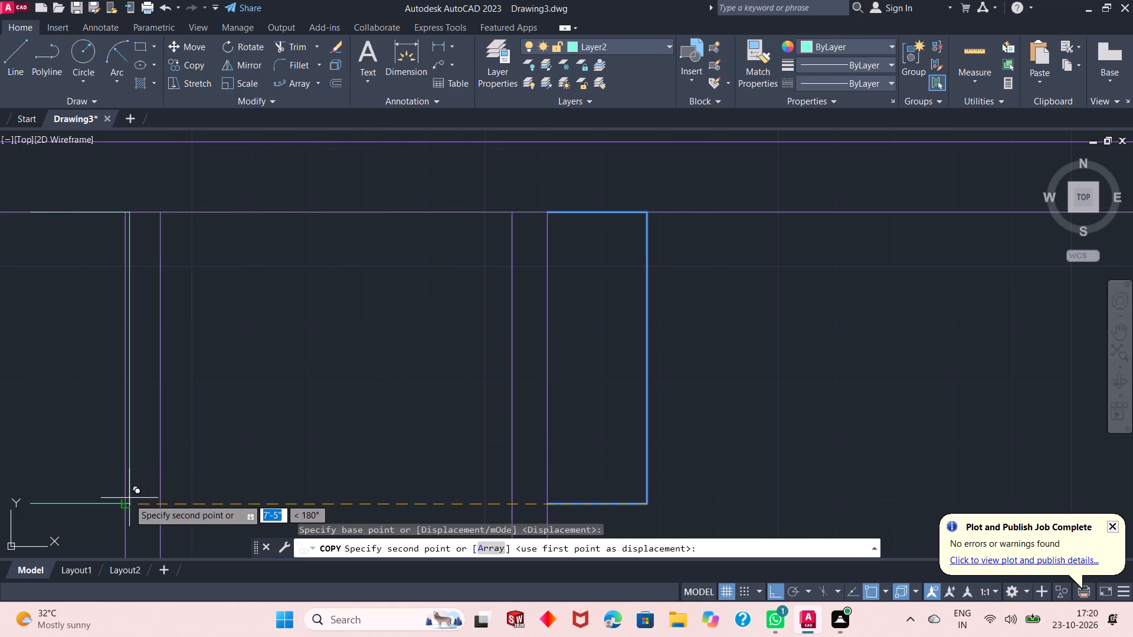
left_click(125, 501)
key("Escape")
Close the open side of the left bedroom's copied wardrobe with a 4'2" vertical line.
scroll(712, 471, "down", 2)
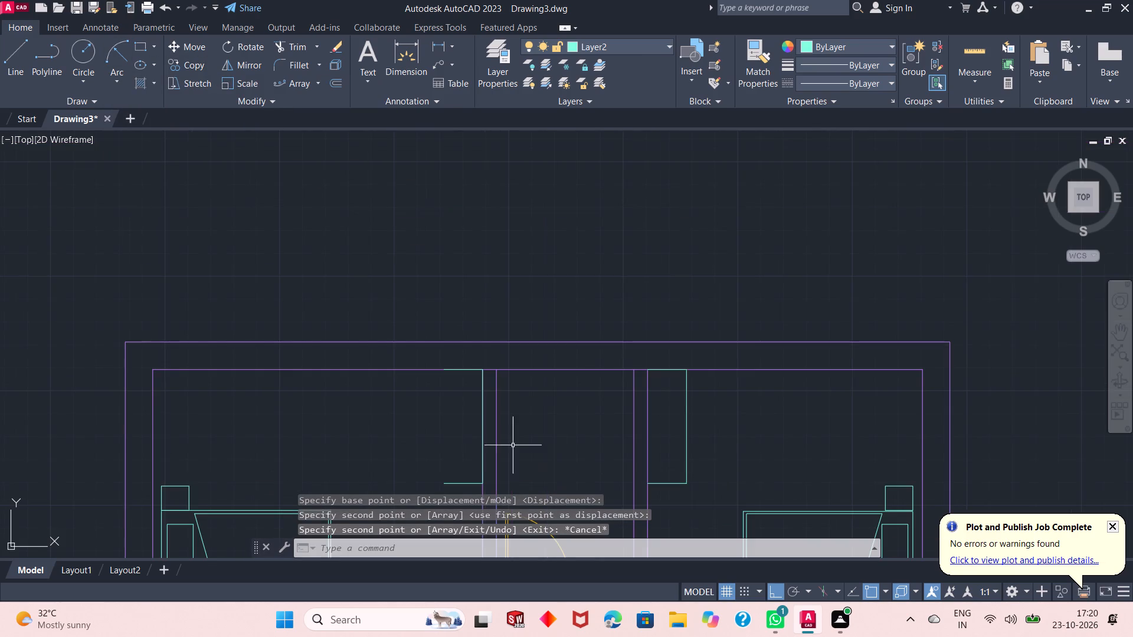
scroll(507, 392, "down", 1)
scroll(494, 458, "up", 3)
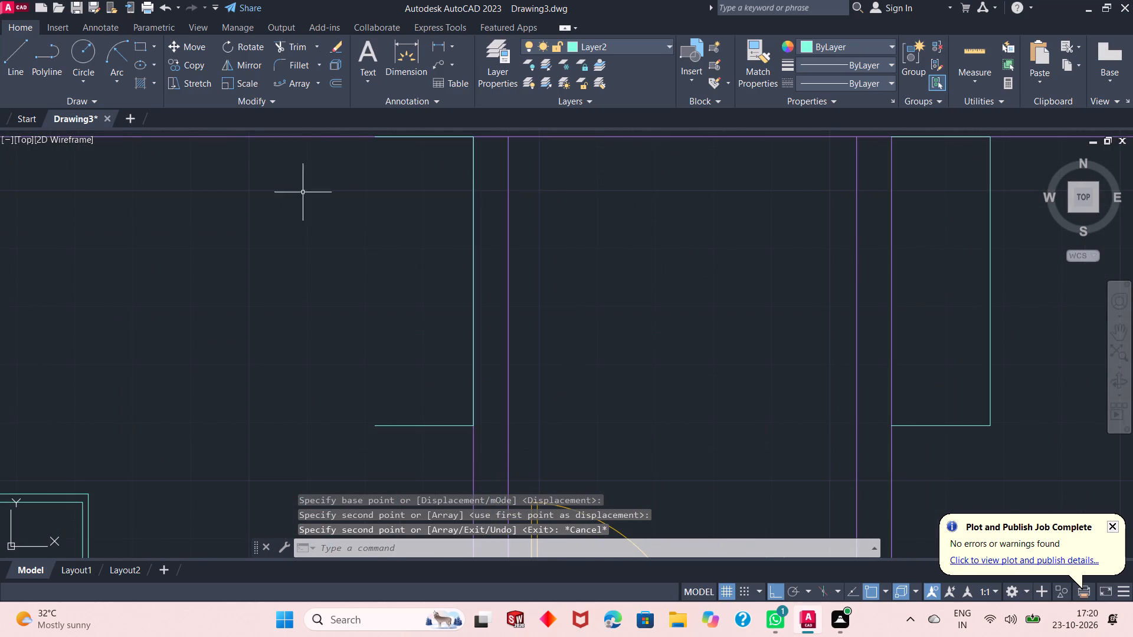
left_click(11, 63)
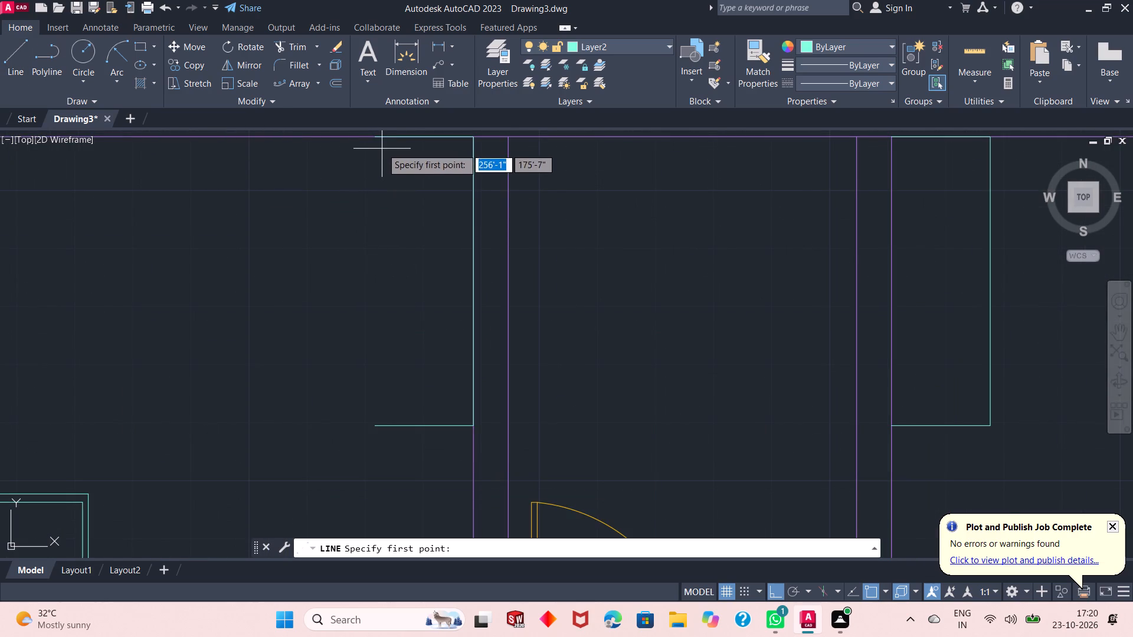
left_click(375, 141)
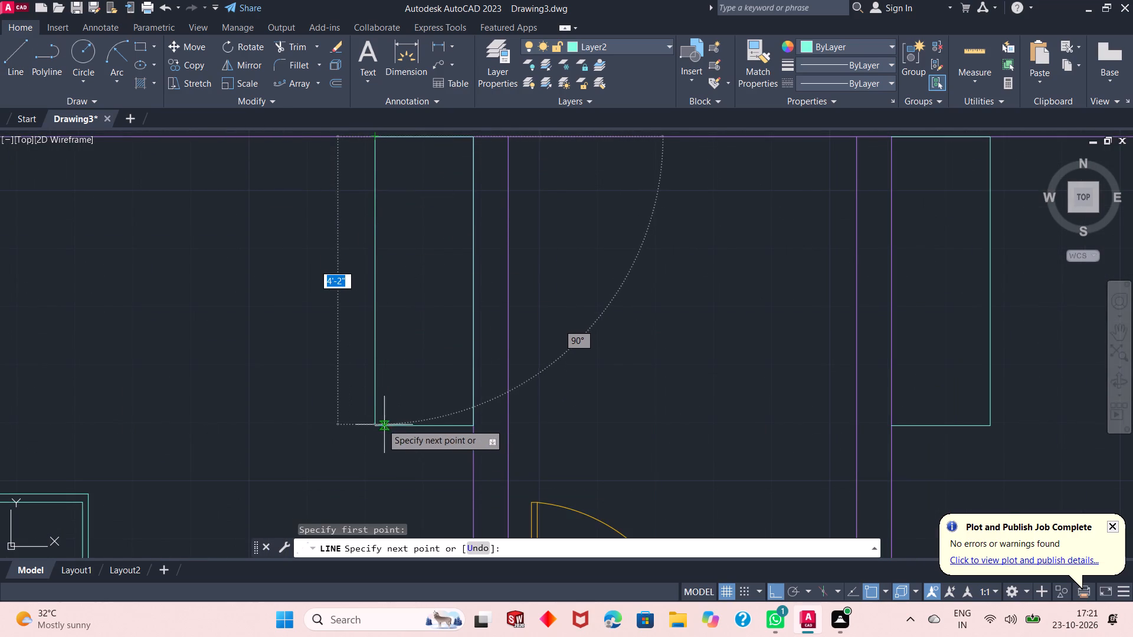
left_click(371, 425)
key("Escape")
Erase the copied wardrobe line that overlaps the left bedroom's partition wall.
left_click(473, 278)
right_click(218, 274)
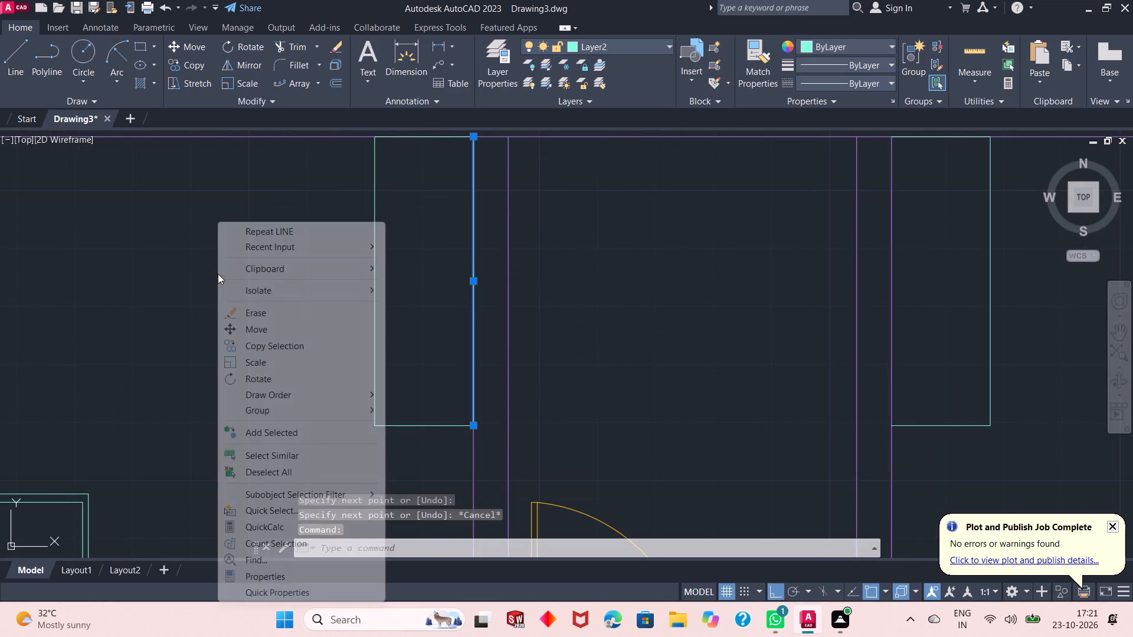
left_click(248, 314)
Draw a vertical centre line inside the left wardrobe from its upper edge's midpoint to its lower edge.
scroll(390, 434, "down", 1)
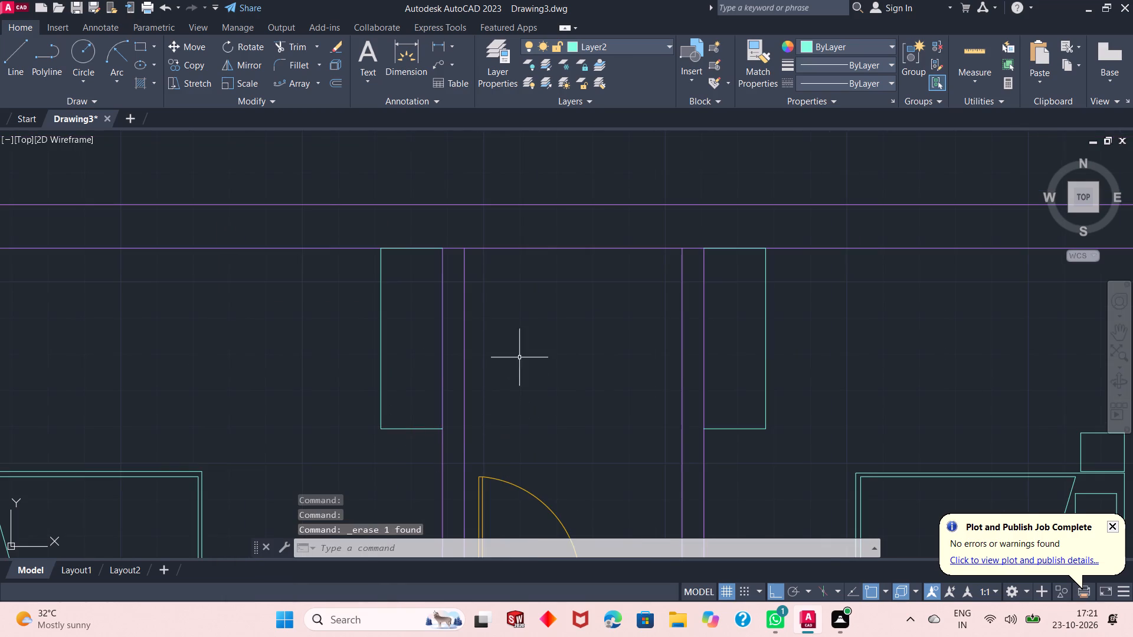
scroll(520, 353, "down", 1)
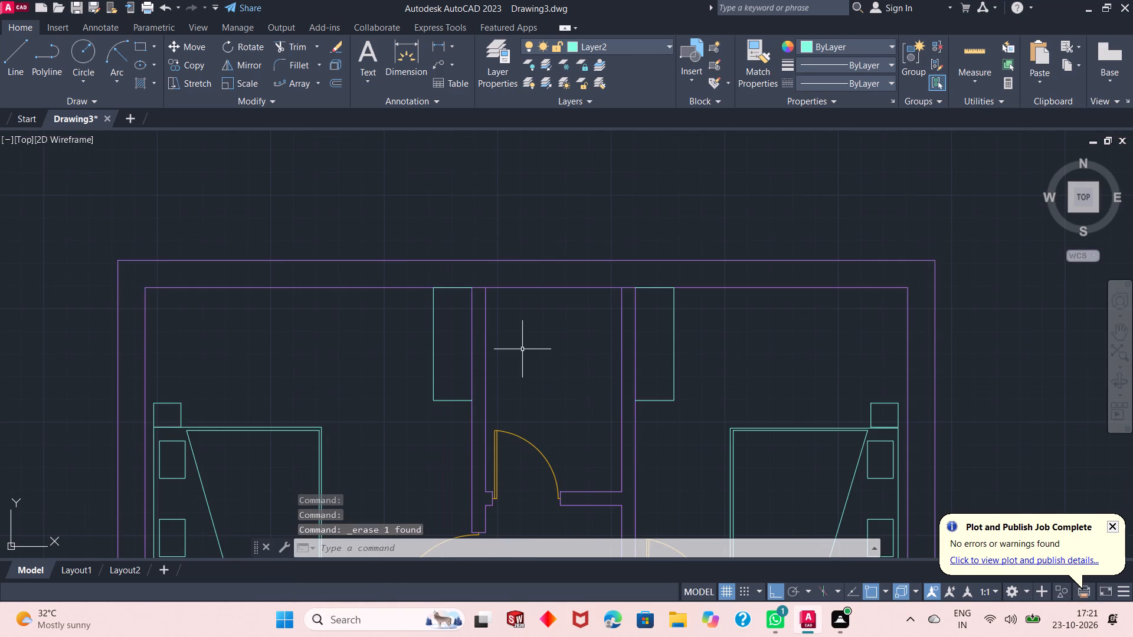
left_click(16, 63)
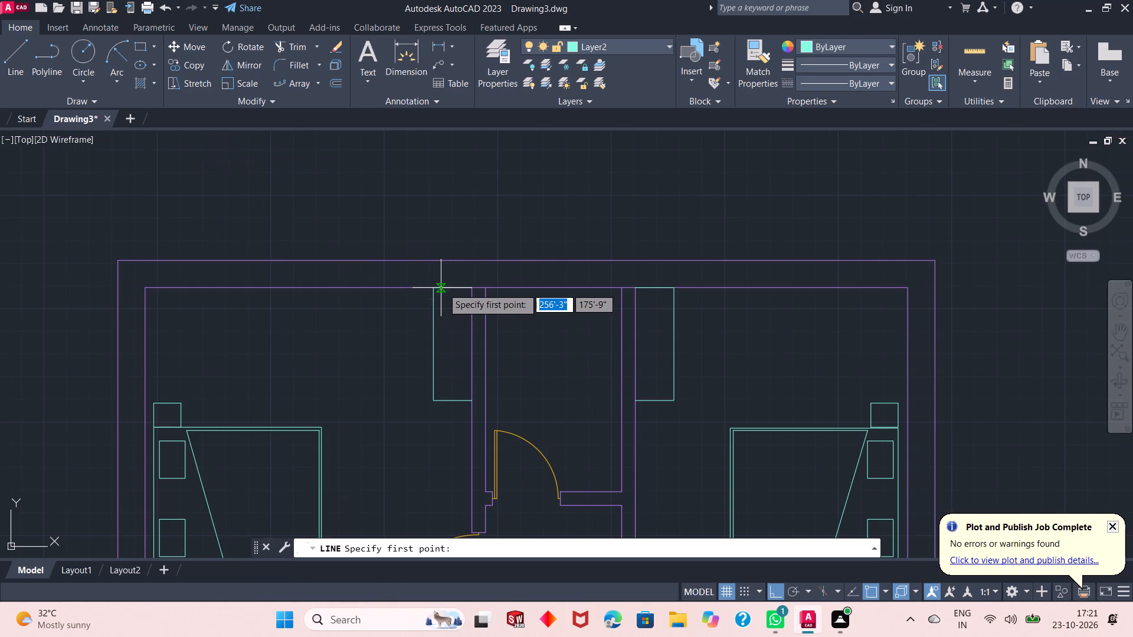
left_click(449, 288)
left_click(455, 398)
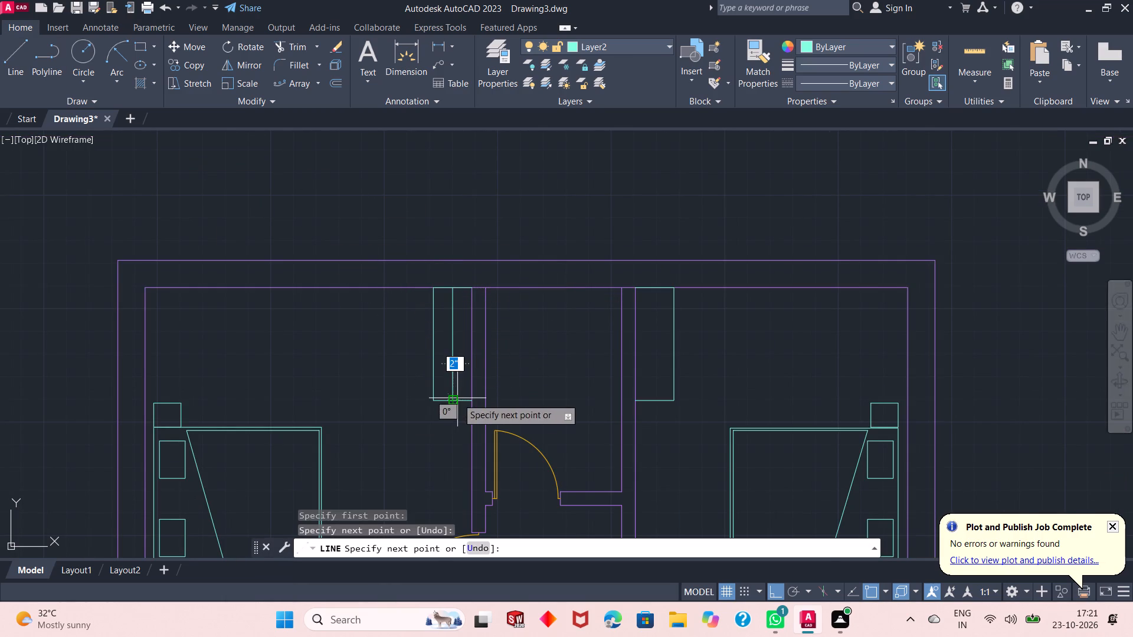
key("Escape")
Draw a short horizontal hanger line across the left wardrobe's centre line near its upper end.
left_click(15, 59)
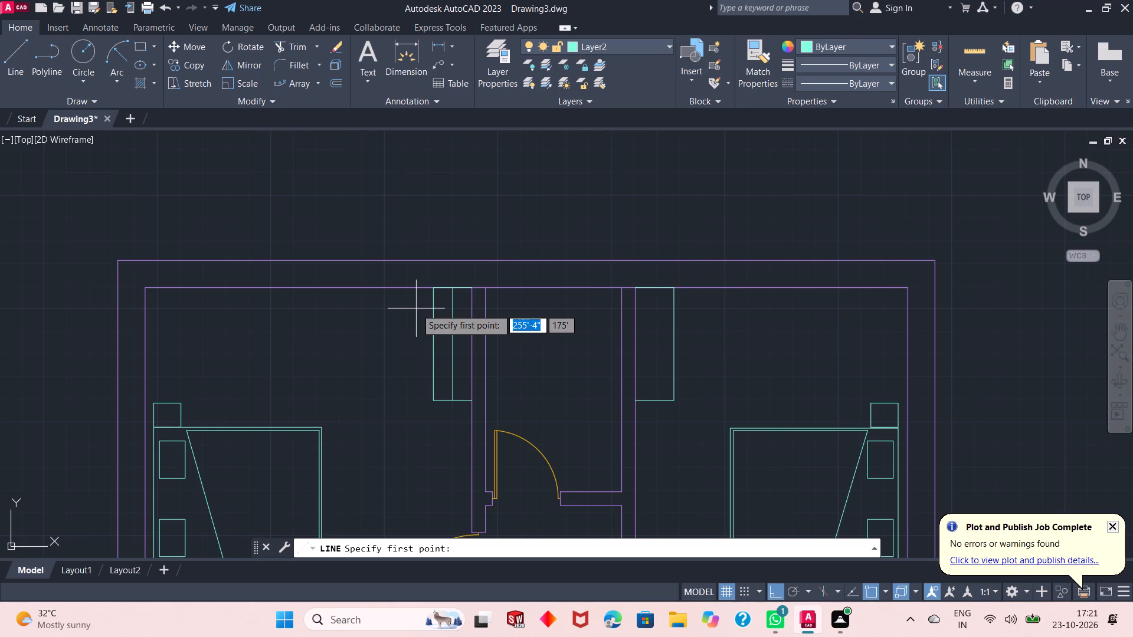
scroll(478, 308, "up", 2)
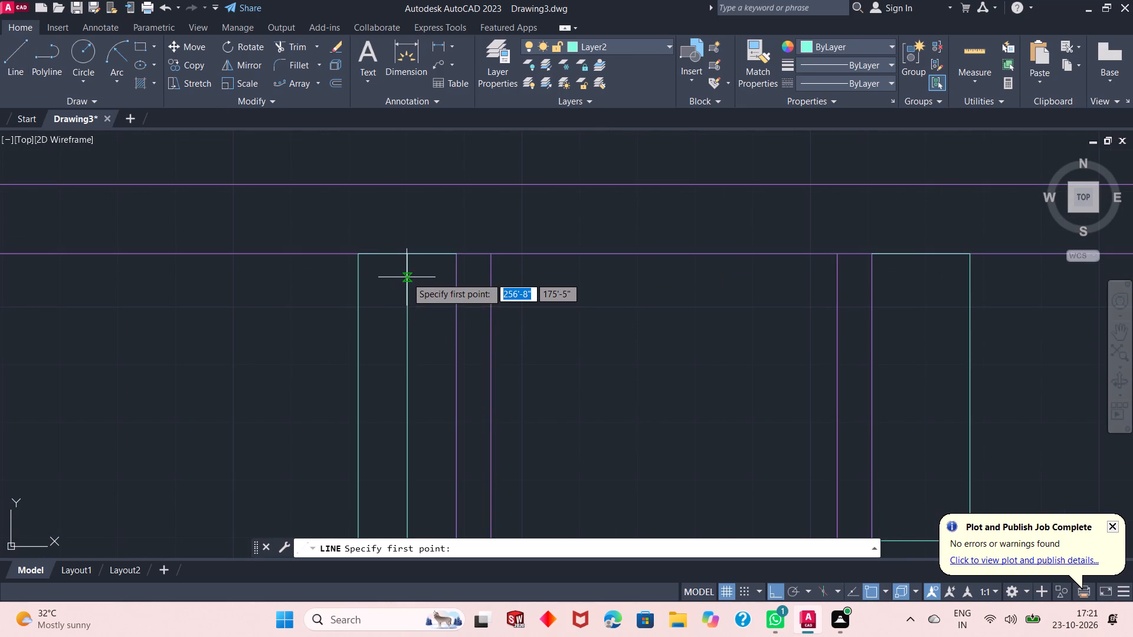
left_click(379, 277)
left_click(435, 280)
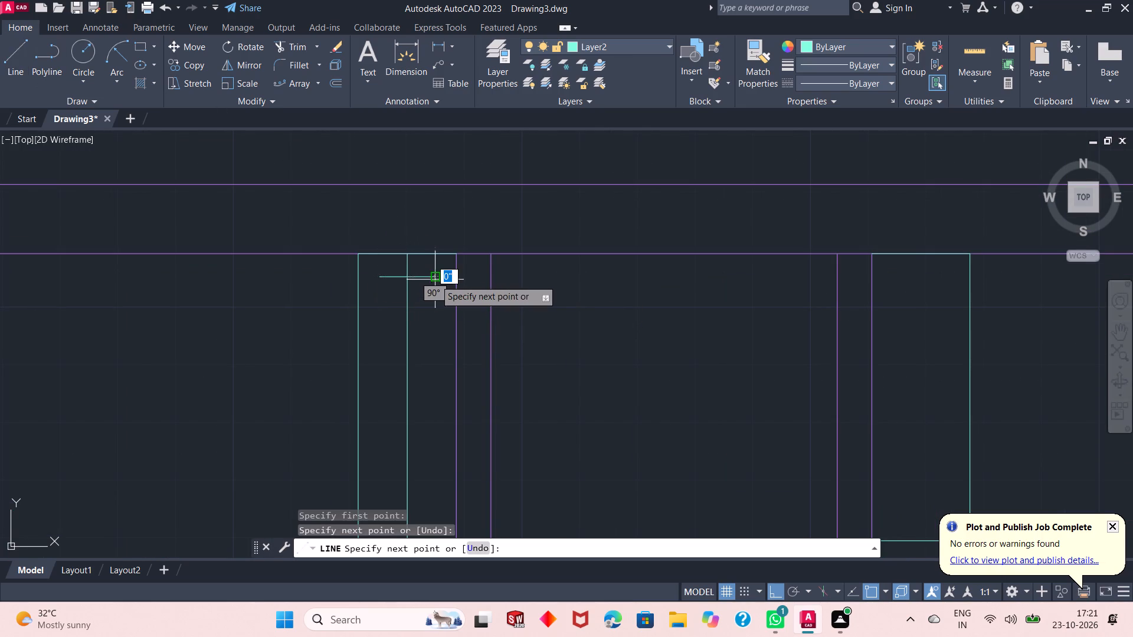
key("Escape")
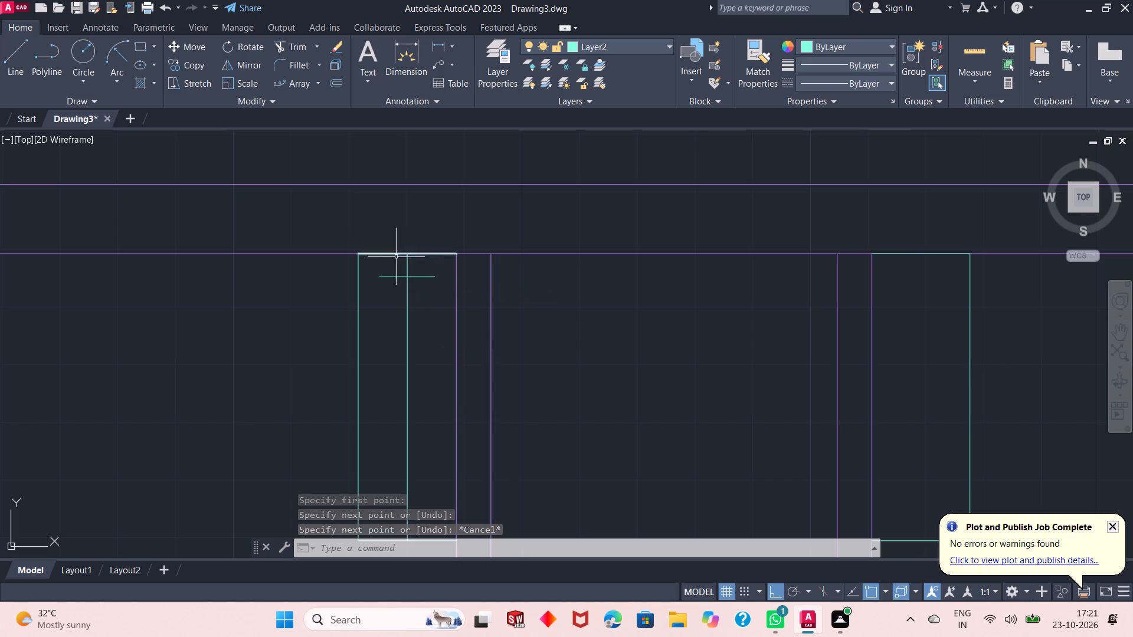
left_click(423, 275)
key("Escape")
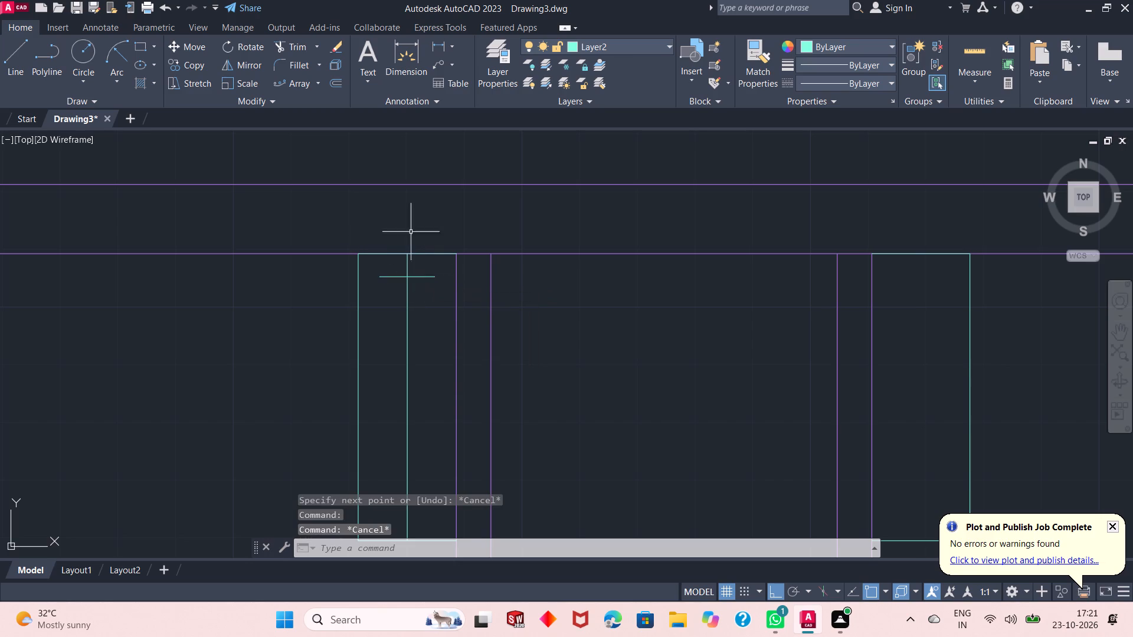
Path-array the short hanger line along the left wardrobe's centre line with 5" between items.
left_click(295, 81)
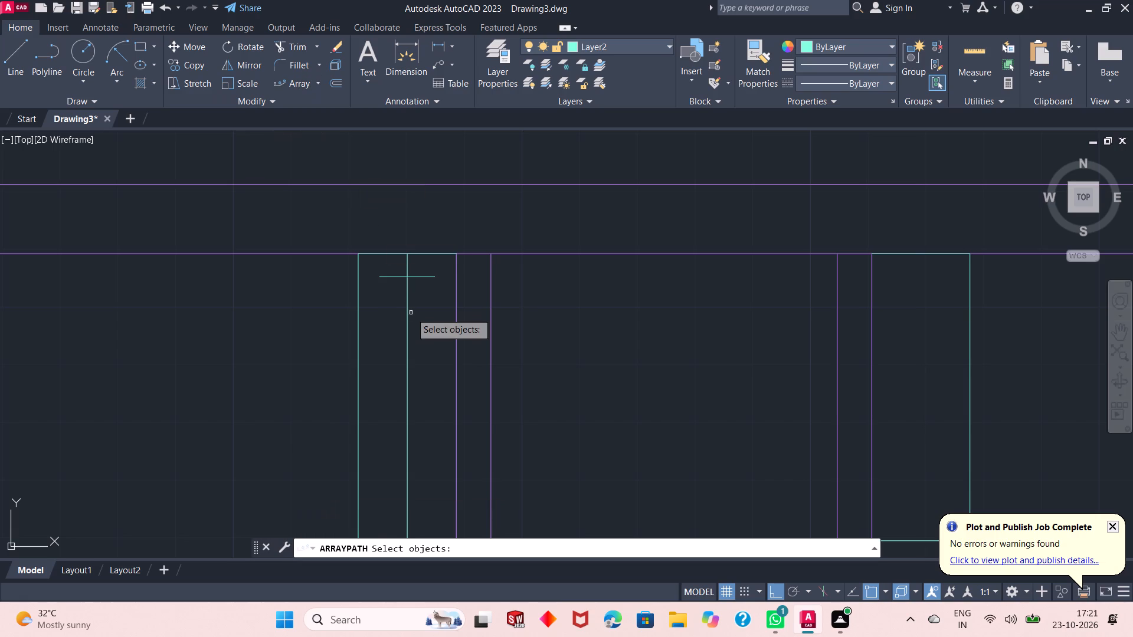
left_click(428, 274)
key("space")
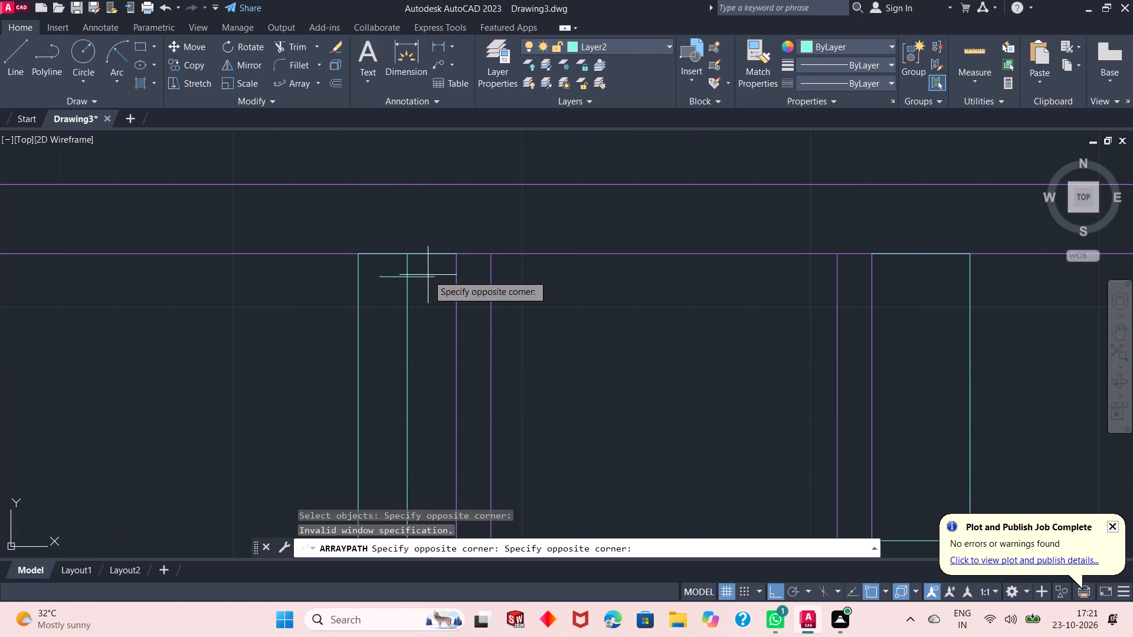
left_click(424, 298)
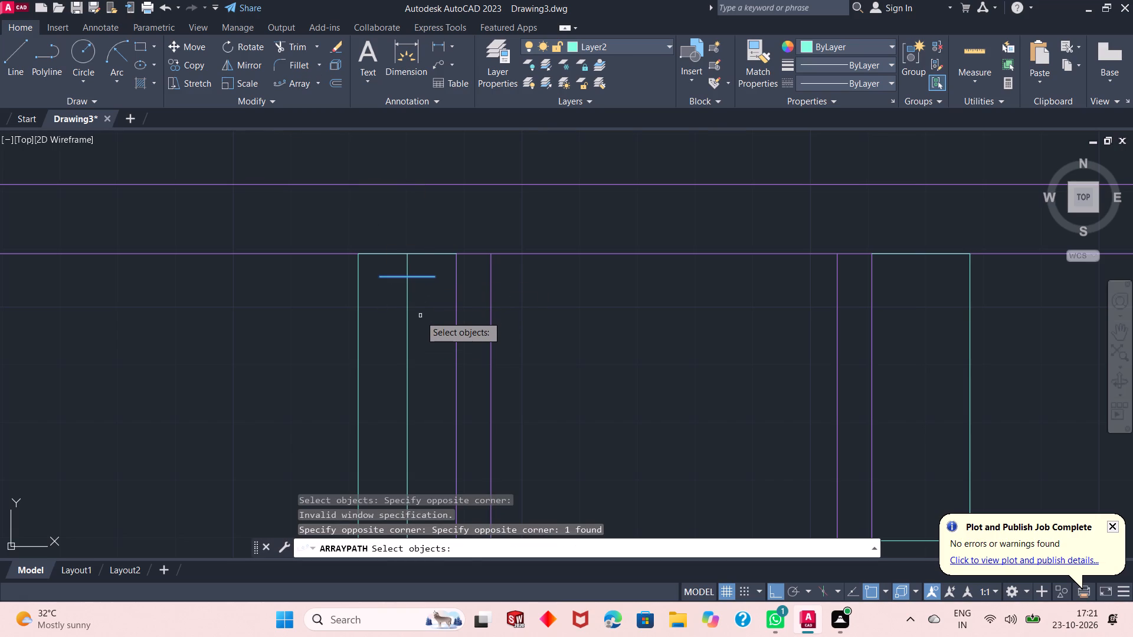
key("Return")
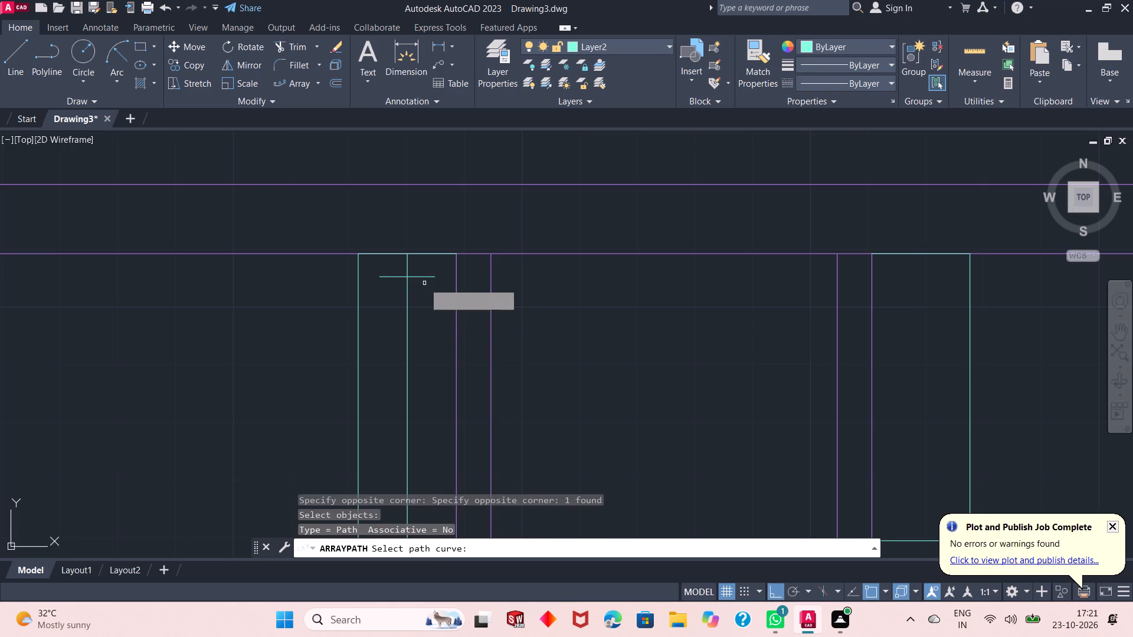
left_click(408, 300)
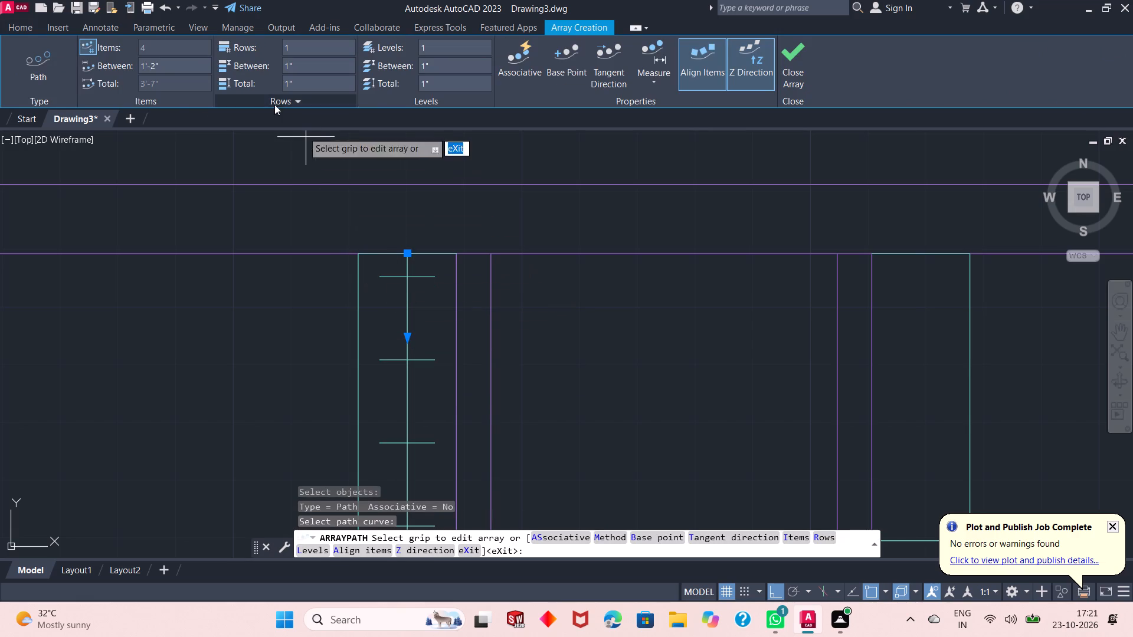
double_click(159, 64)
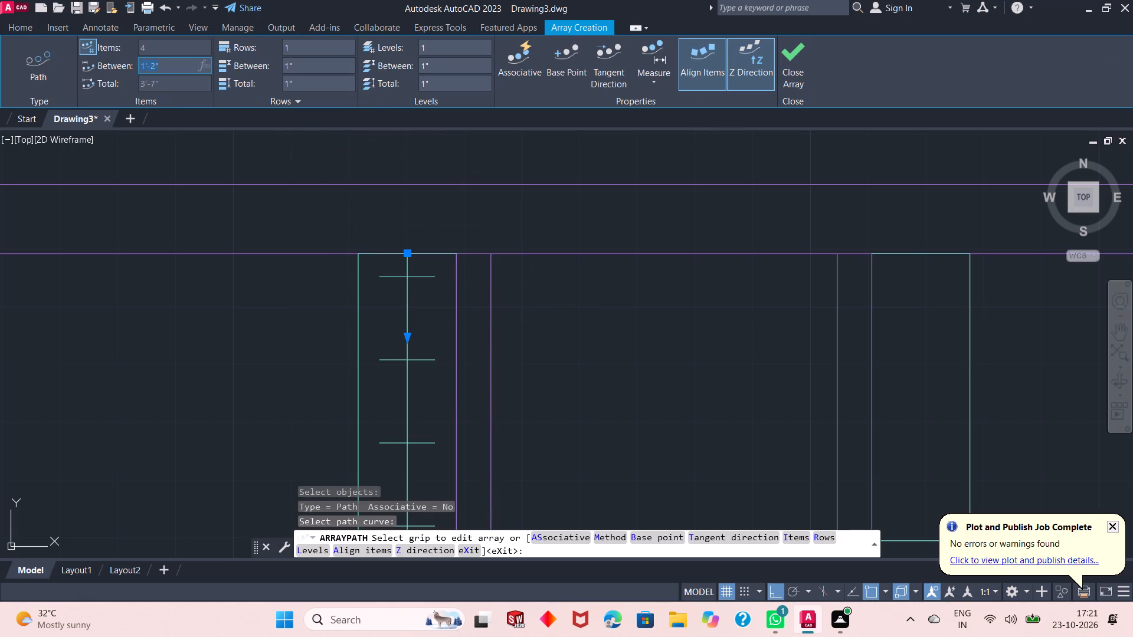
type("5\"")
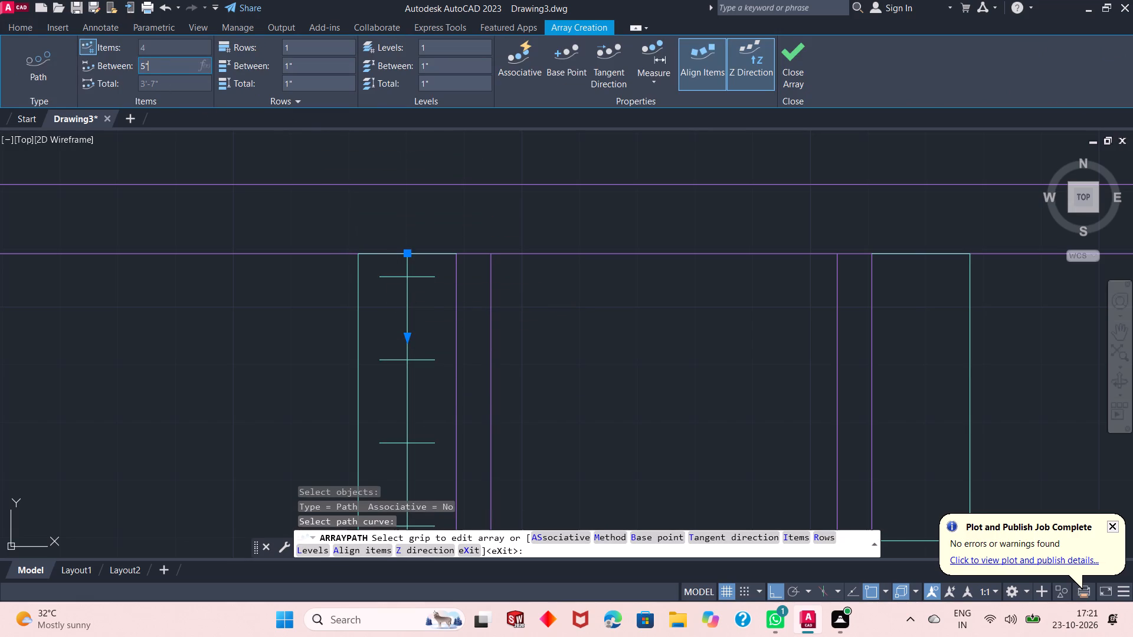
key("Return")
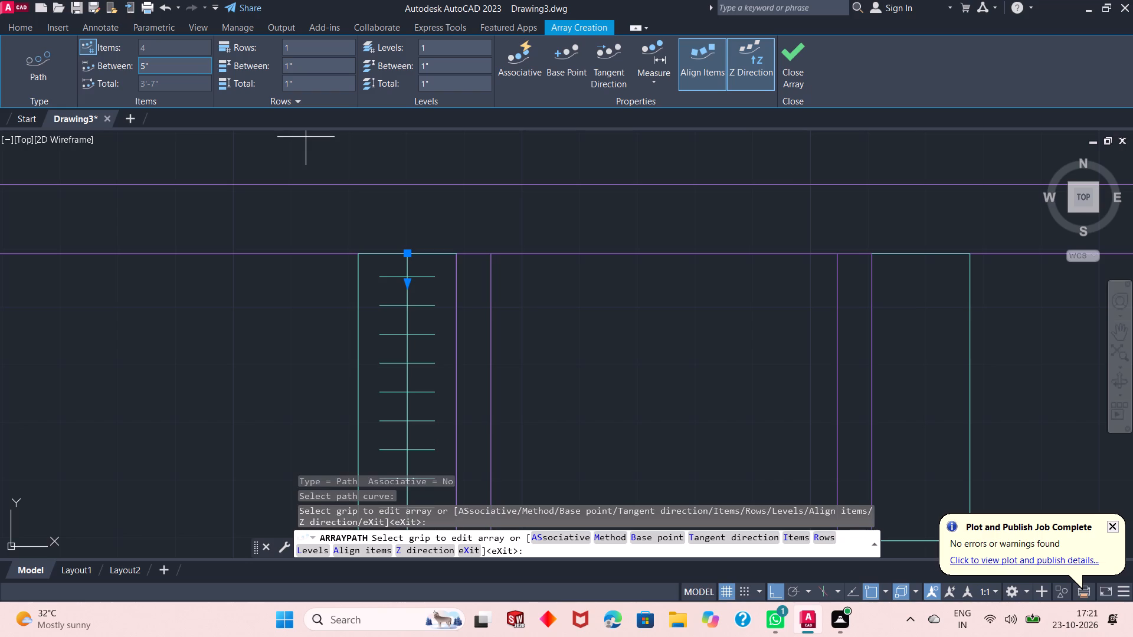
Set the hanger array's item spacing to 2" and finish the array.
left_click(159, 64)
key("2")
key("shift+quotedbl")
key("Return")
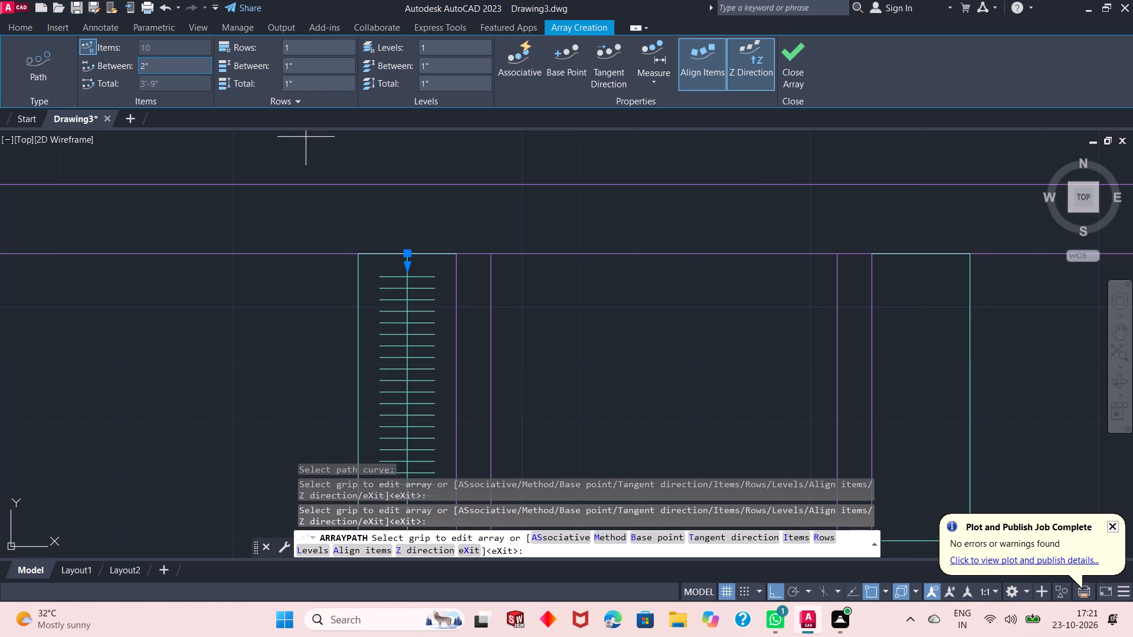
scroll(439, 250, "down", 2)
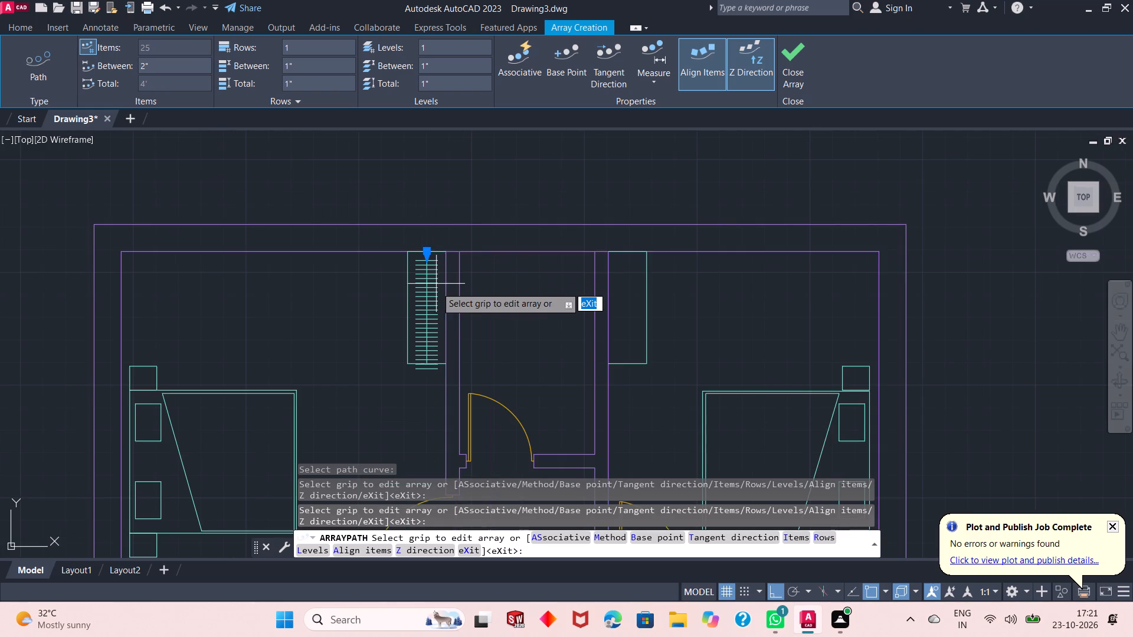
scroll(436, 311, "up", 1)
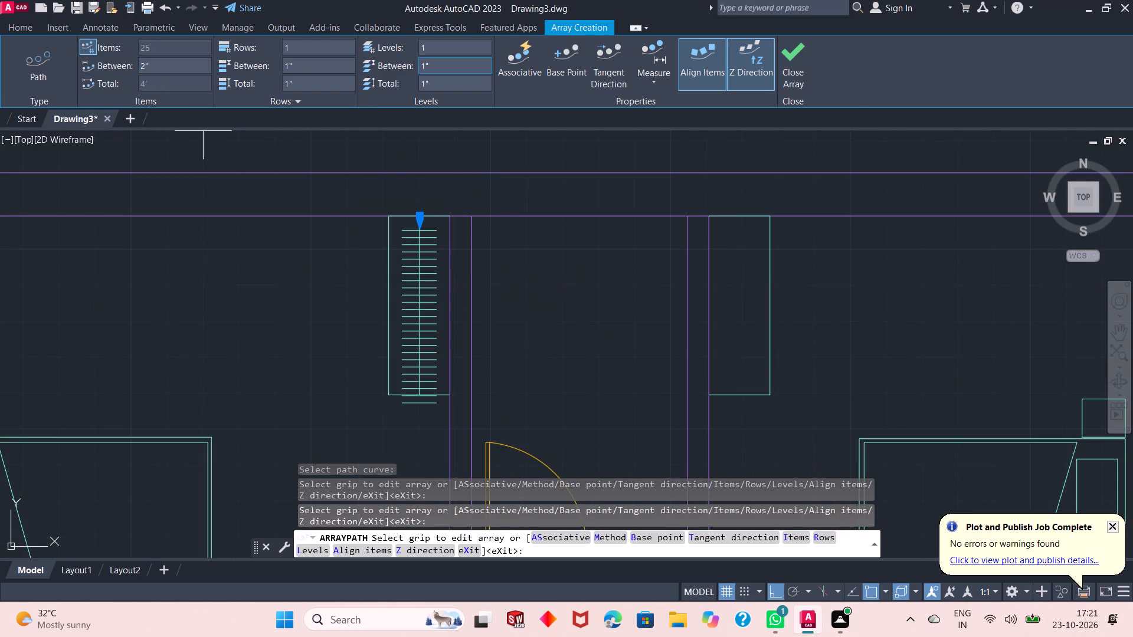
left_click(782, 73)
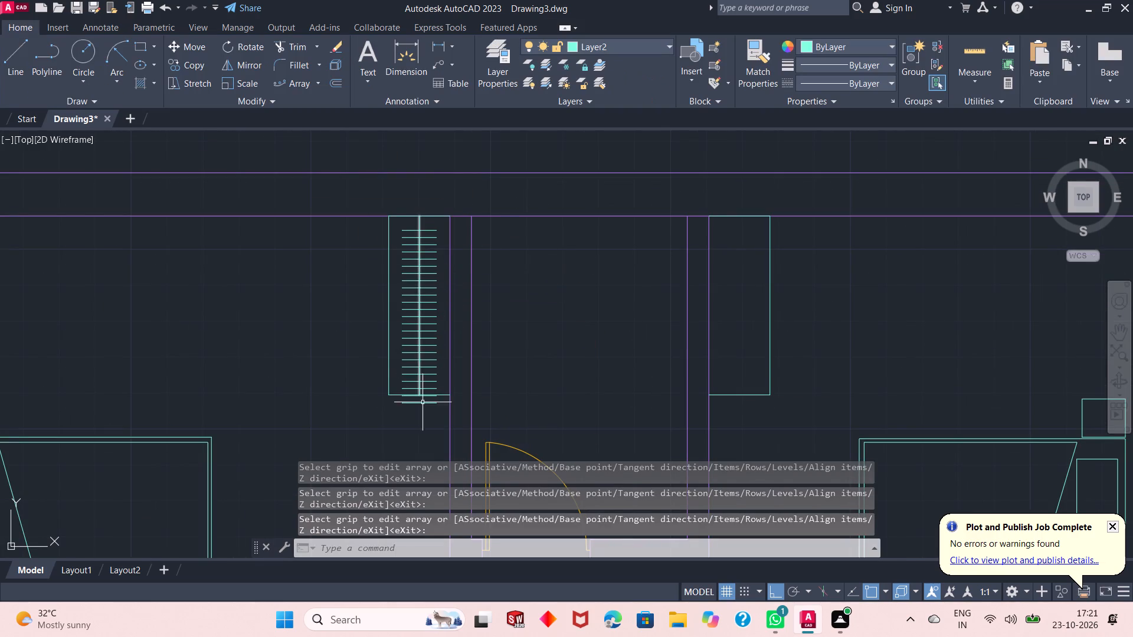
Erase the two surplus hanger lines at and just below the left wardrobe's lower edge.
left_click(425, 406)
left_click(425, 403)
scroll(422, 399, "up", 2)
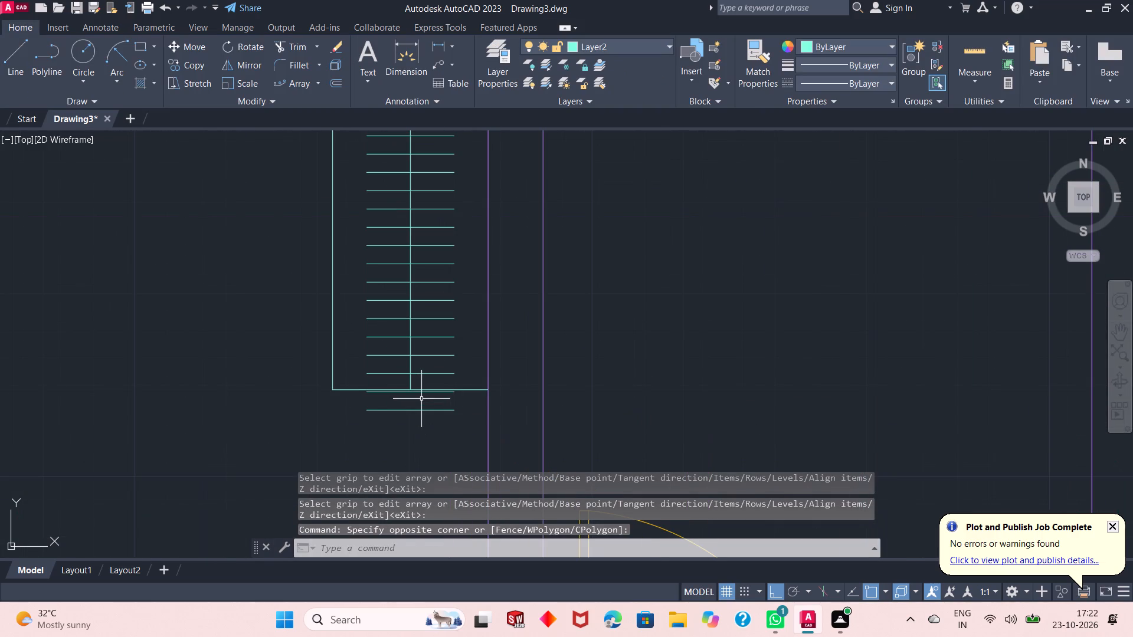
left_click(421, 400)
left_click(410, 413)
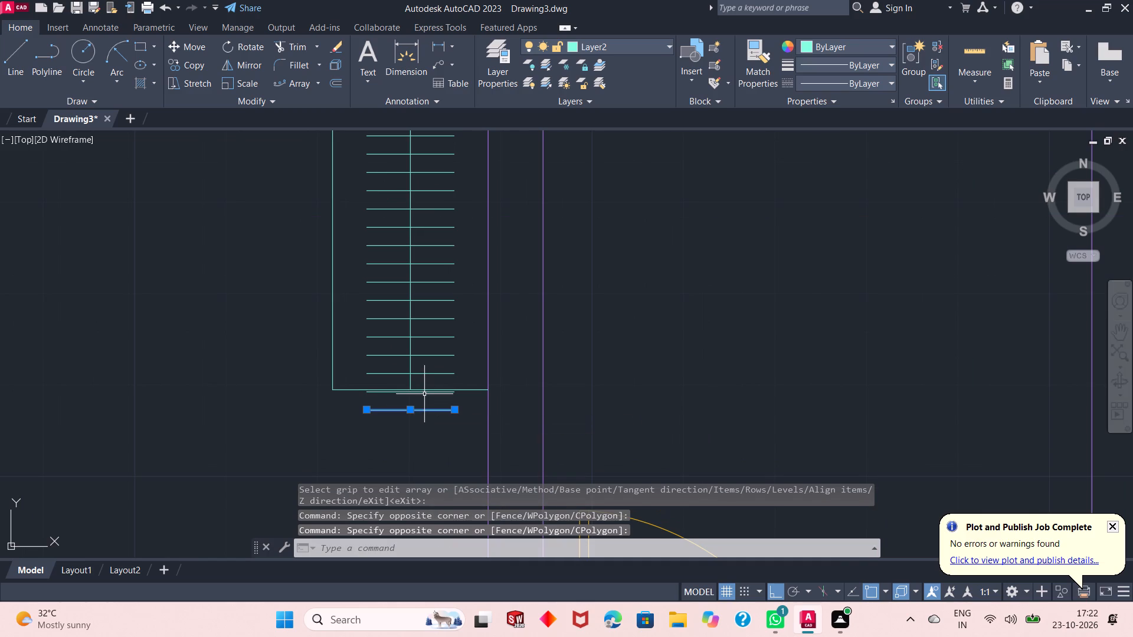
left_click(424, 393)
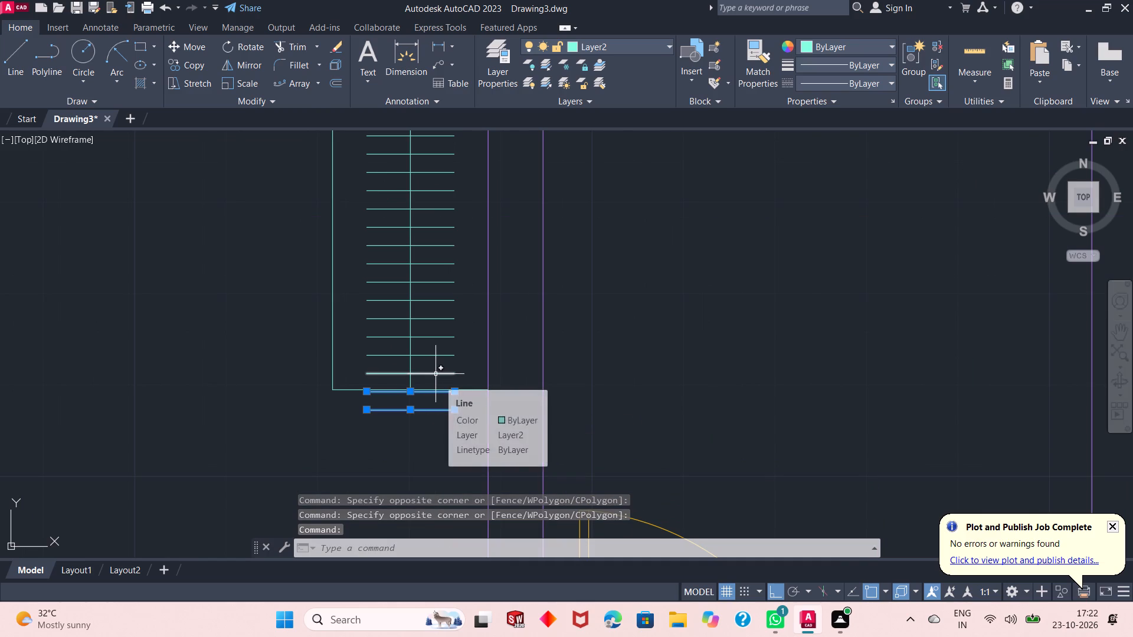
right_click(140, 218)
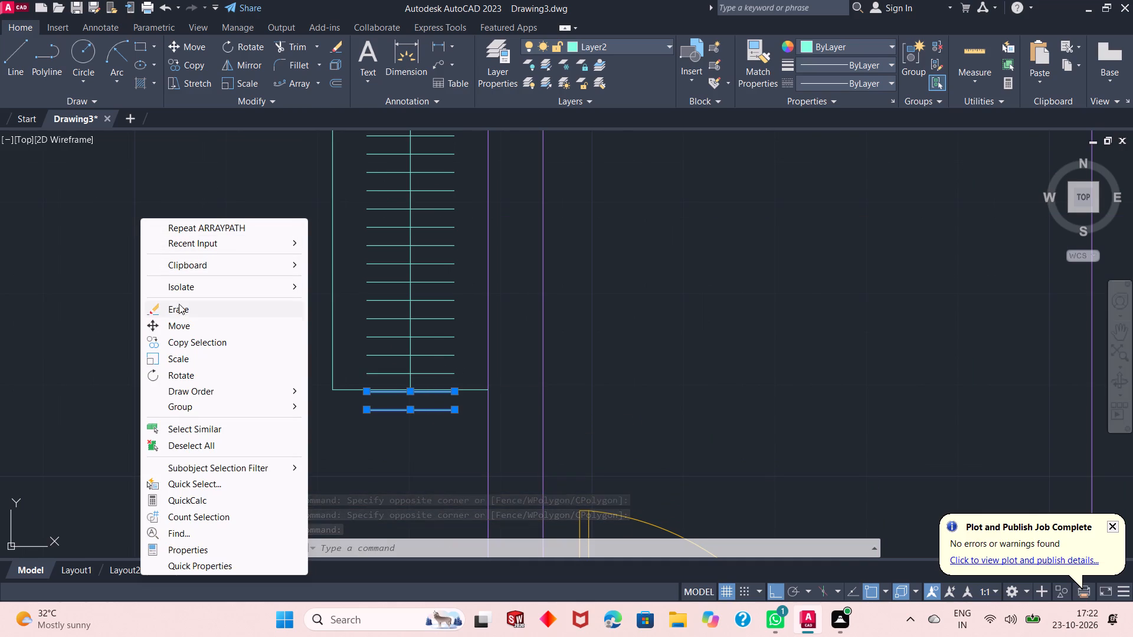
left_click(179, 305)
scroll(355, 390, "down", 2)
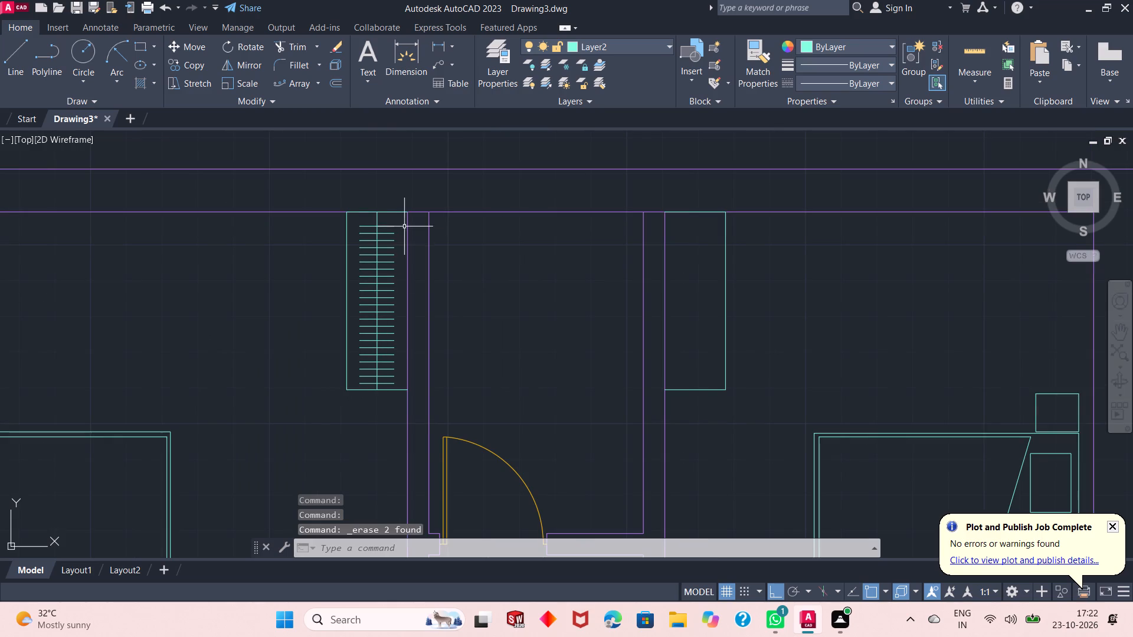
Copy the left wardrobe's hanger lines and centre line to the right wardrobe, from upper-edge midpoint to upper-edge midpoint.
left_click(395, 219)
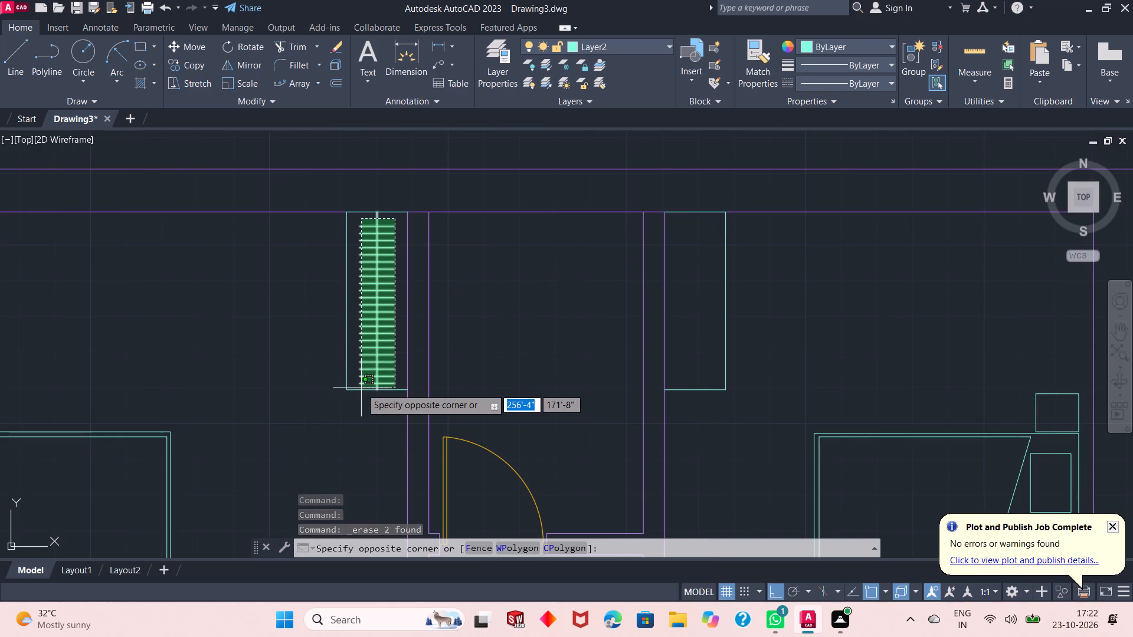
left_click(361, 388)
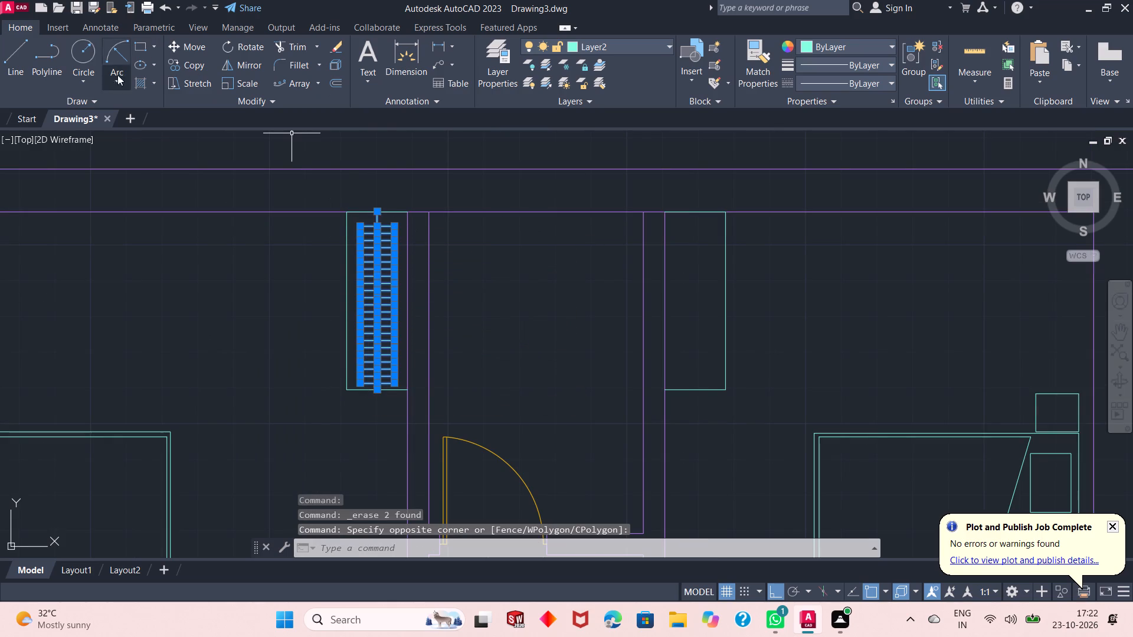
left_click(185, 65)
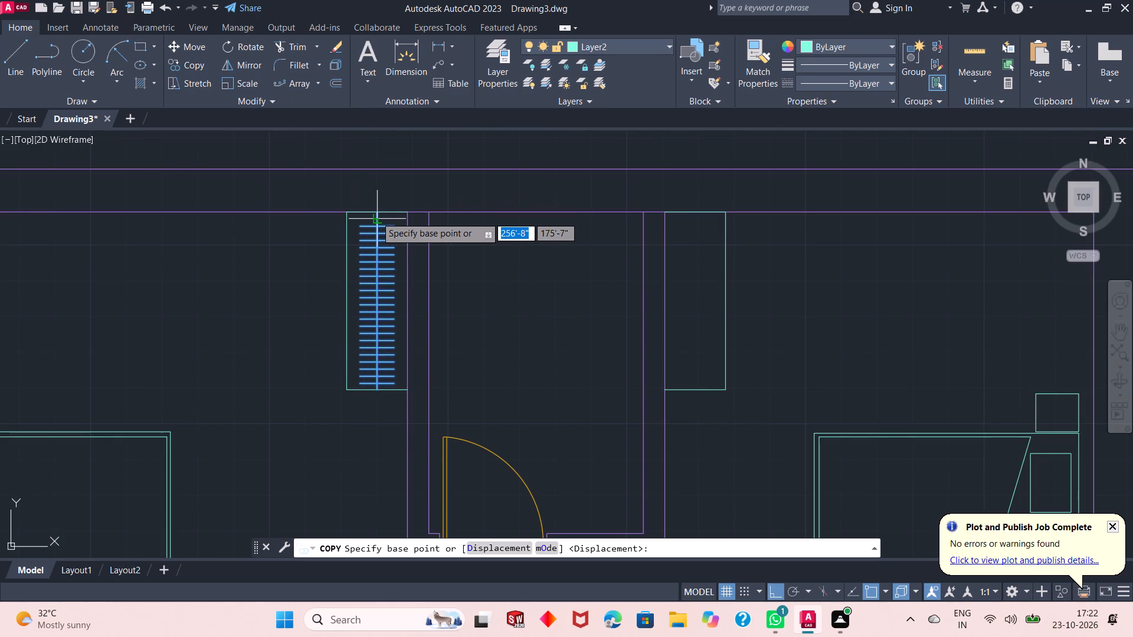
left_click(375, 209)
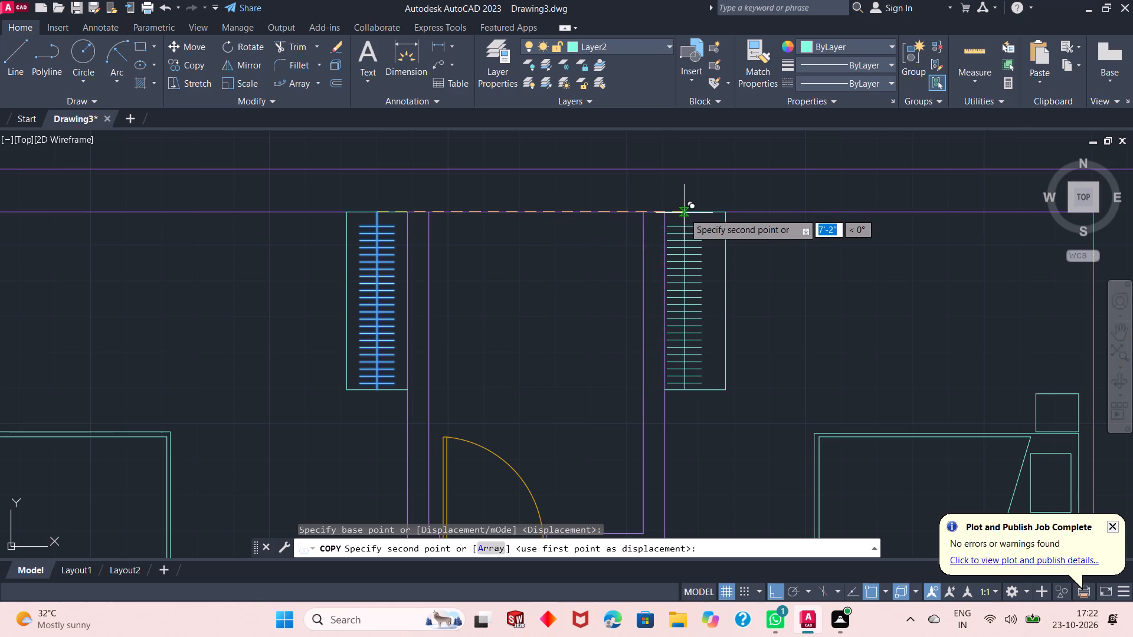
left_click(693, 213)
right_click(742, 245)
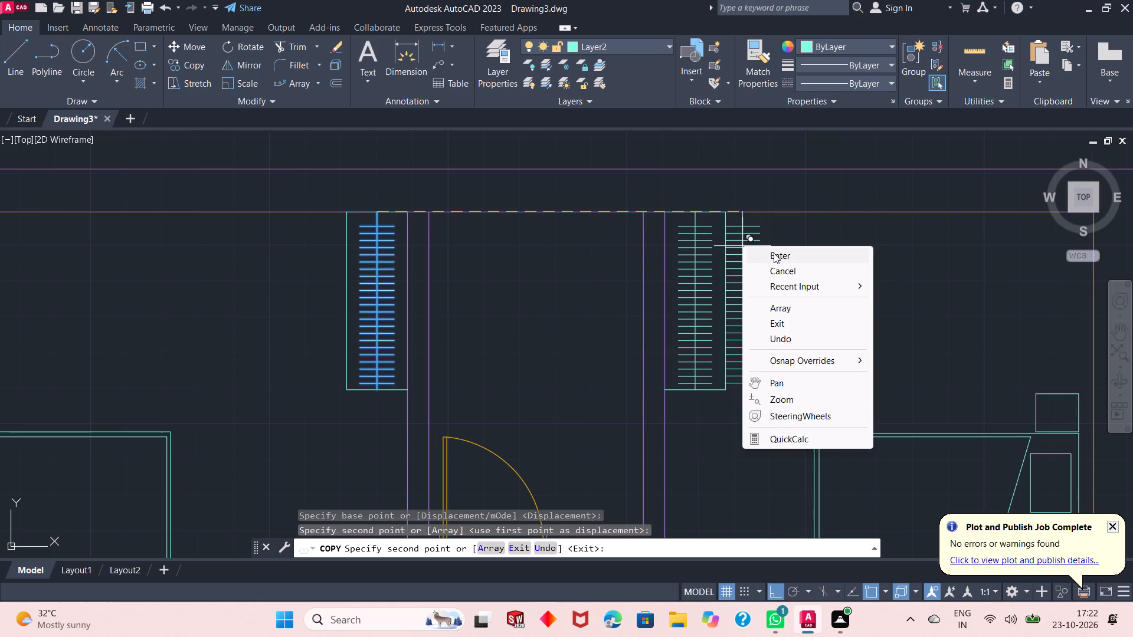
left_click(774, 253)
scroll(477, 209, "down", 1)
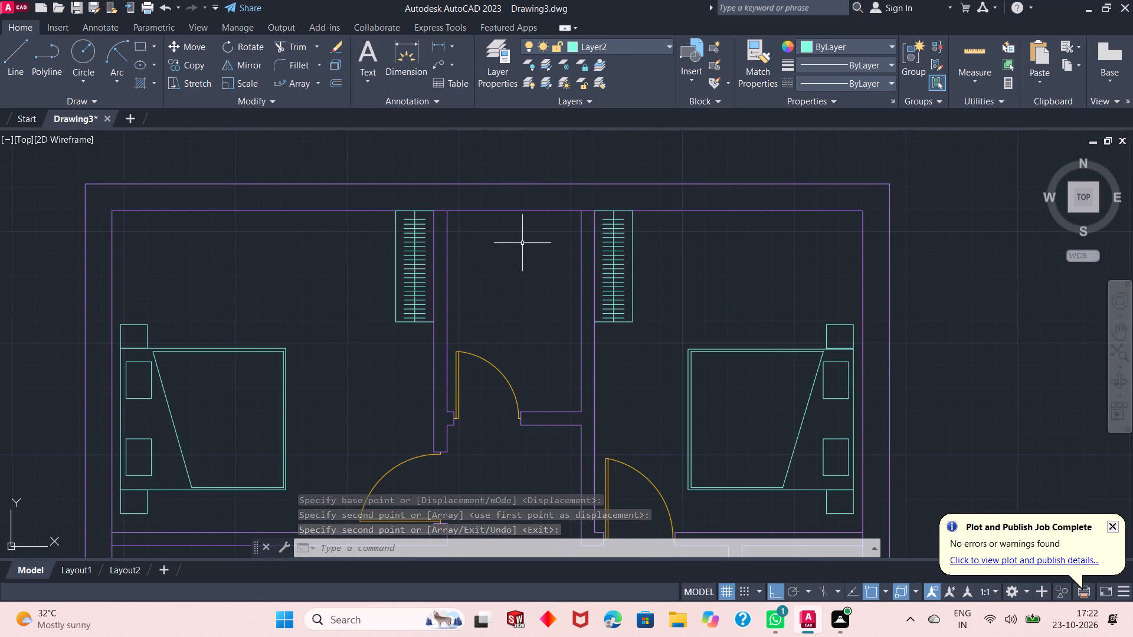
Draw a narrow vertical rectangle about 1' long against the right wall of the room between the wardrobes, near its upper corner.
left_click(139, 50)
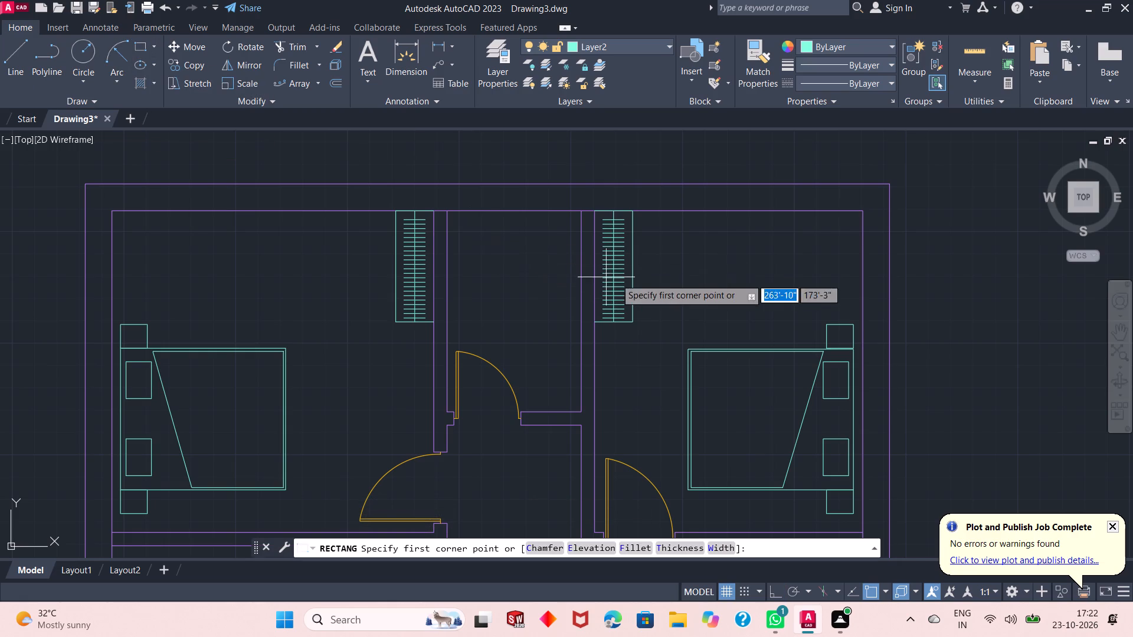
left_click(581, 223)
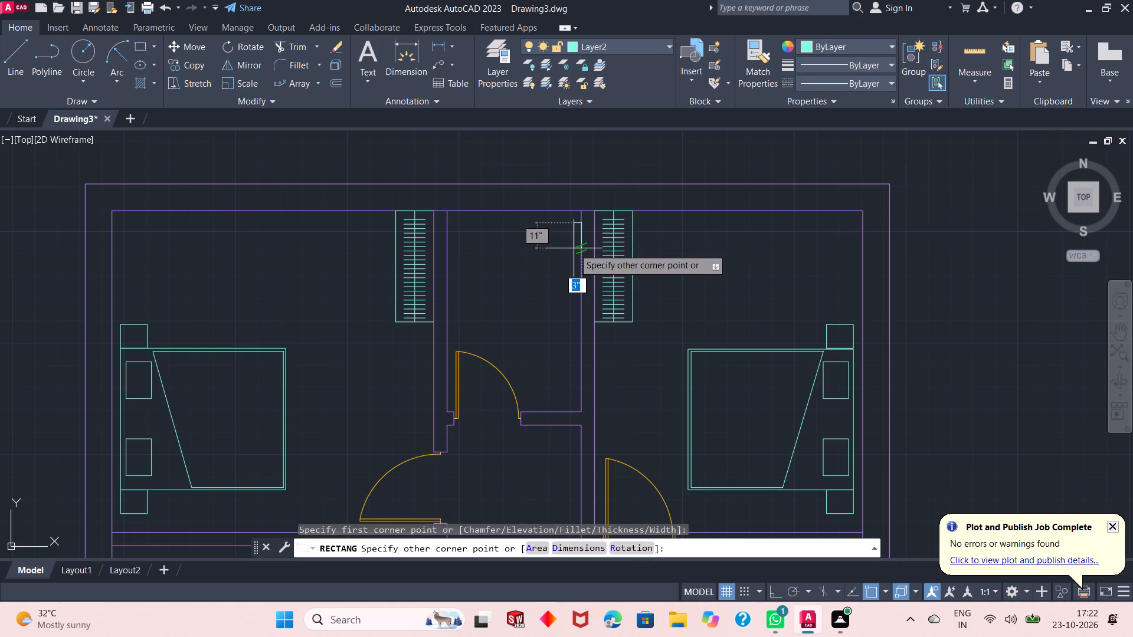
scroll(566, 248, "up", 1)
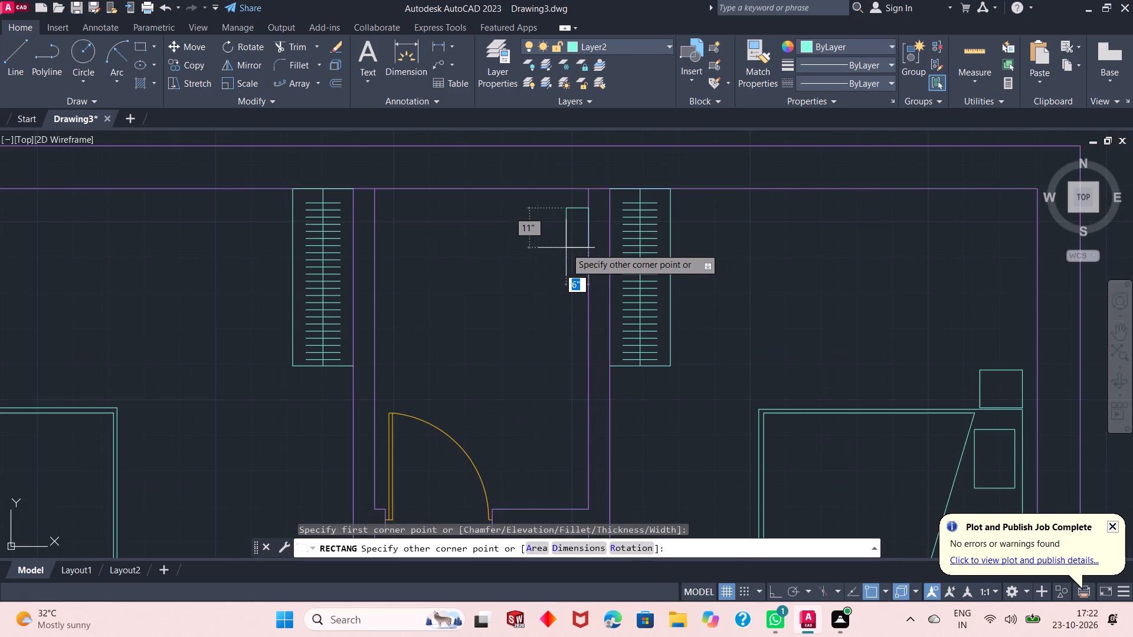
left_click(575, 249)
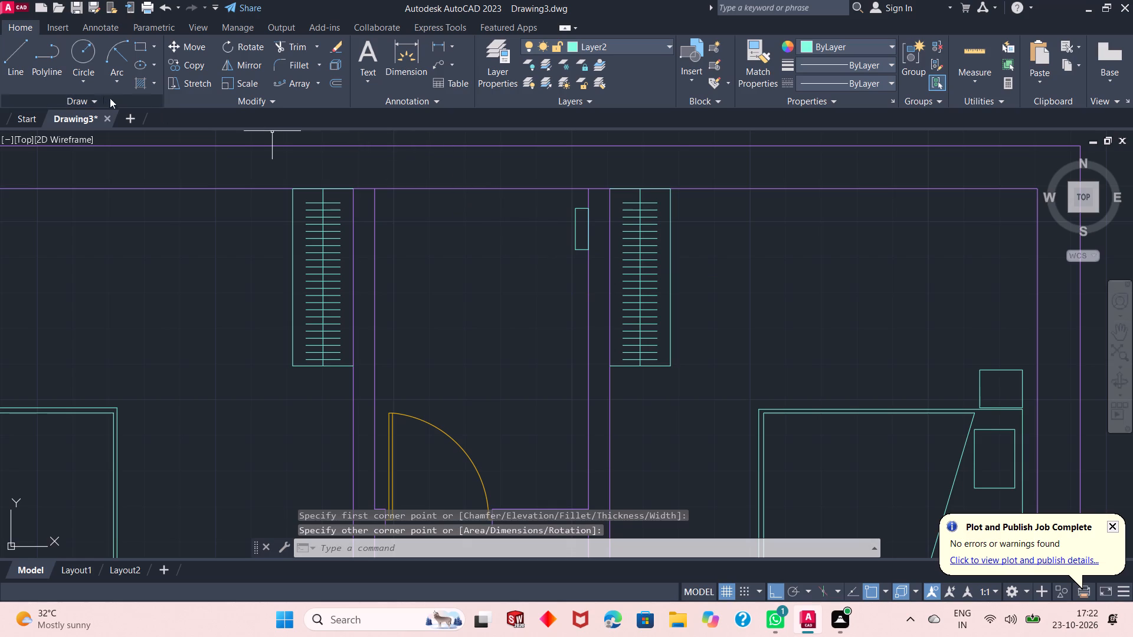
Start an ellipse for the fixture in the room between the wardrobes.
left_click(87, 51)
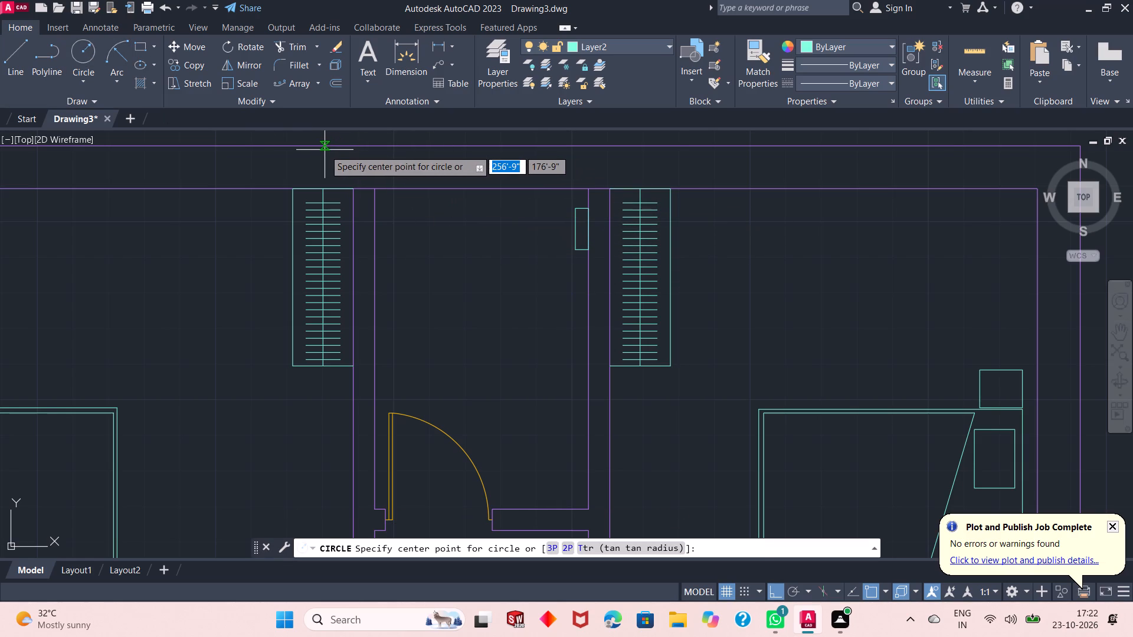
key("Escape")
left_click(156, 71)
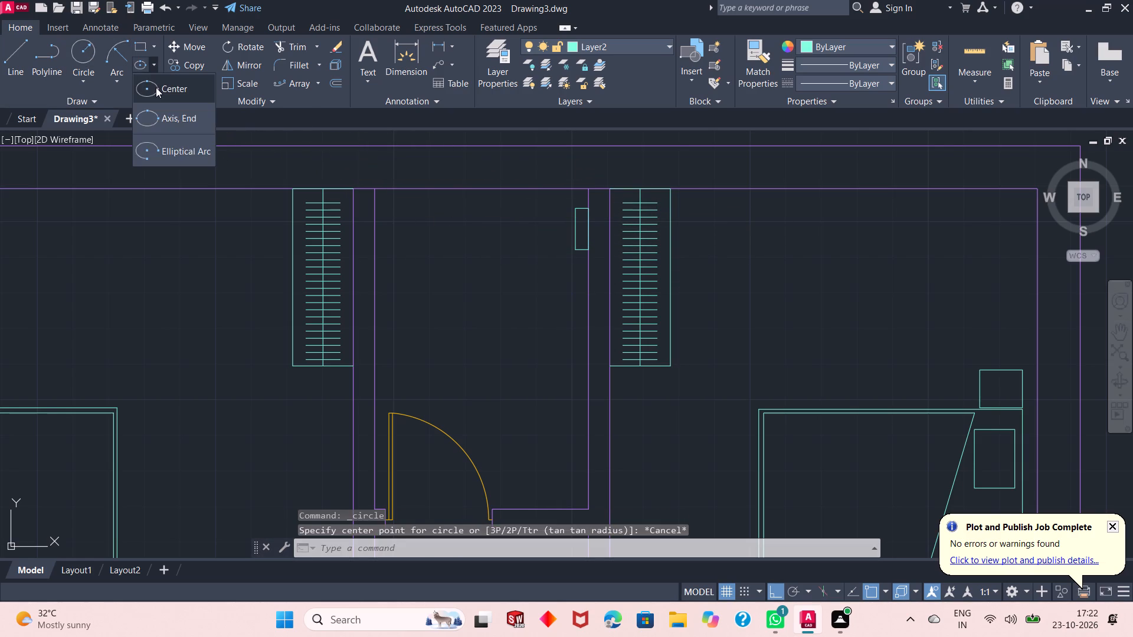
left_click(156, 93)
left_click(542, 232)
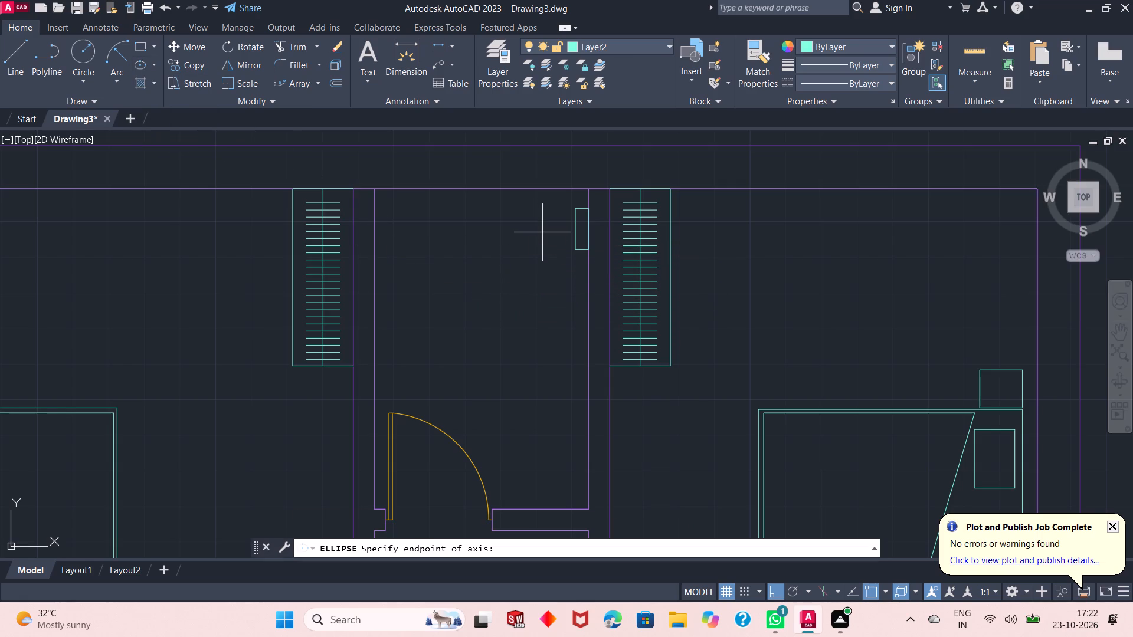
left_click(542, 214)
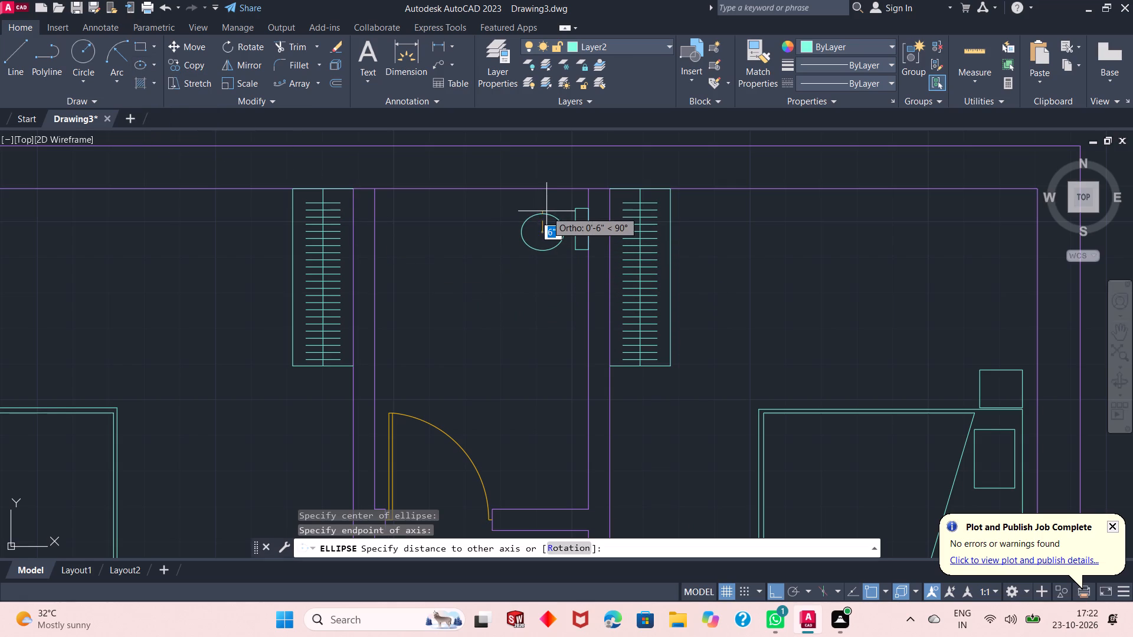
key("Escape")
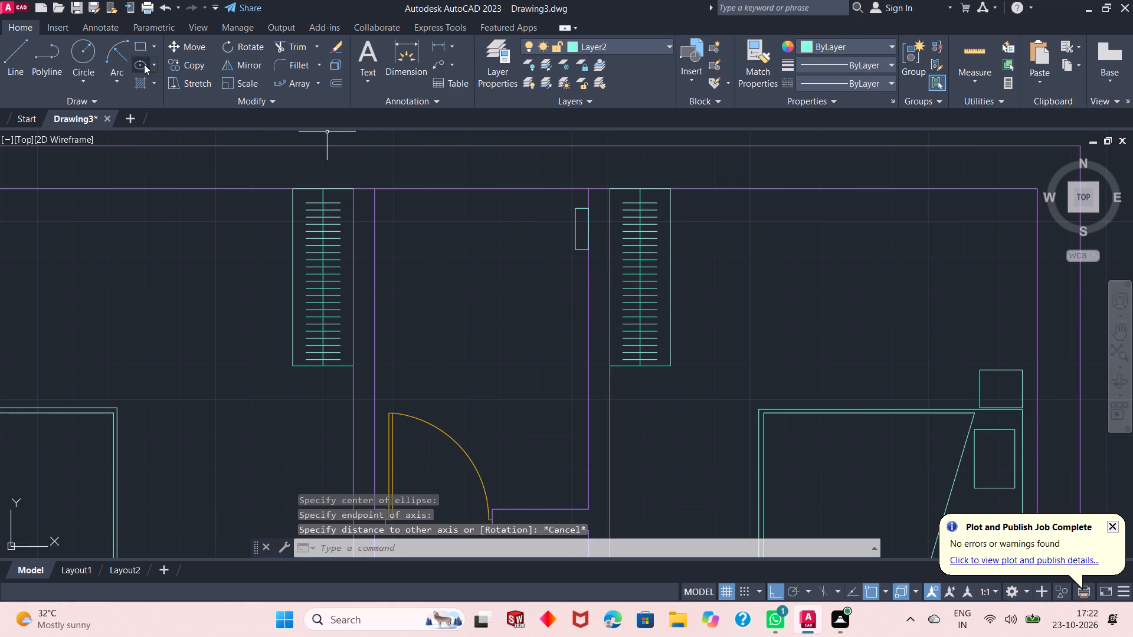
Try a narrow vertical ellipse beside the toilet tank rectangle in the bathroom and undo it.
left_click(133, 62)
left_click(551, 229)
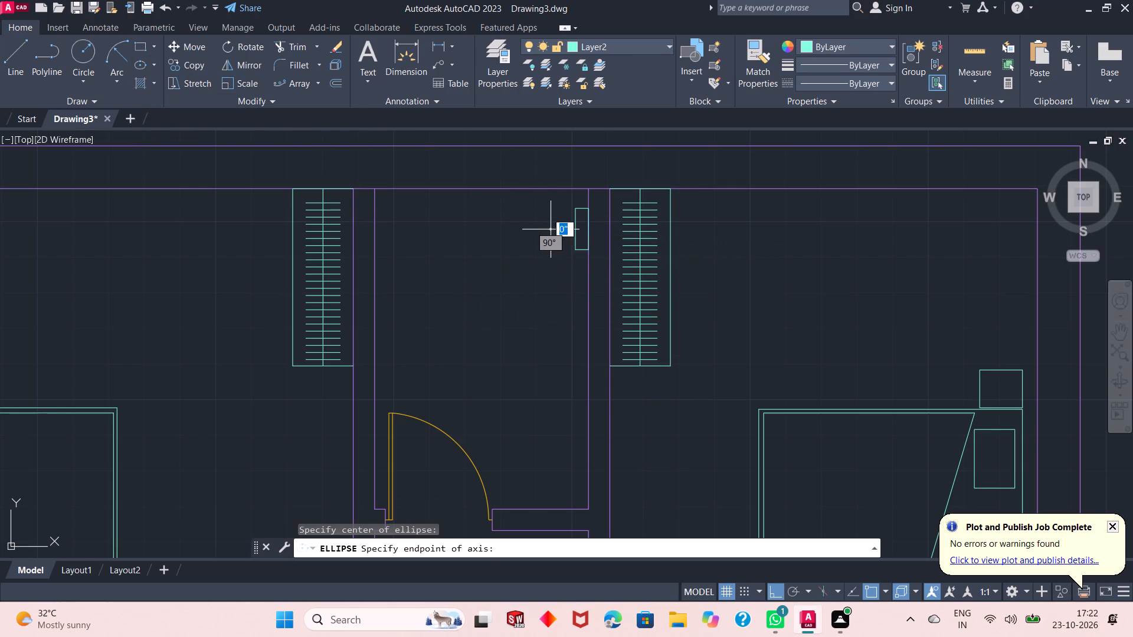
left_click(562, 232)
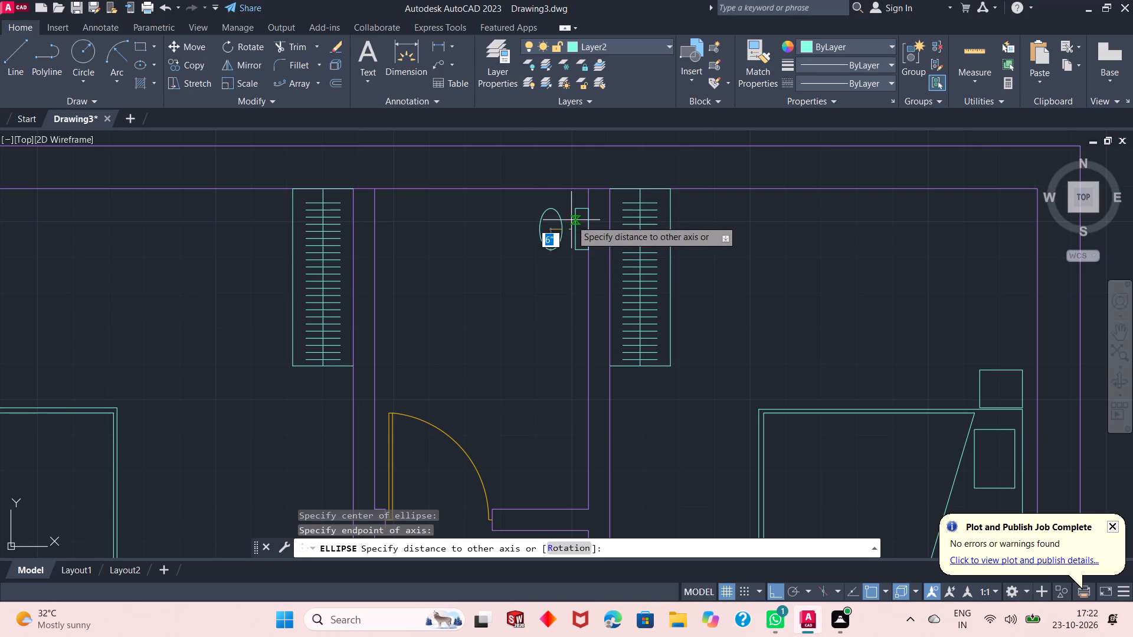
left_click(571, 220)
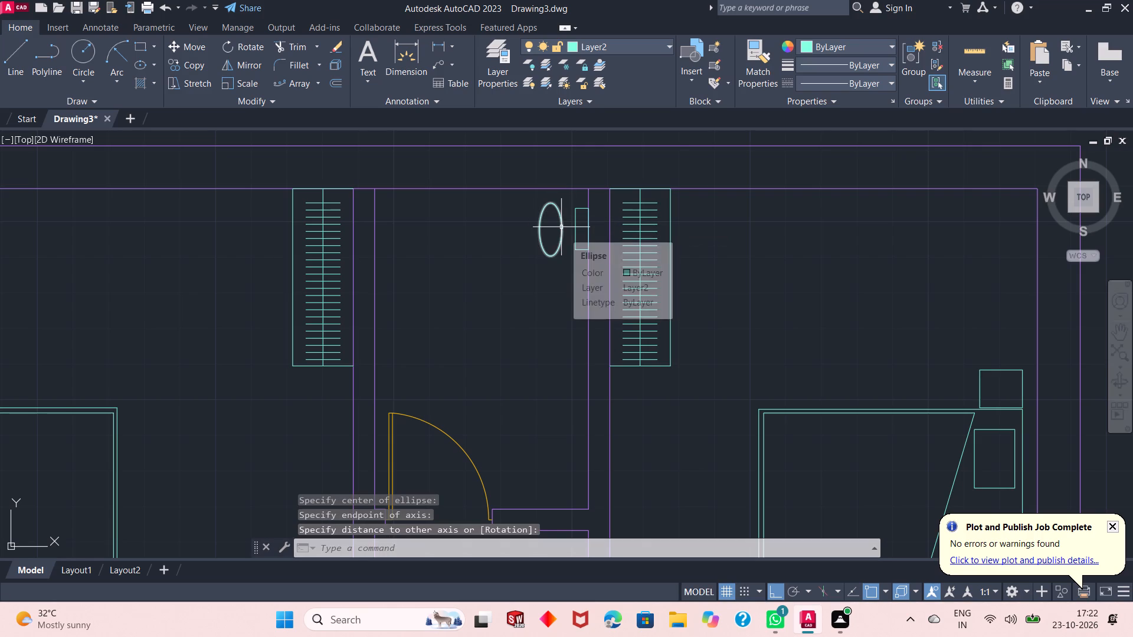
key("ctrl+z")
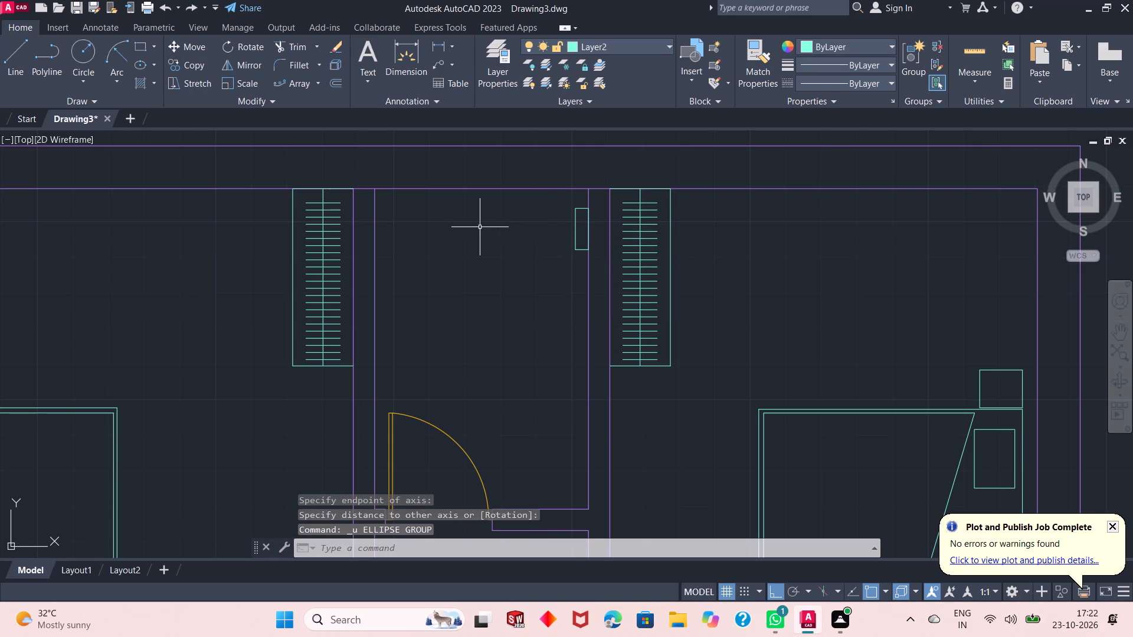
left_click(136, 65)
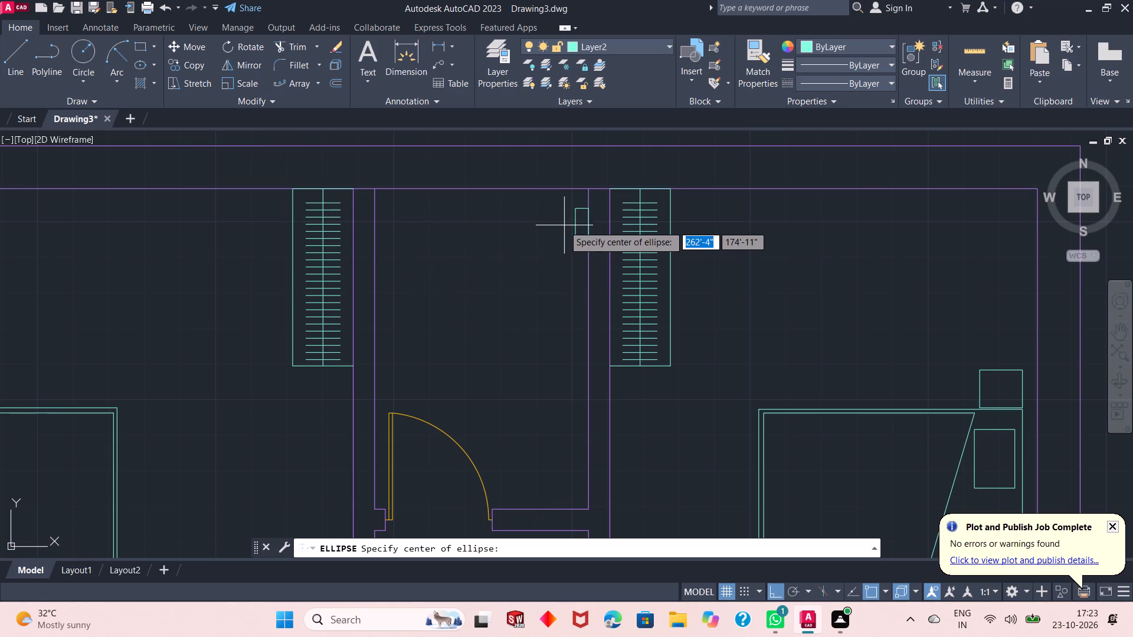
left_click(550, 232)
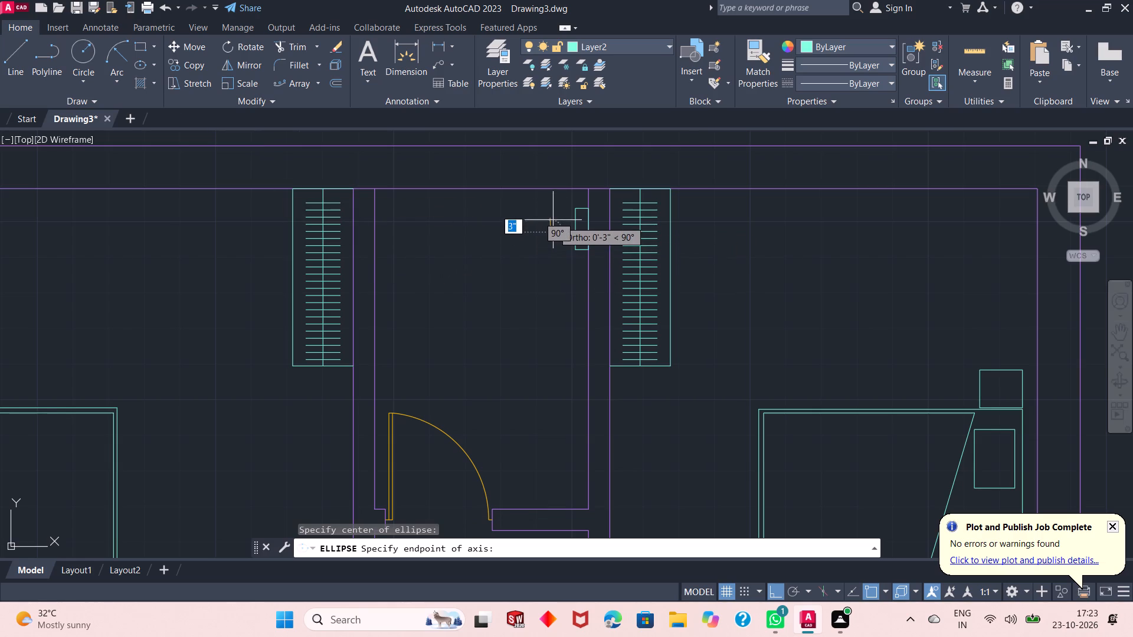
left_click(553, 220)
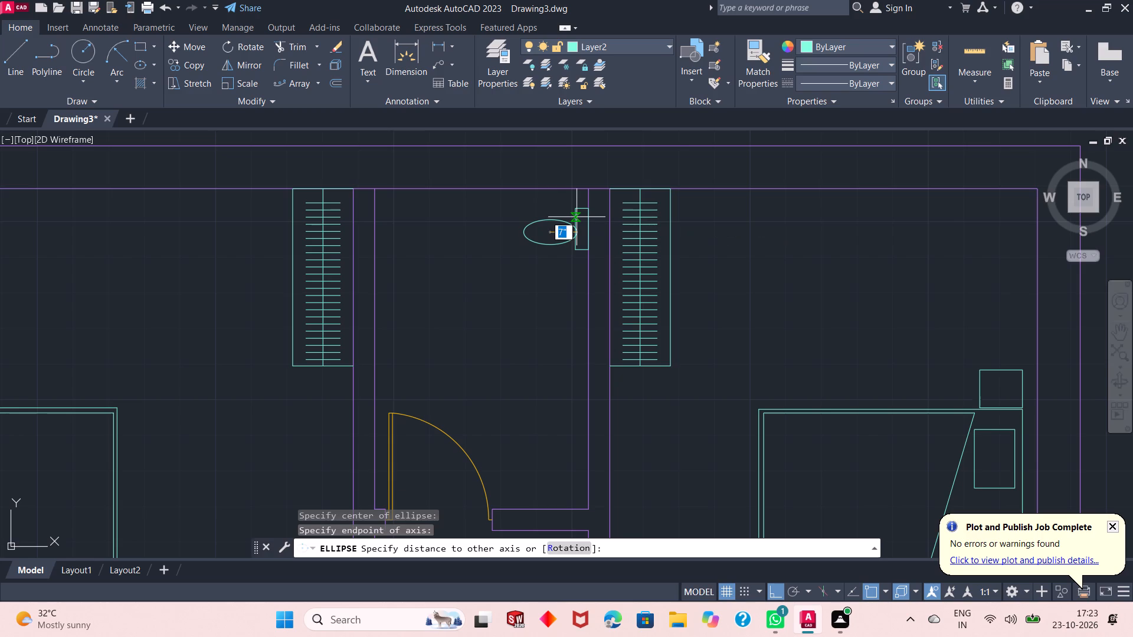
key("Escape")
Draw the toilet bowl as a horizontal ellipse touching the tank rectangle, with a vertical half-axis of about 6".
left_click(148, 65)
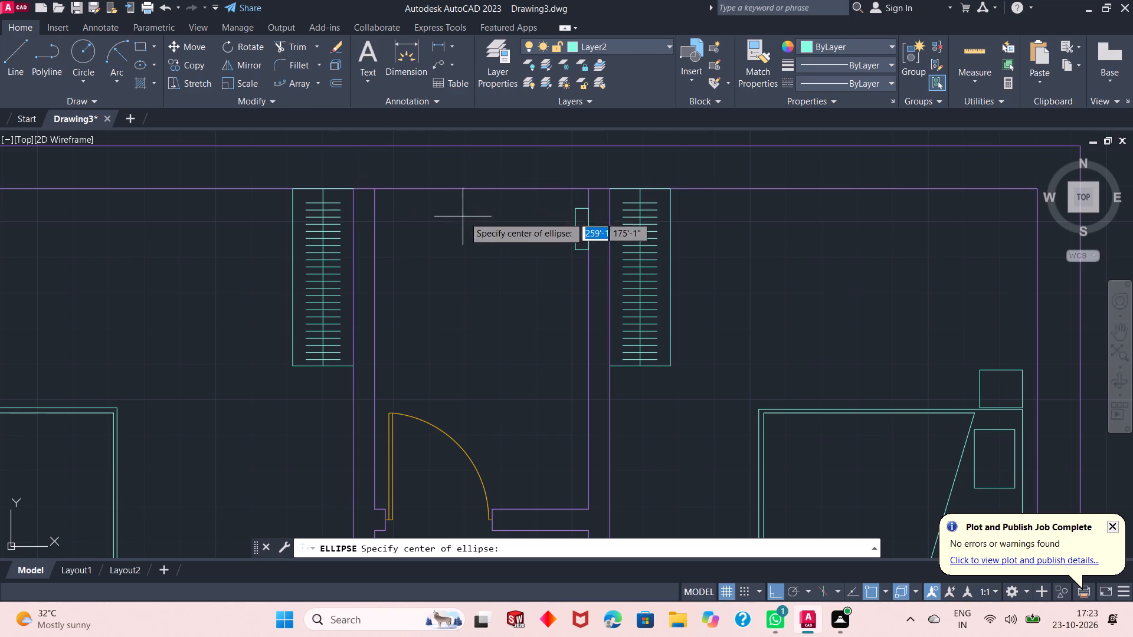
left_click(547, 230)
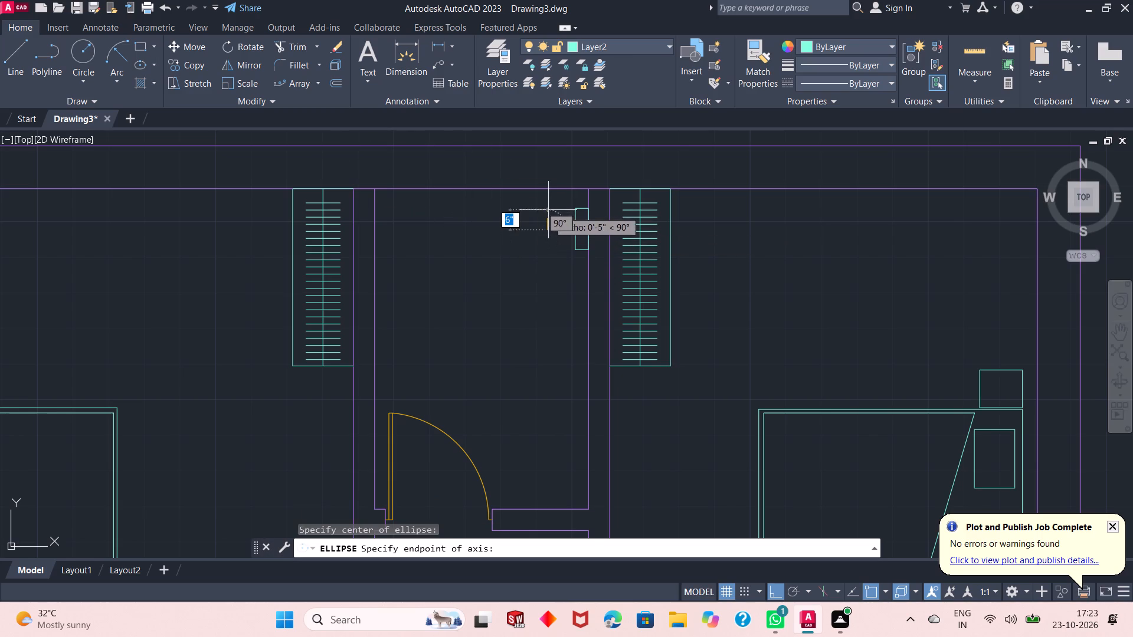
left_click(551, 208)
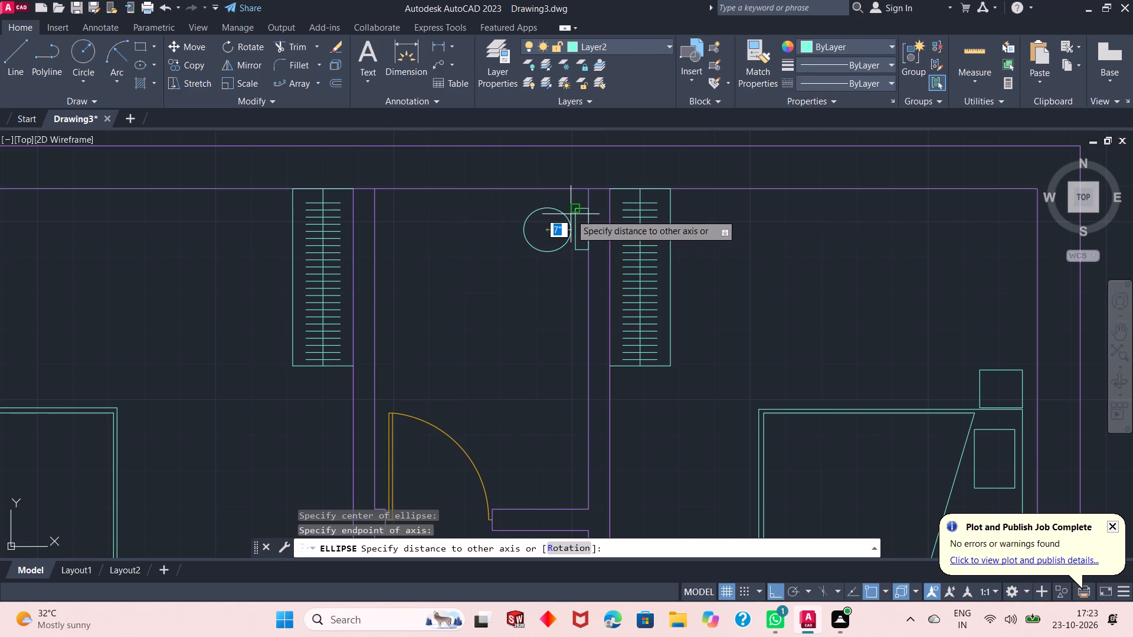
left_click(574, 223)
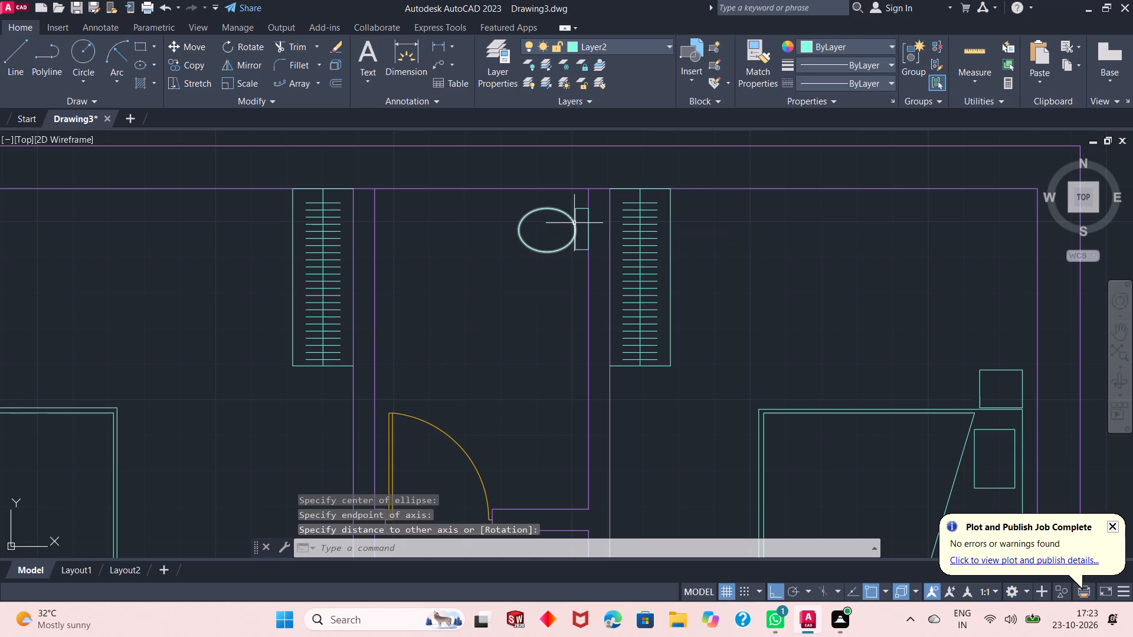
key("Escape")
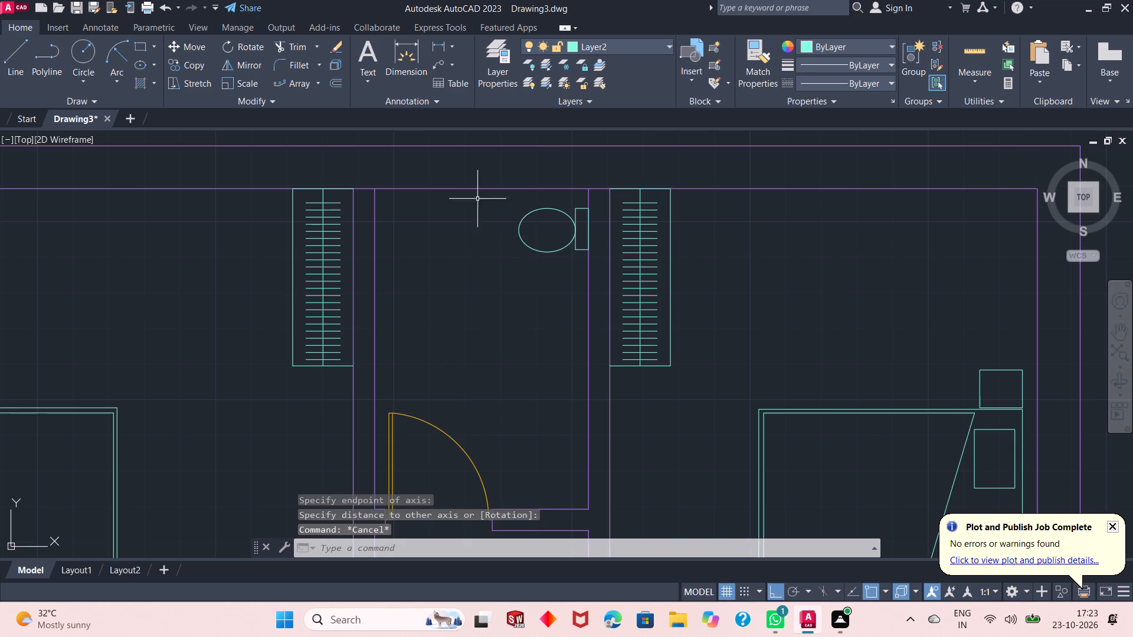
Offset the toilet bowl ellipse outward by 1" using the Through option.
left_click(329, 87)
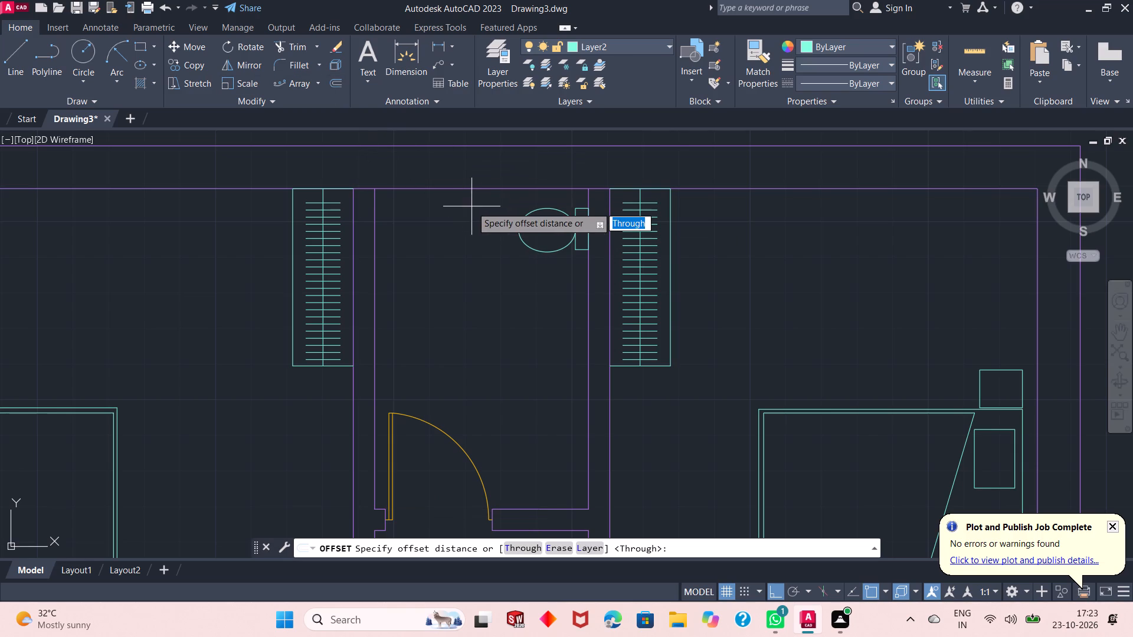
right_click(471, 206)
left_click(490, 210)
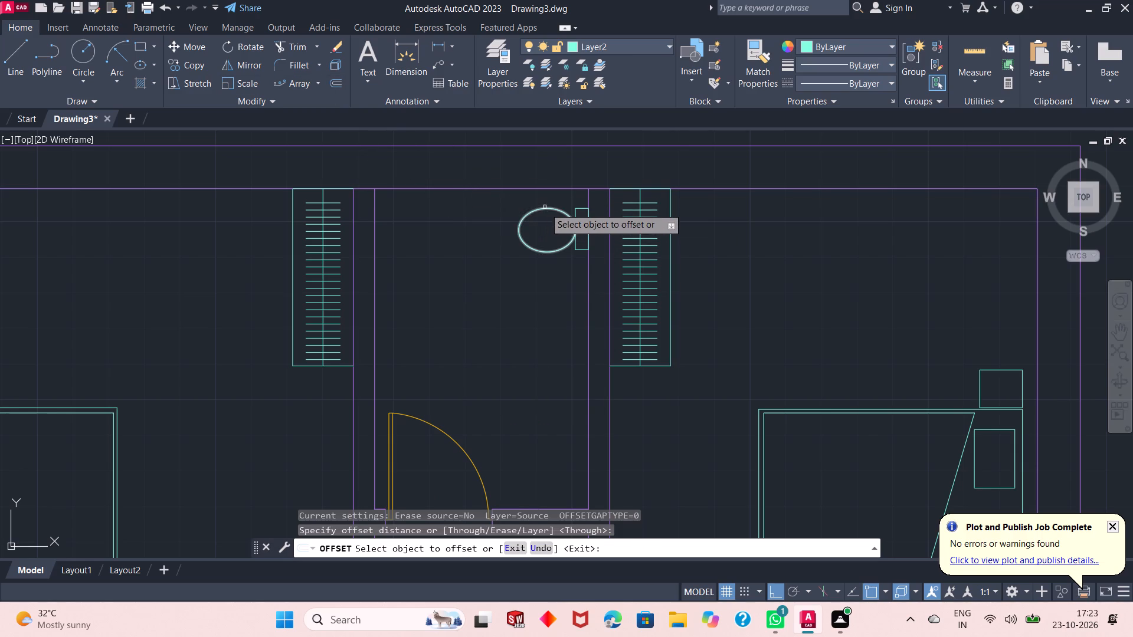
left_click(545, 208)
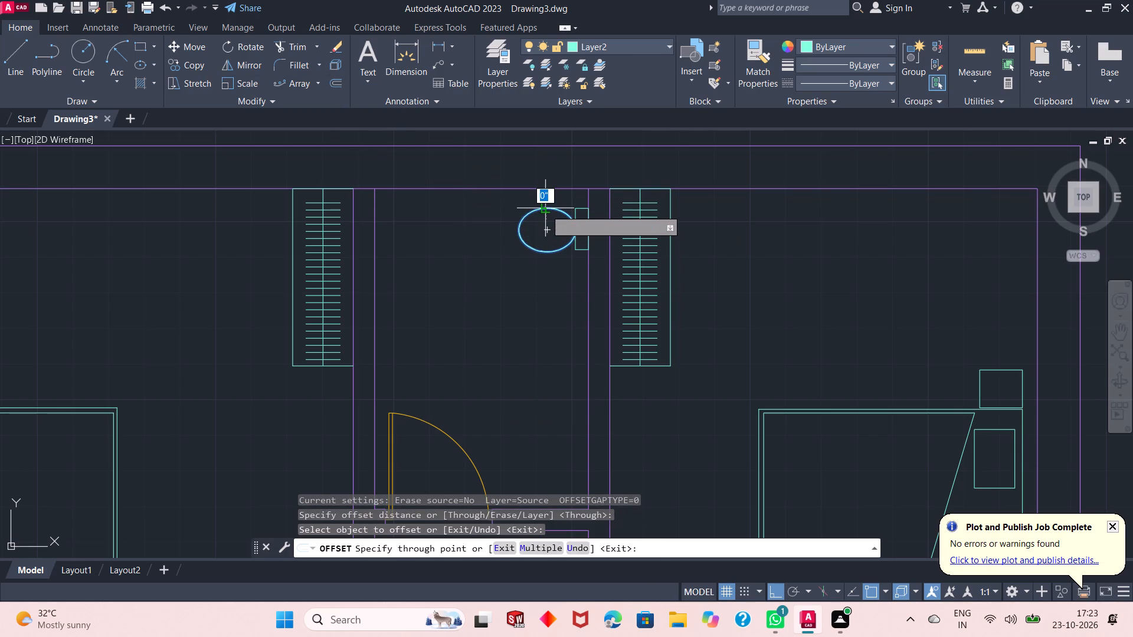
type("1\"")
key("Return")
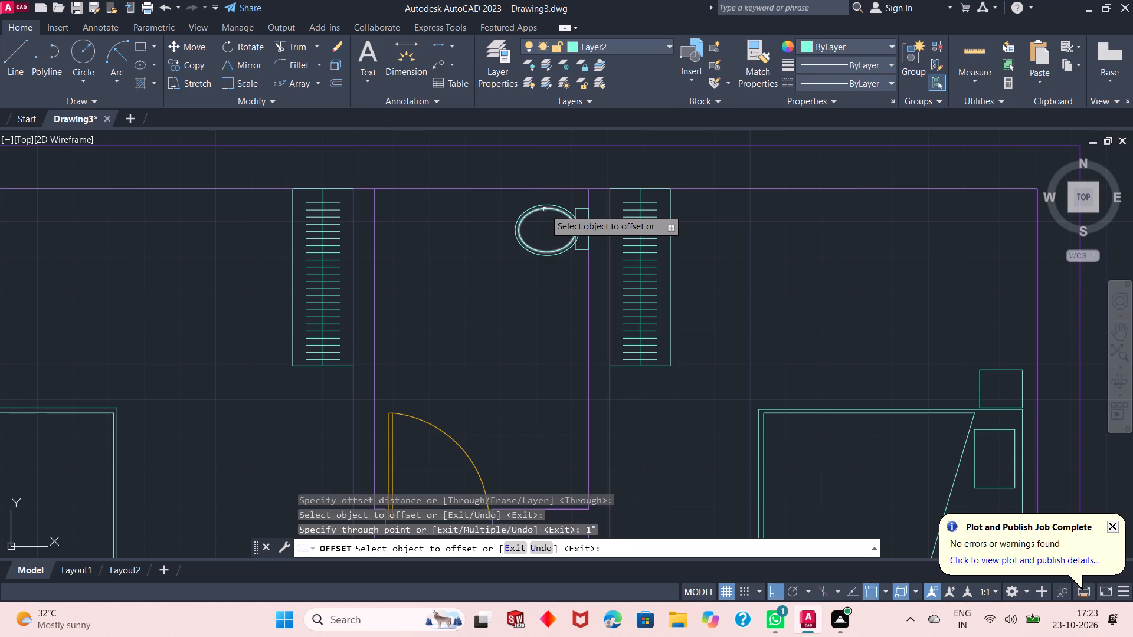
right_click(480, 236)
left_click(490, 241)
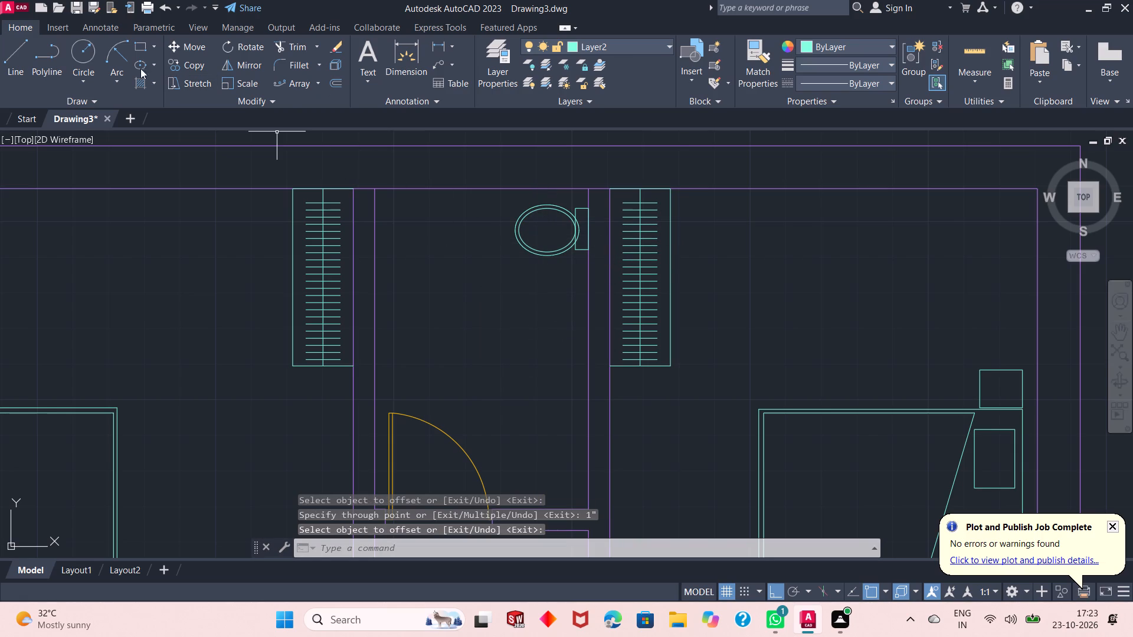
Draw a washbasin rectangle about 9" by 1'-1" against the bathroom's east wall, opposite the door swing.
left_click(137, 50)
scroll(467, 252, "down", 1)
scroll(497, 379, "up", 2)
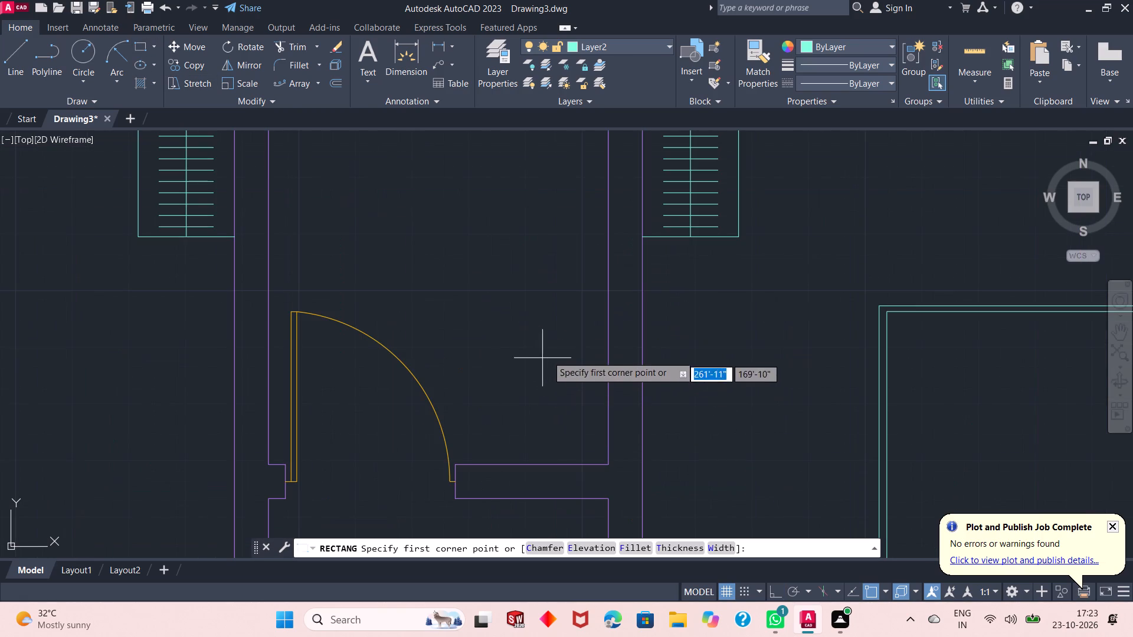
left_click(608, 312)
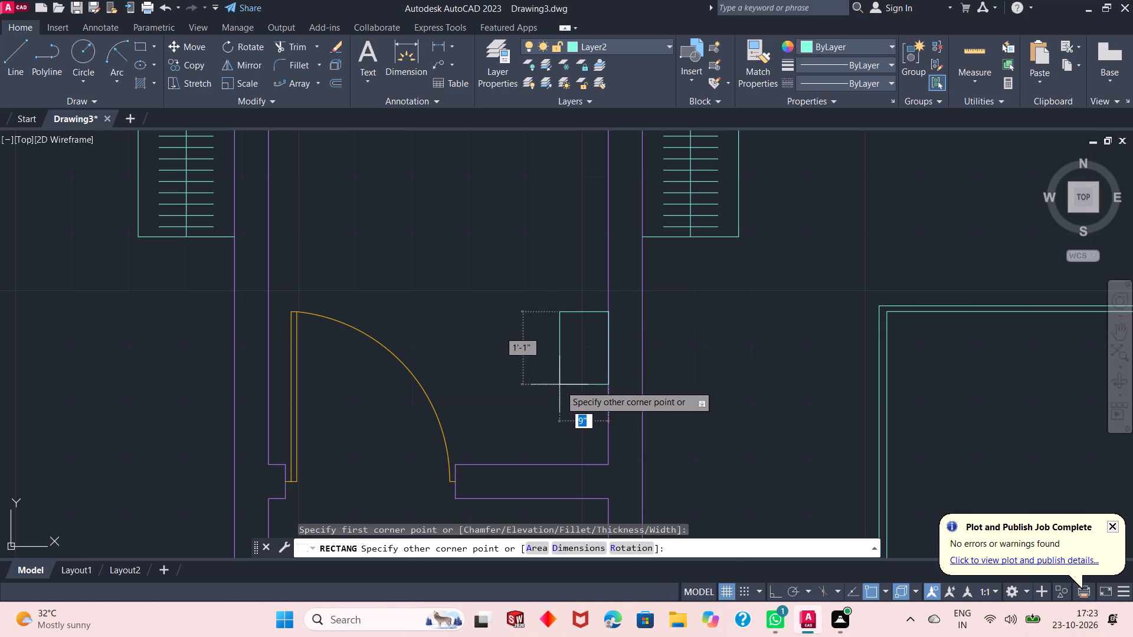
left_click(560, 385)
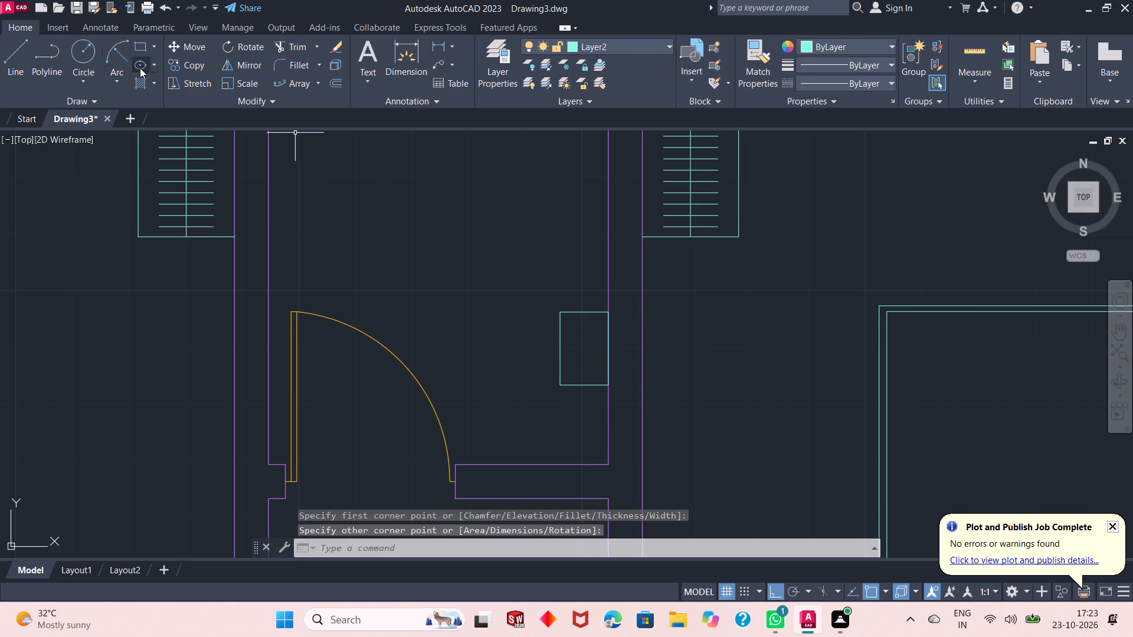
Draw a circle of about 7" radius centred on the midpoint of the washbasin rectangle's side away from the wall.
left_click(78, 55)
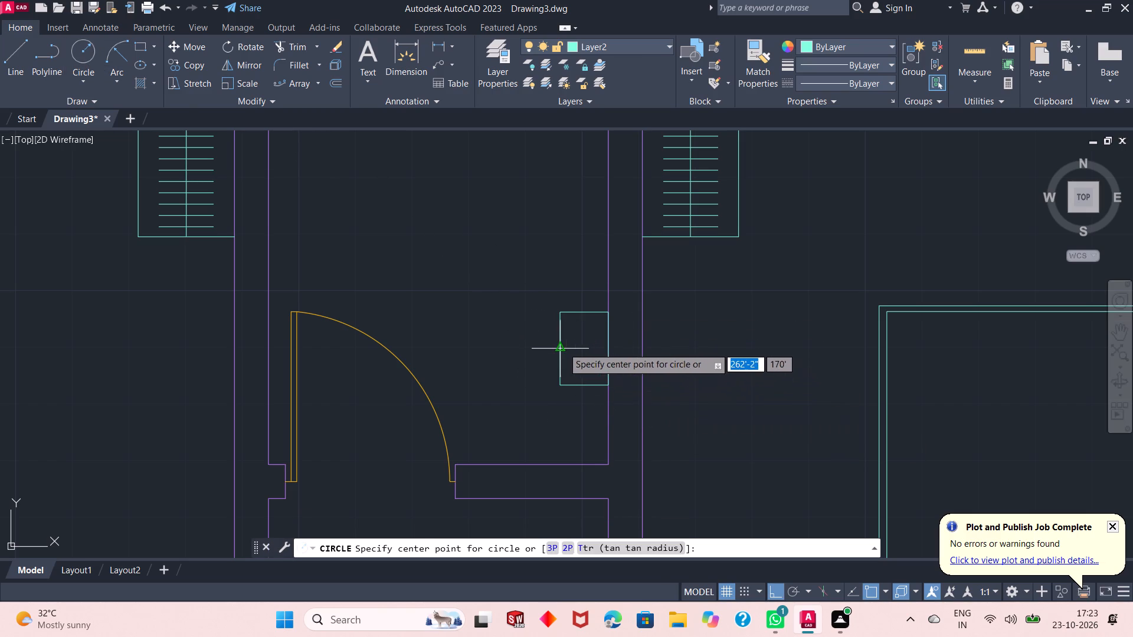
left_click(563, 347)
left_click(571, 308)
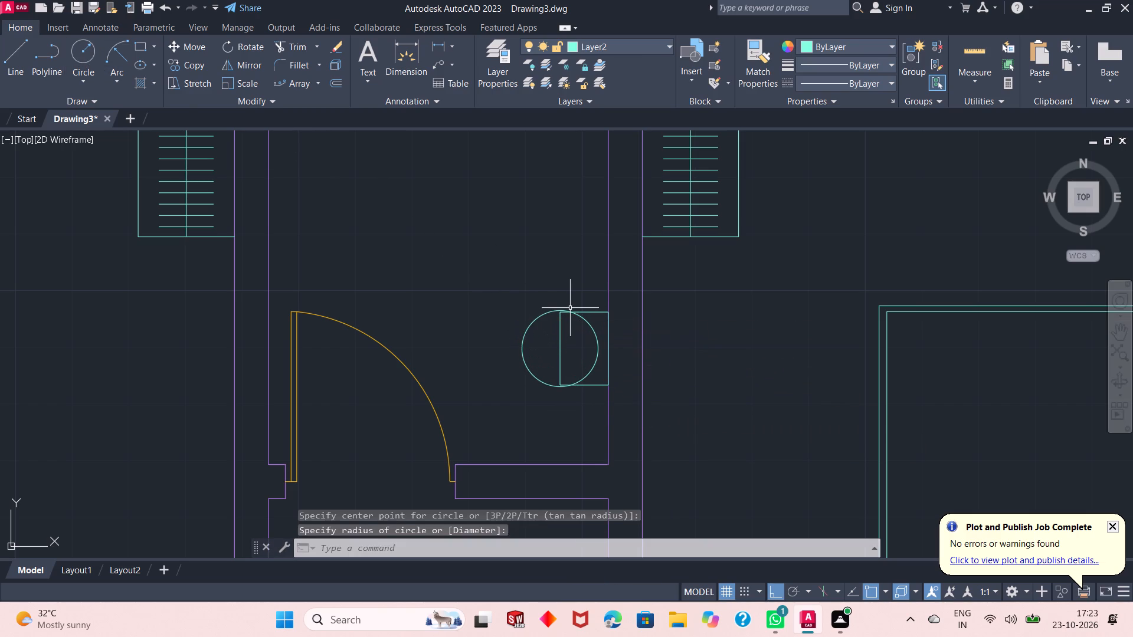
key("Escape")
Draw a small concentric drain circle at the centre of the washbasin circle.
scroll(568, 307, "down", 2)
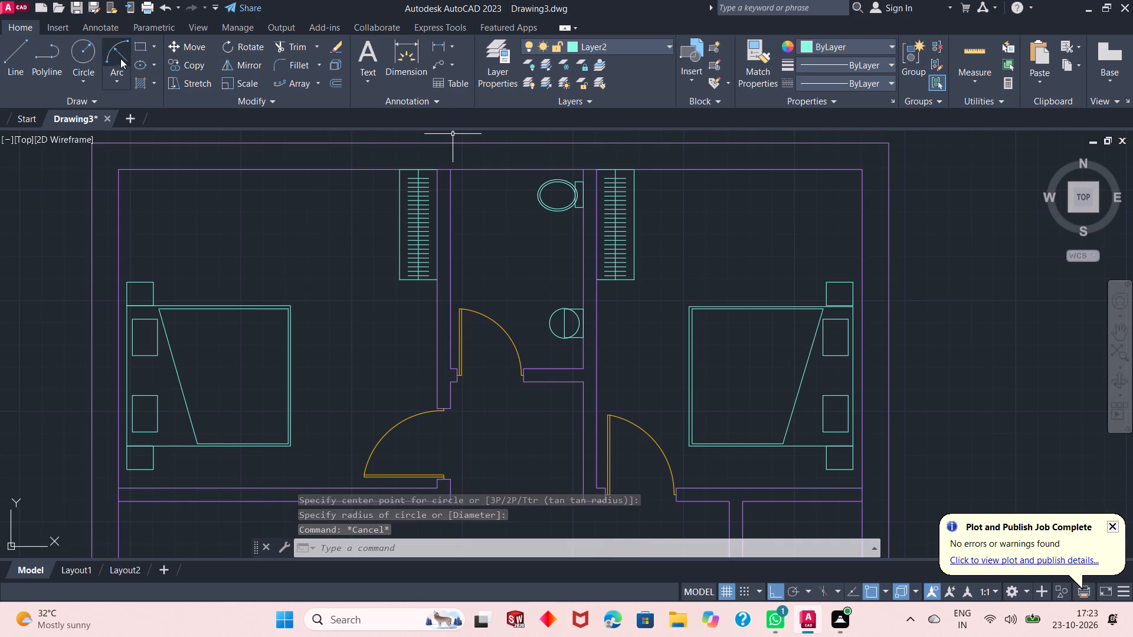
left_click(74, 53)
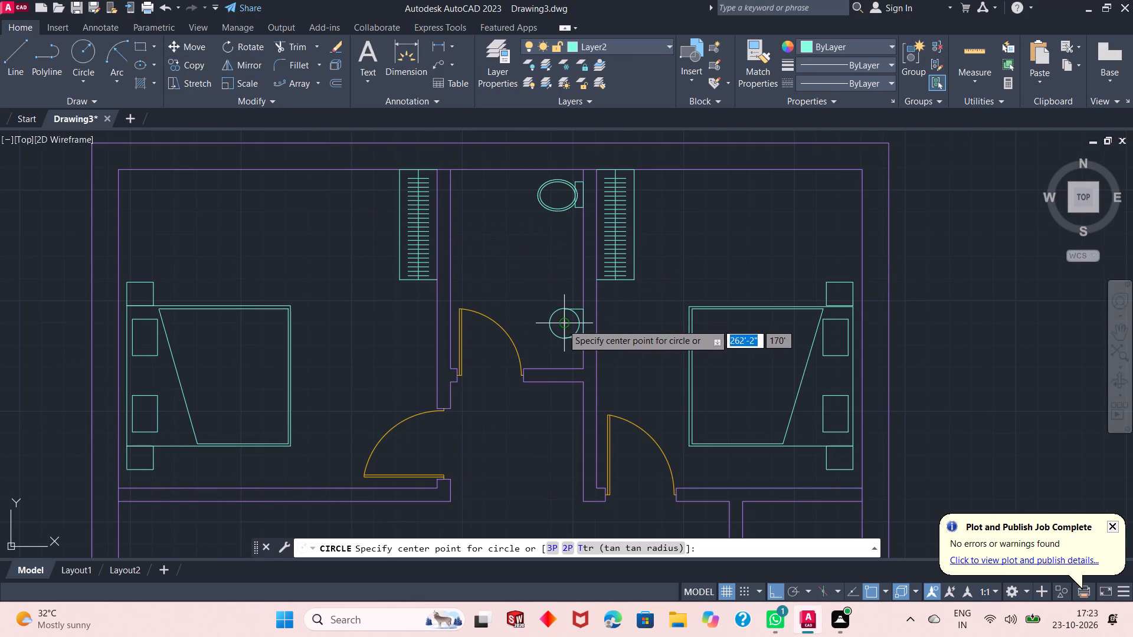
left_click(562, 324)
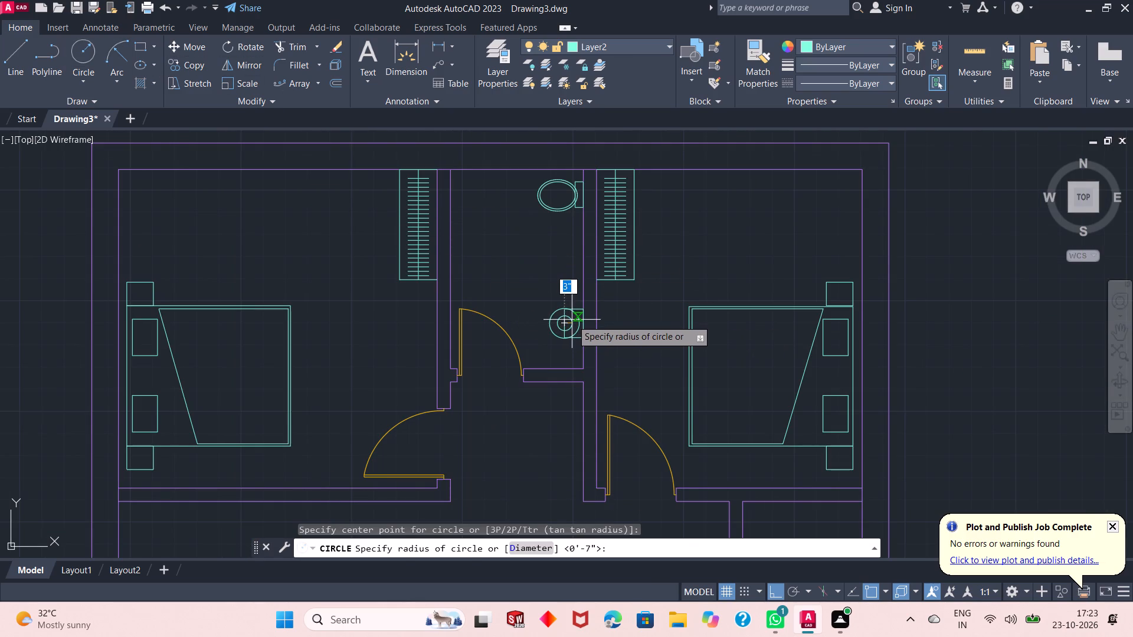
scroll(572, 320, "up", 2)
left_click(558, 321)
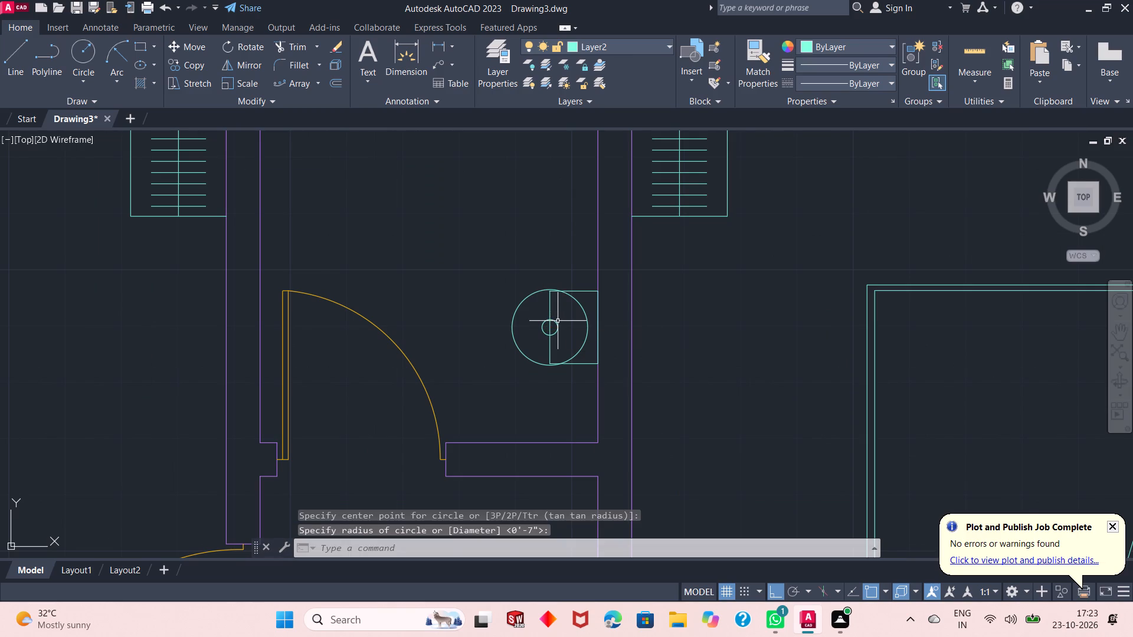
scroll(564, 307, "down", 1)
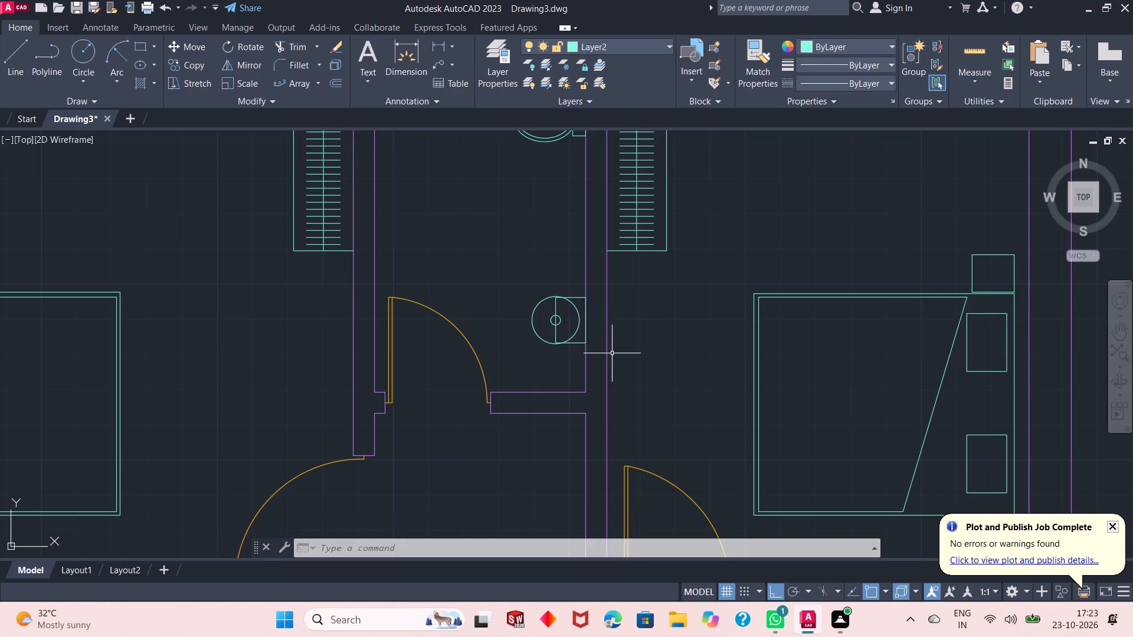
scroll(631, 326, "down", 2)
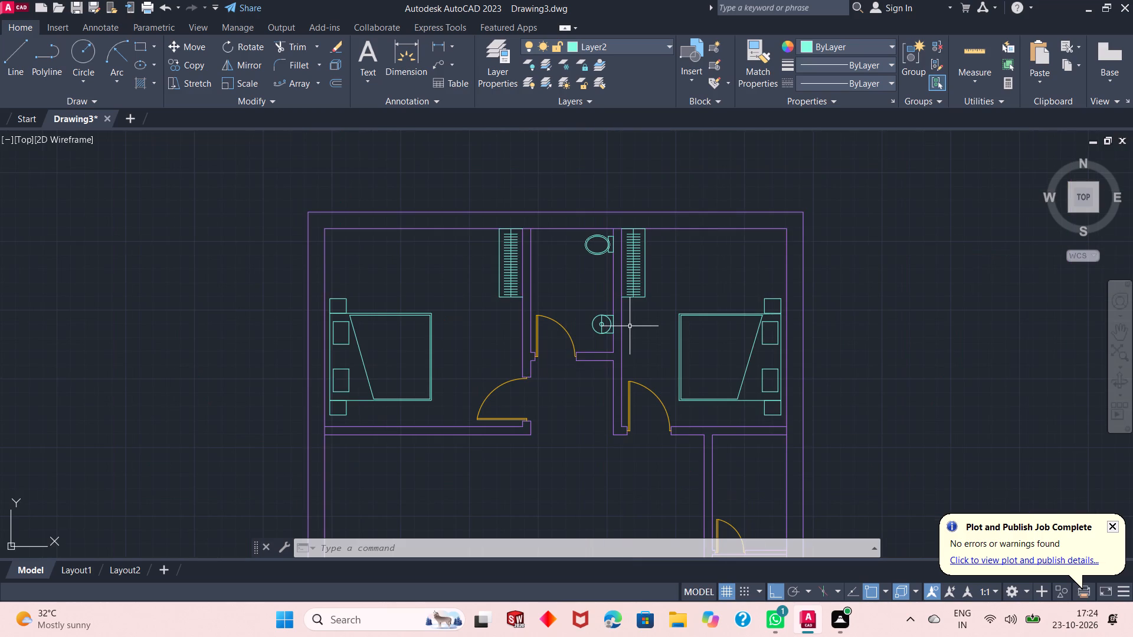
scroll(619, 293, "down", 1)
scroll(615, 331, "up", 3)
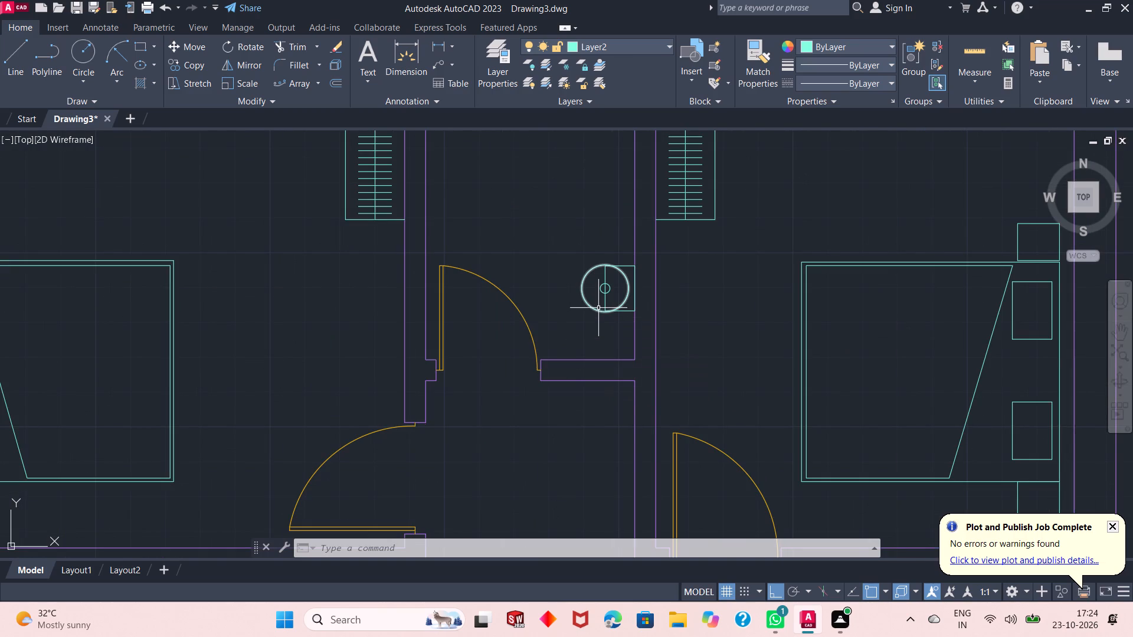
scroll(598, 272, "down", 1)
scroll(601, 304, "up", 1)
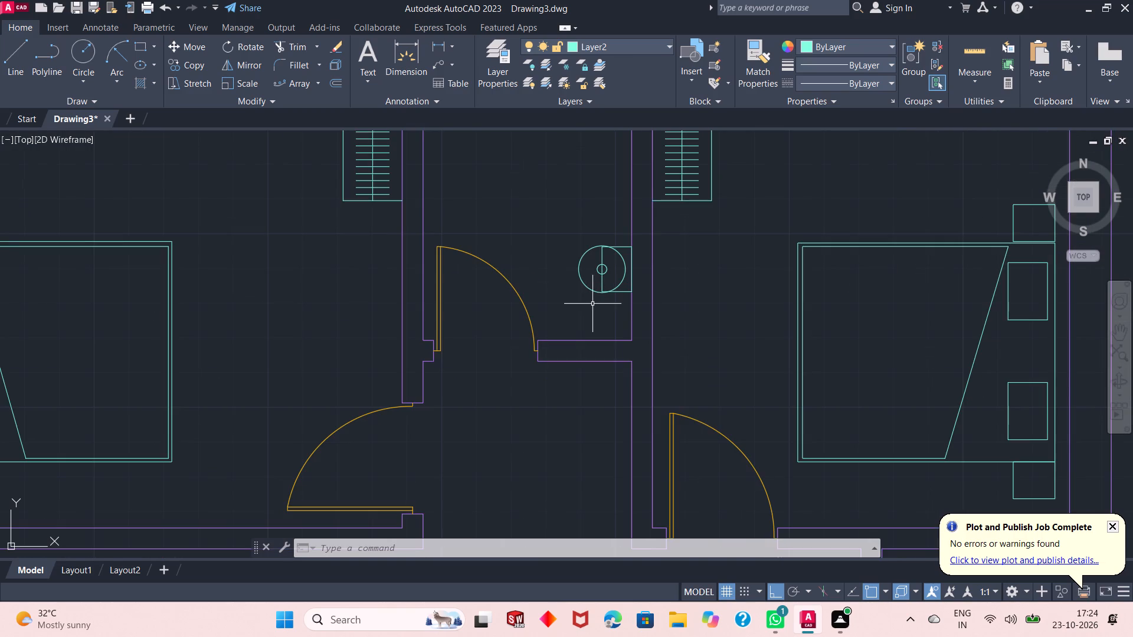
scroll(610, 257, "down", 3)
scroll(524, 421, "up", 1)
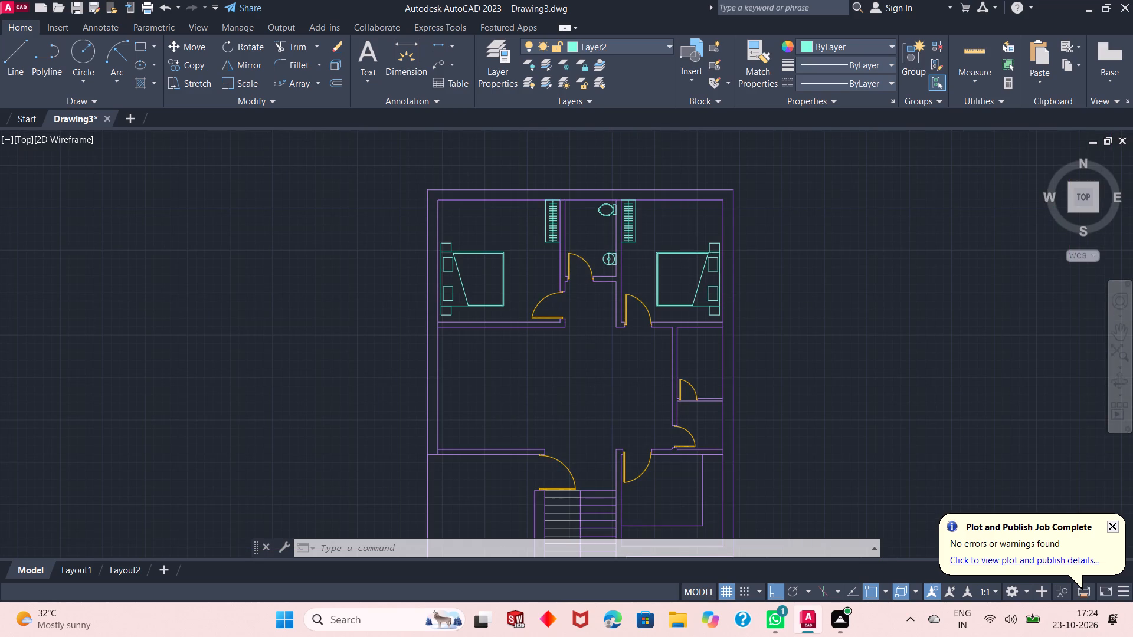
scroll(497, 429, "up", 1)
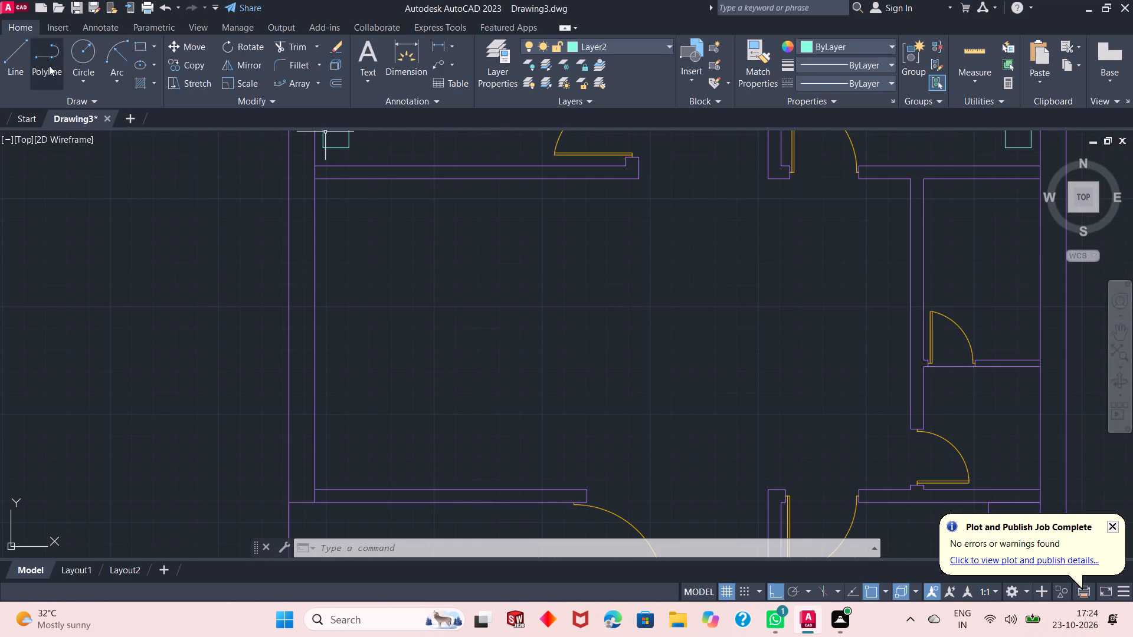
Draw a narrow storage unit outline along the large room's west wall, starting at the north wall and covering about two-thirds of its length.
left_click(28, 65)
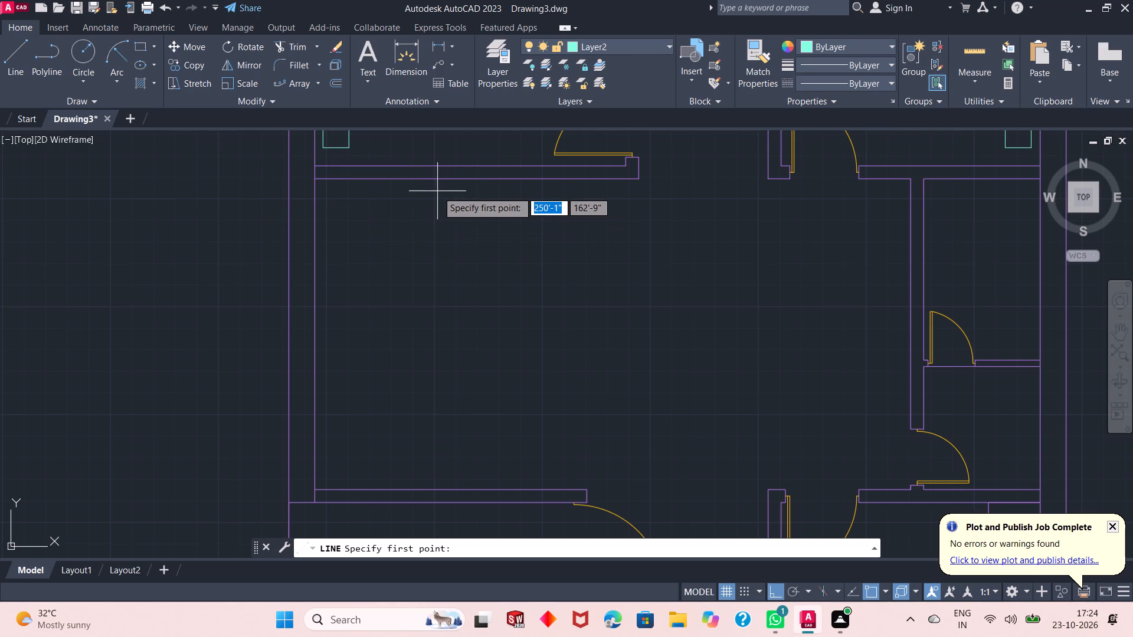
left_click(349, 179)
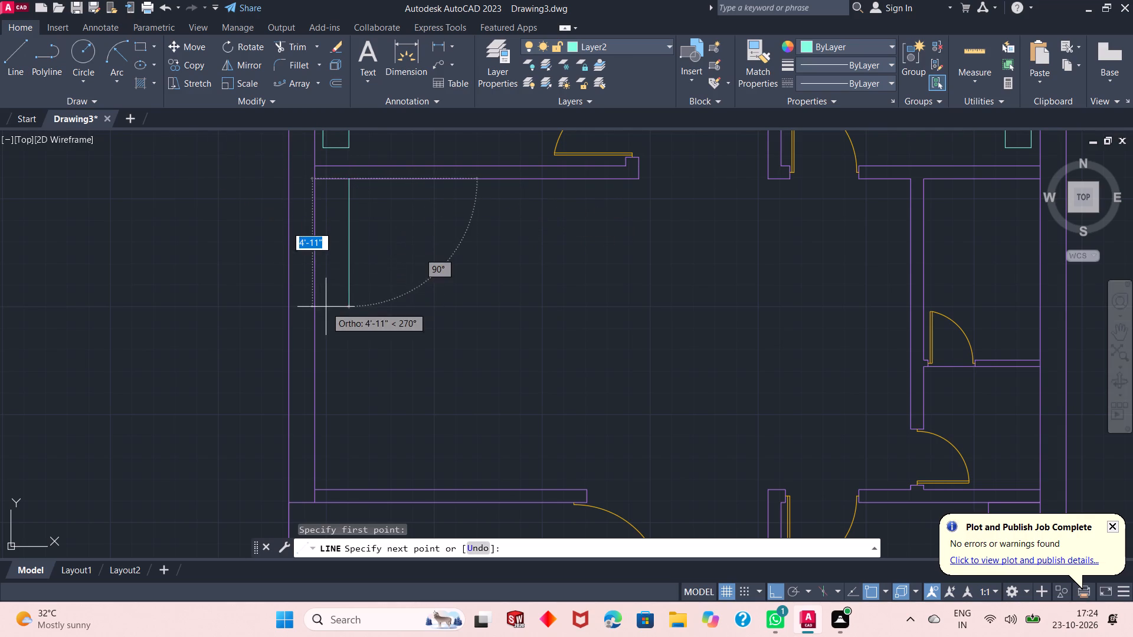
left_click(343, 385)
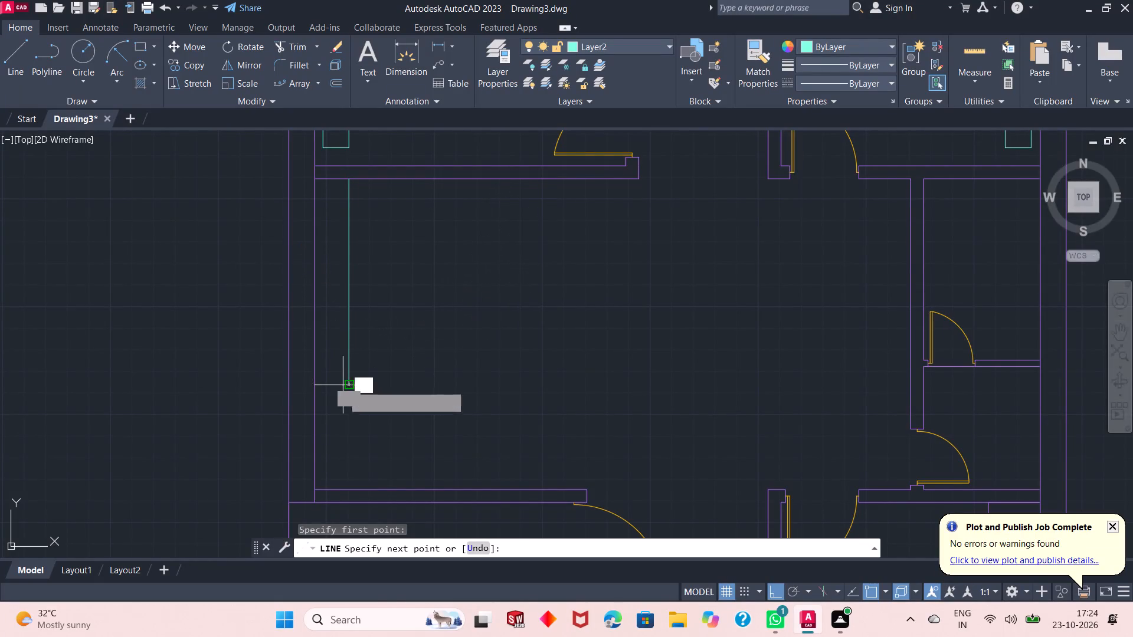
left_click(312, 386)
key("Escape")
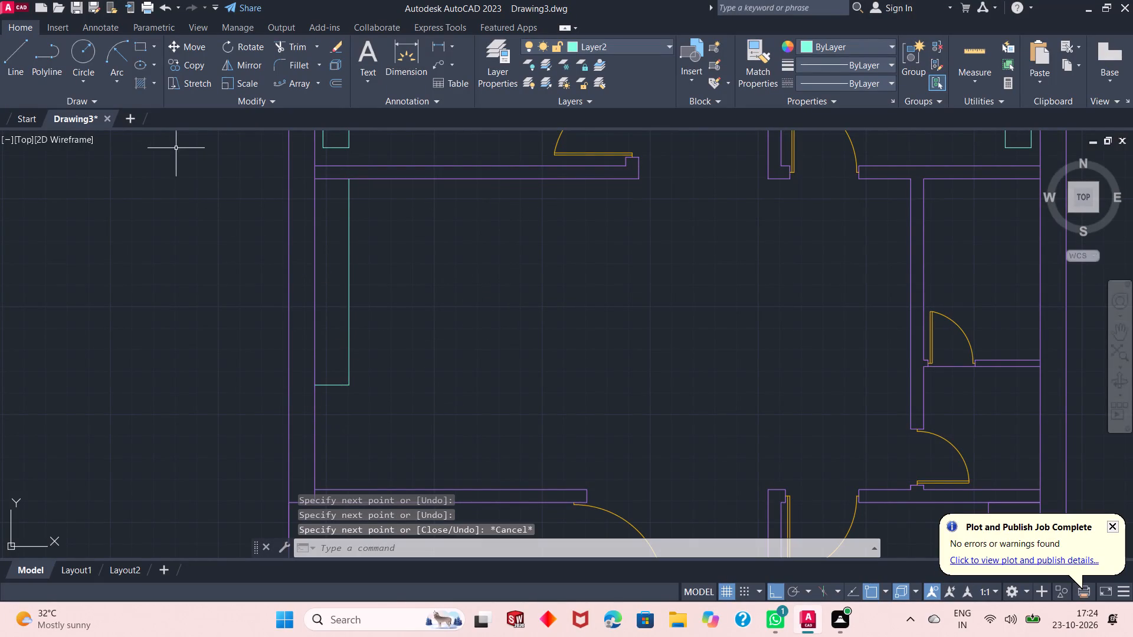
Draw a low cabinet outline about 5' long and 11" deep against the large room's south wall, near its west end.
left_click(6, 66)
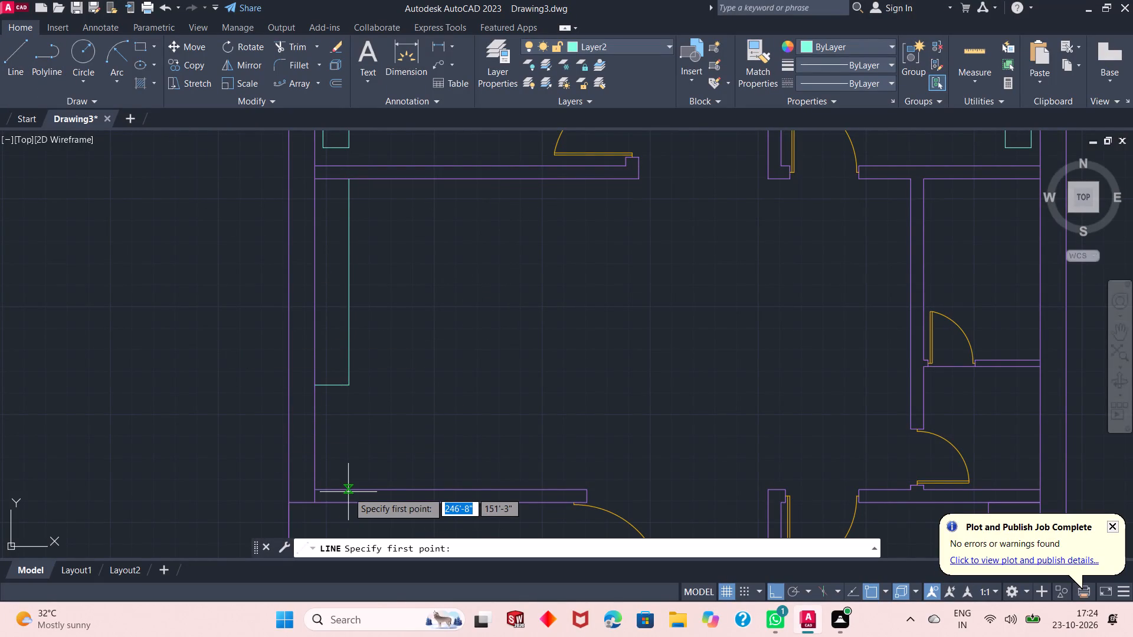
left_click(368, 491)
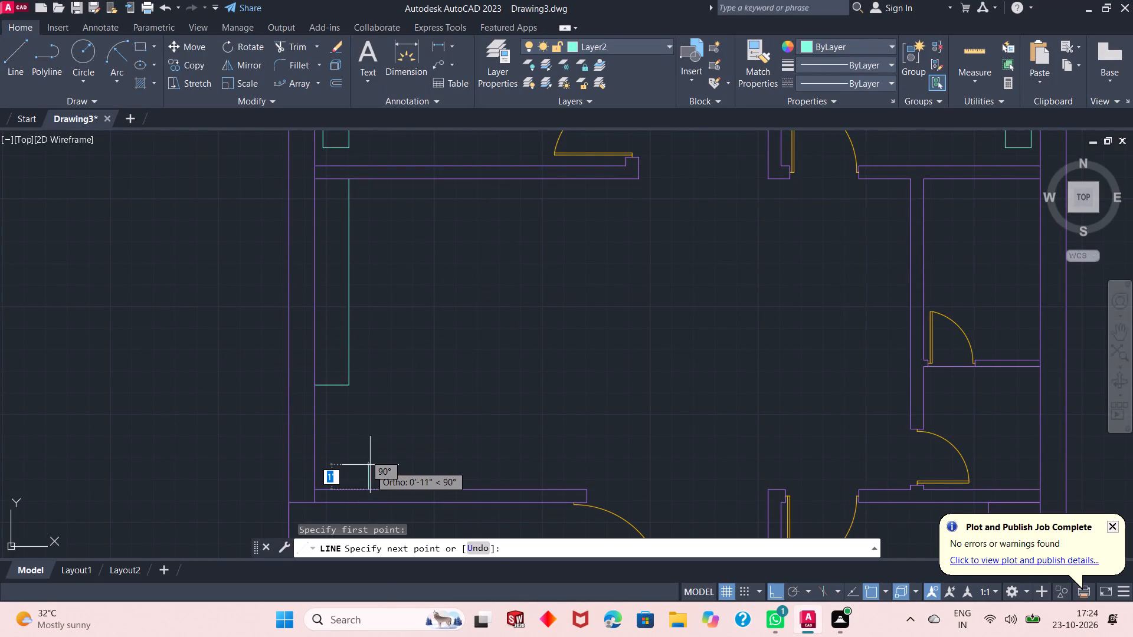
left_click(370, 465)
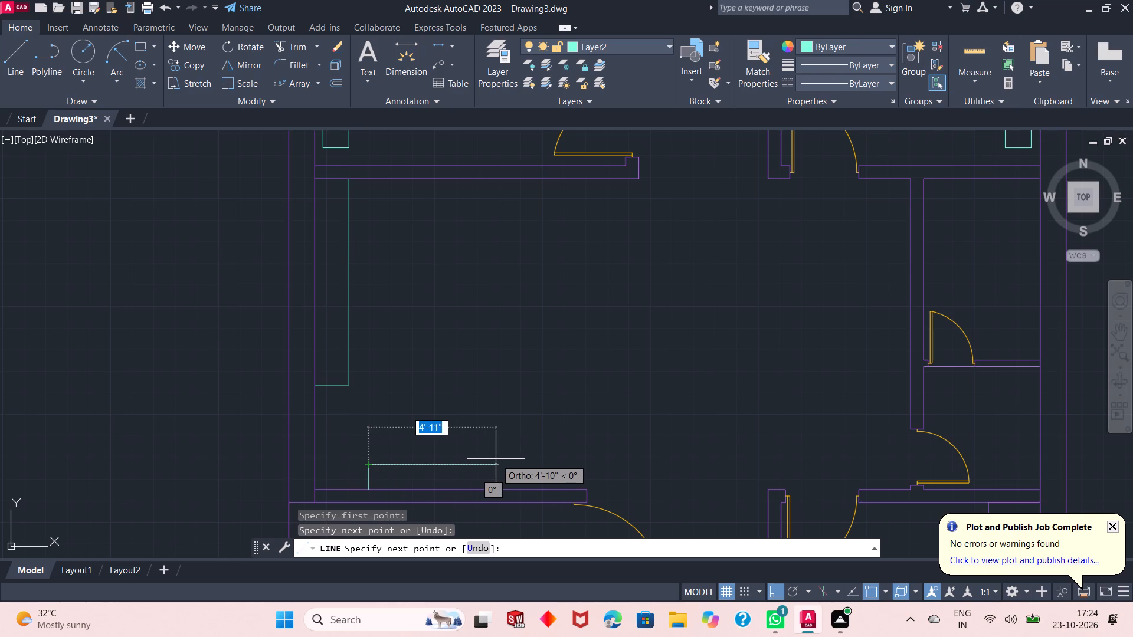
left_click(505, 458)
left_click(501, 488)
key("Escape")
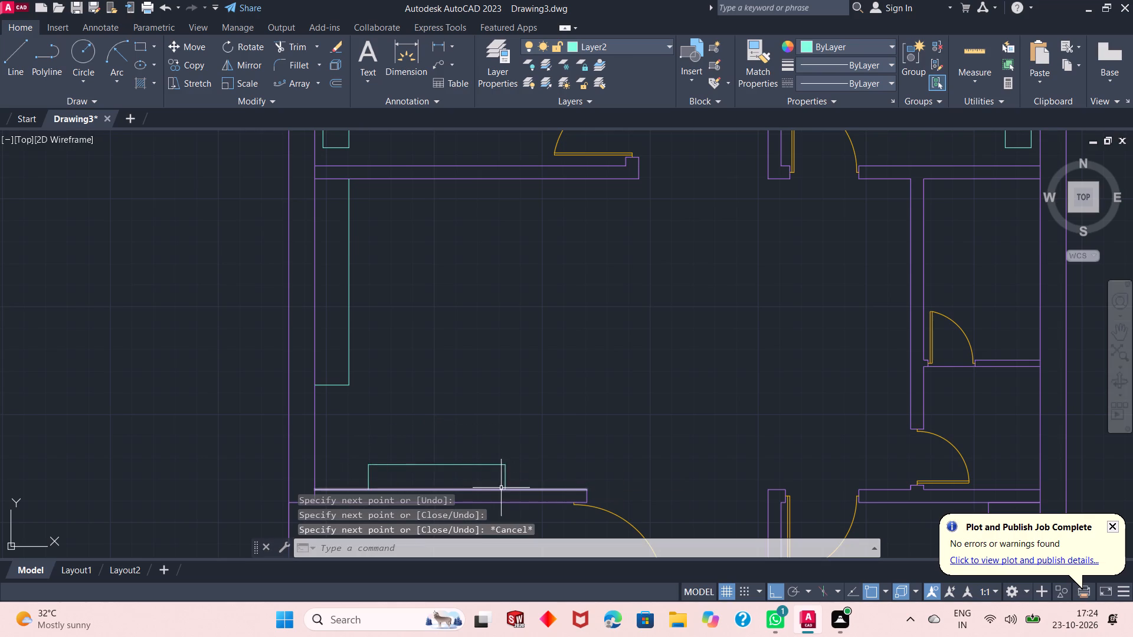
Draw a small, nearly square table rectangle just below the north wall, east of the long storage unit.
left_click(25, 66)
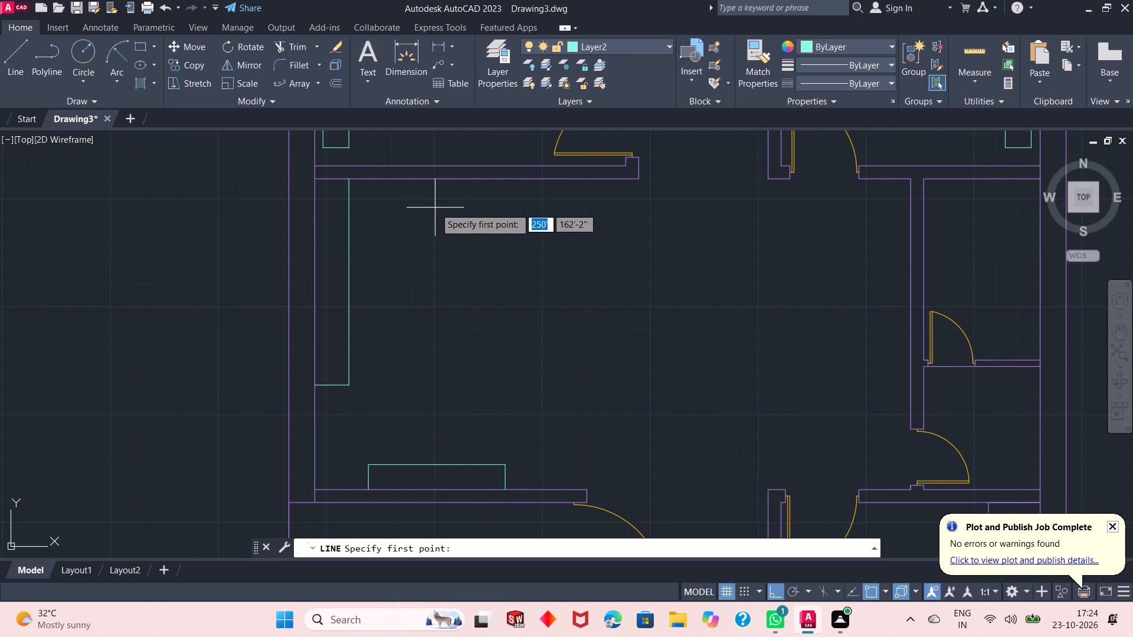
left_click(139, 47)
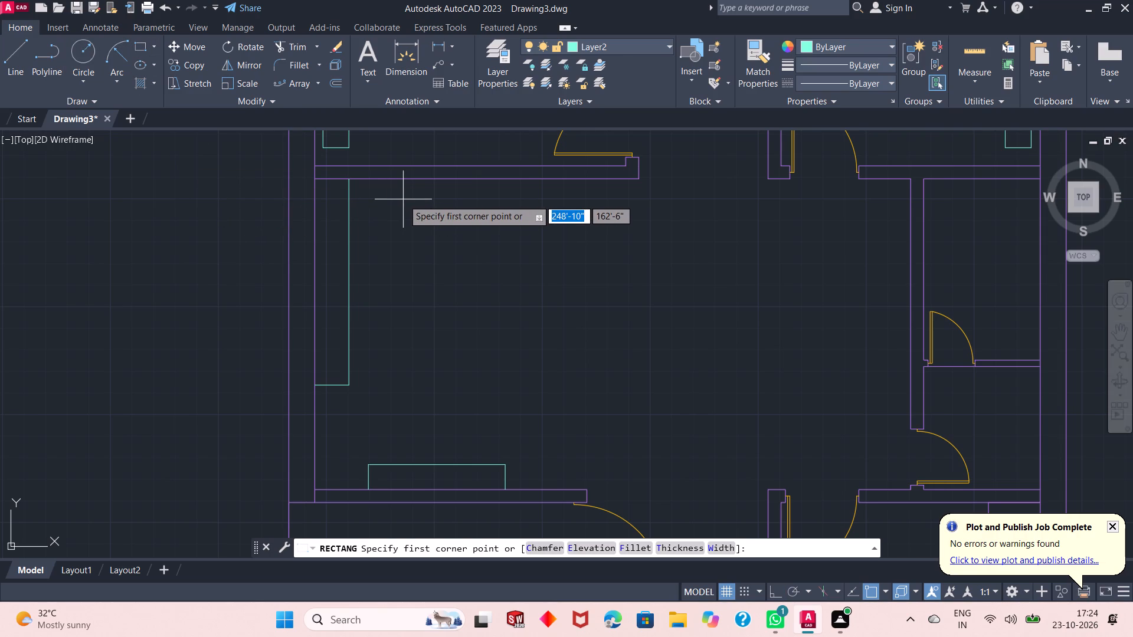
left_click(403, 199)
left_click(439, 231)
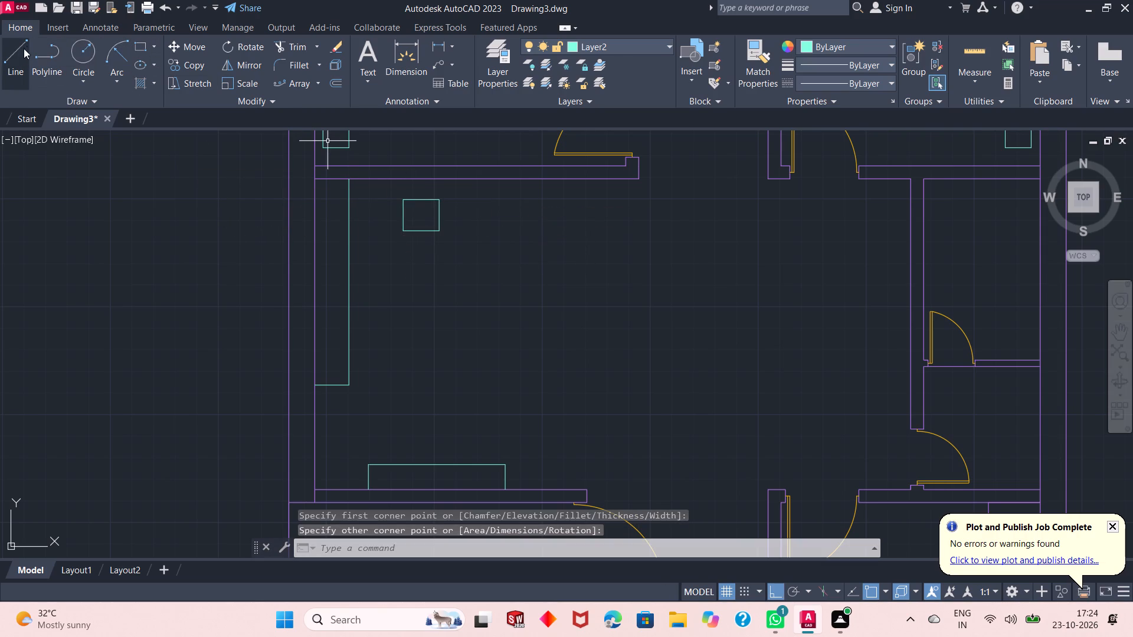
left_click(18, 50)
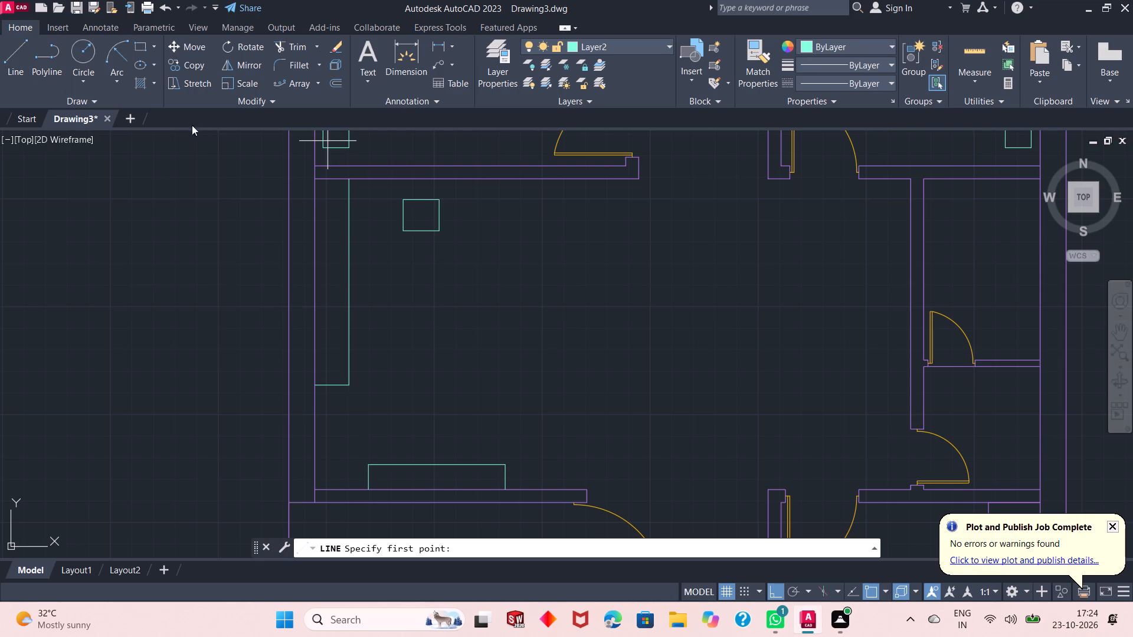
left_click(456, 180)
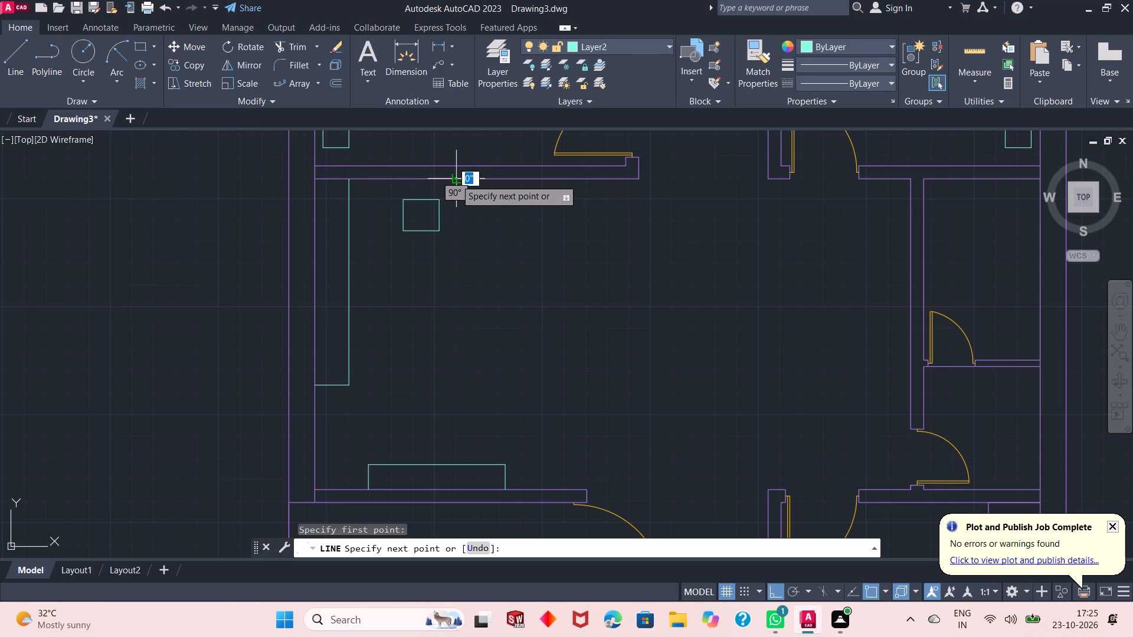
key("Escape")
Start an L-shaped sofa outline east of the small table: south from the north wall, 6" east, 1'6" north, 5' east and 5'6" south.
left_click(19, 54)
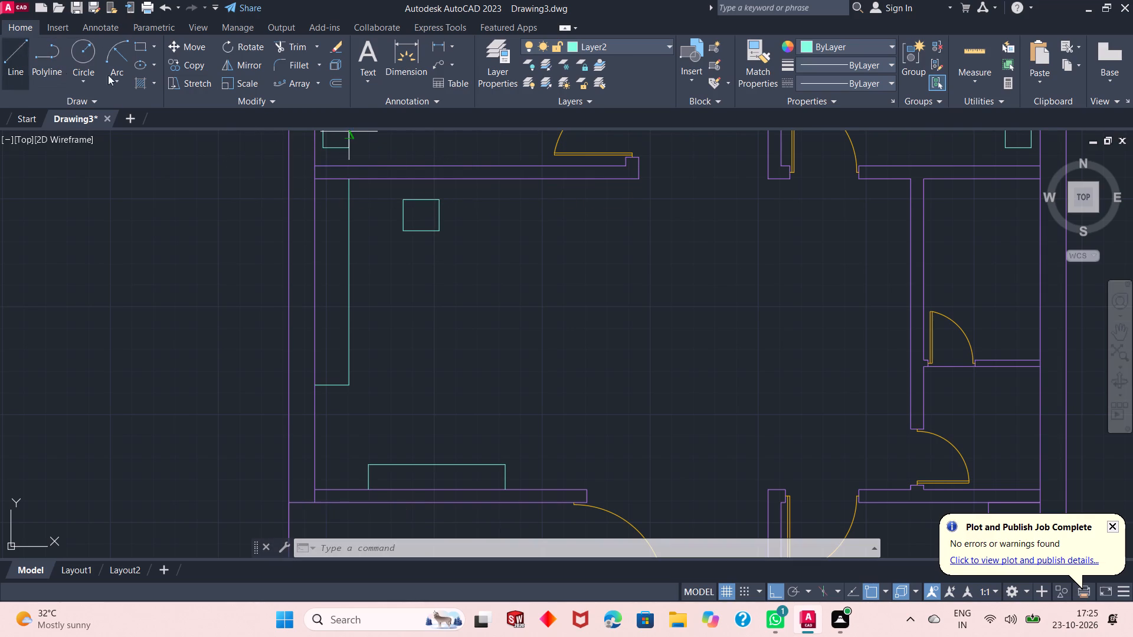
left_click(451, 180)
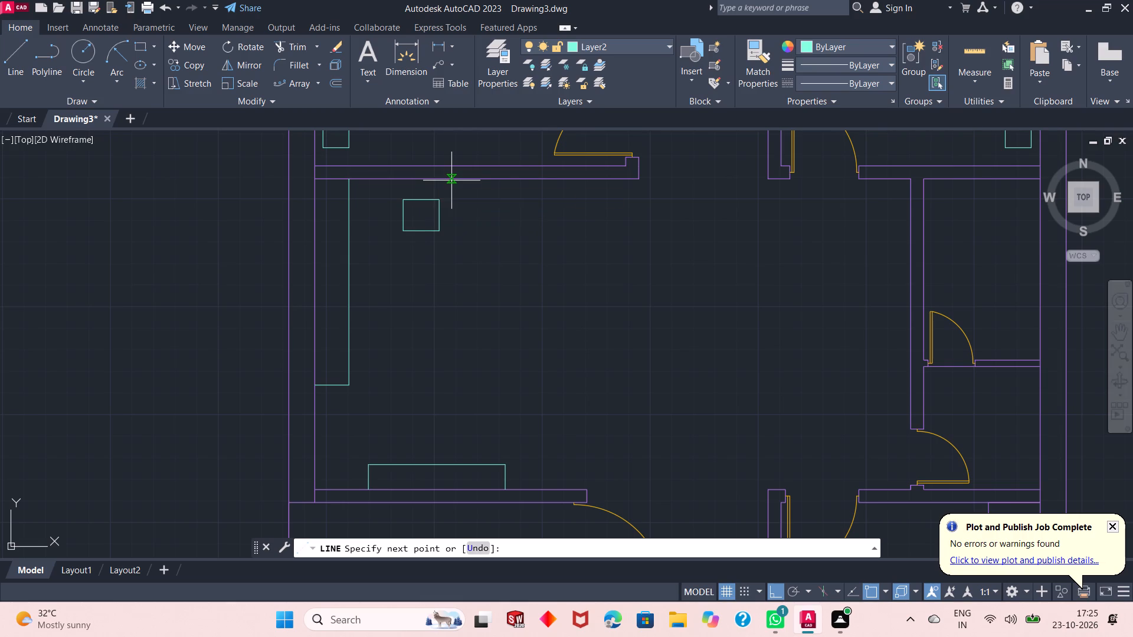
left_click(466, 230)
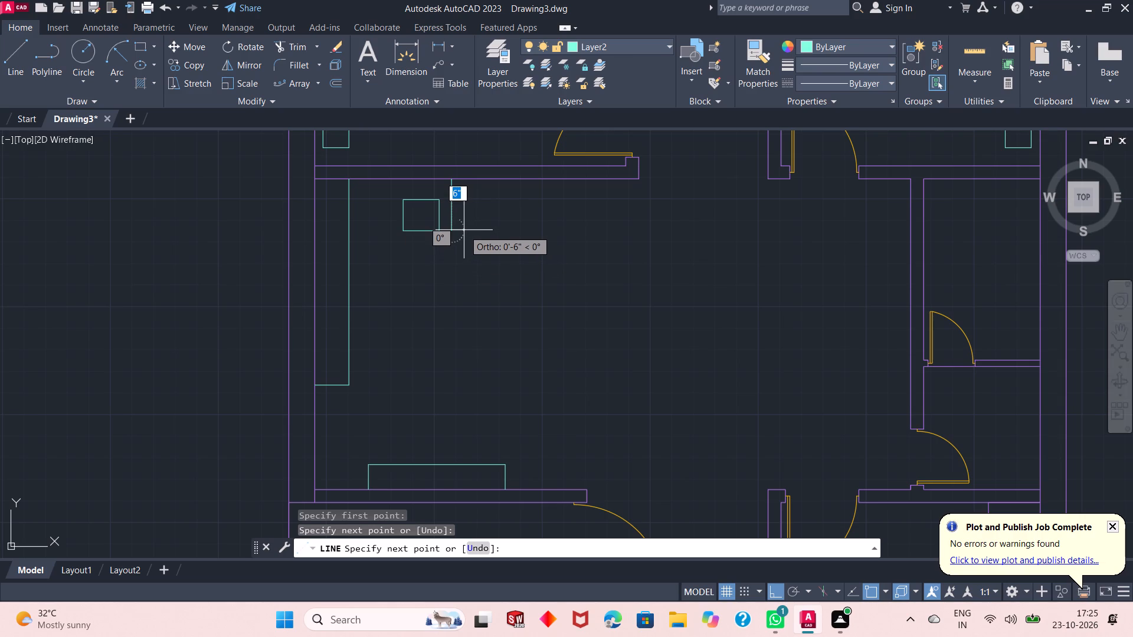
key("5")
key("BackSpace")
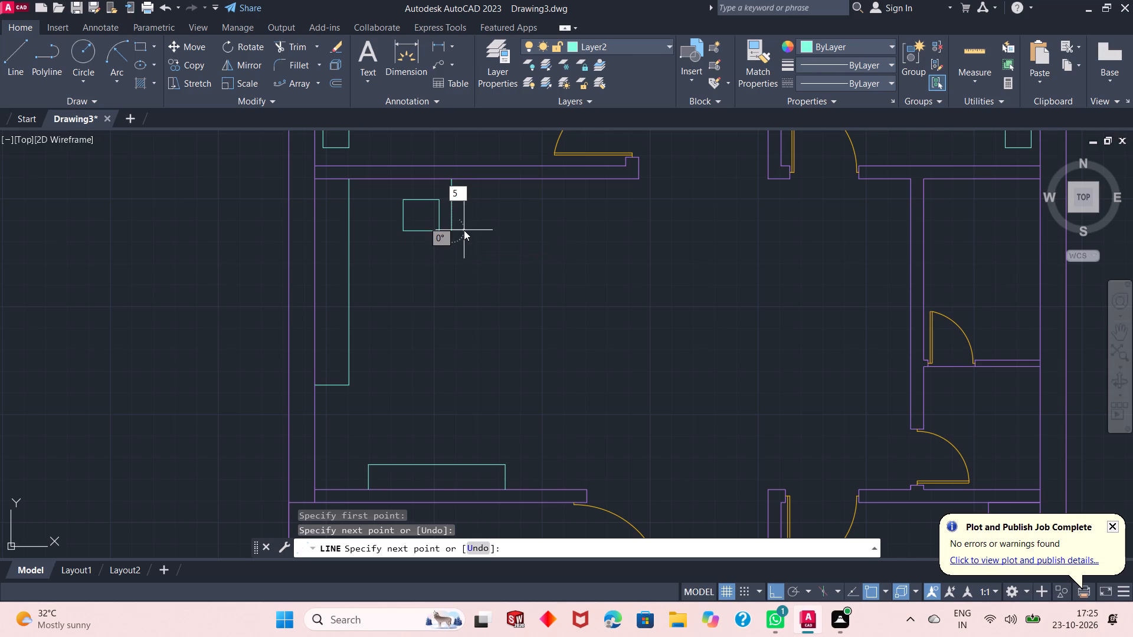
type("6\"")
key("Return")
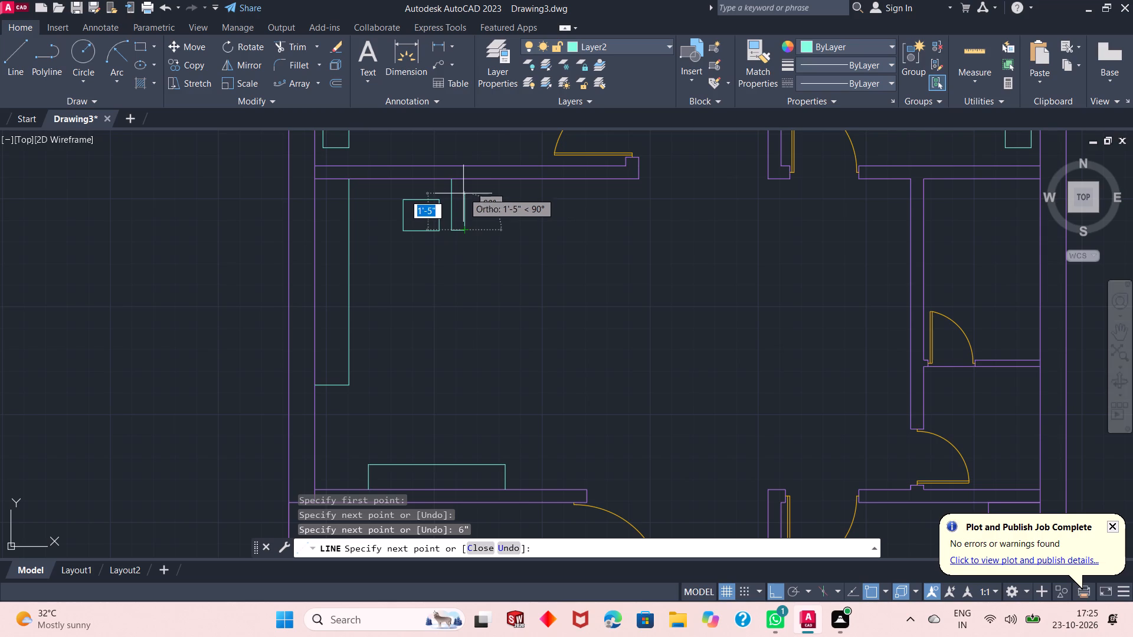
type("1'6\"")
key("Return")
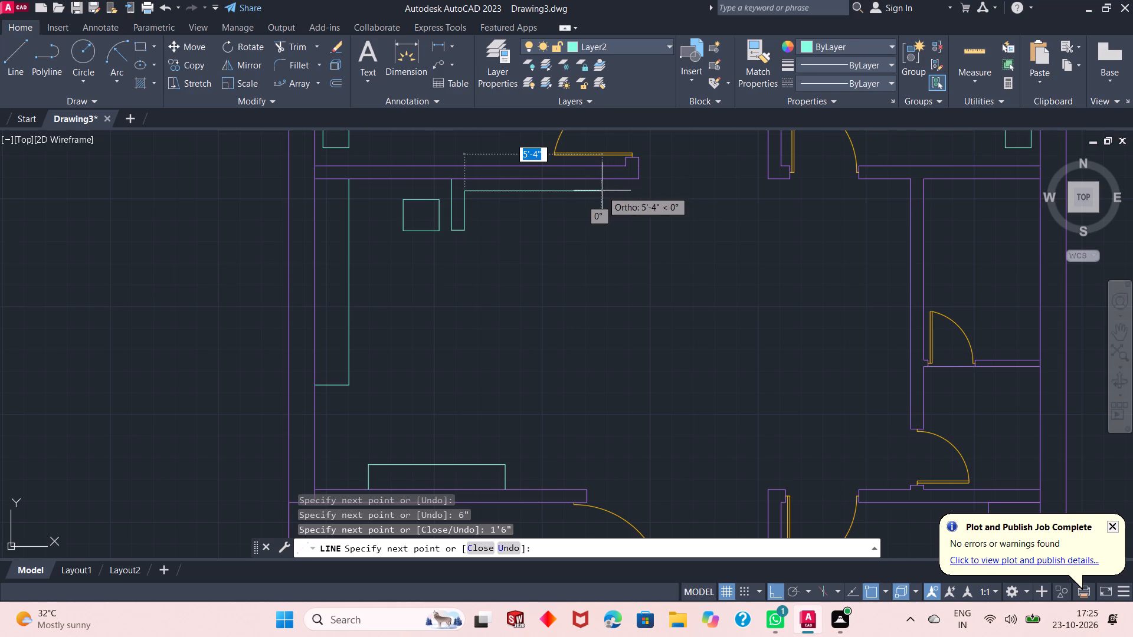
type("5'")
key("Return")
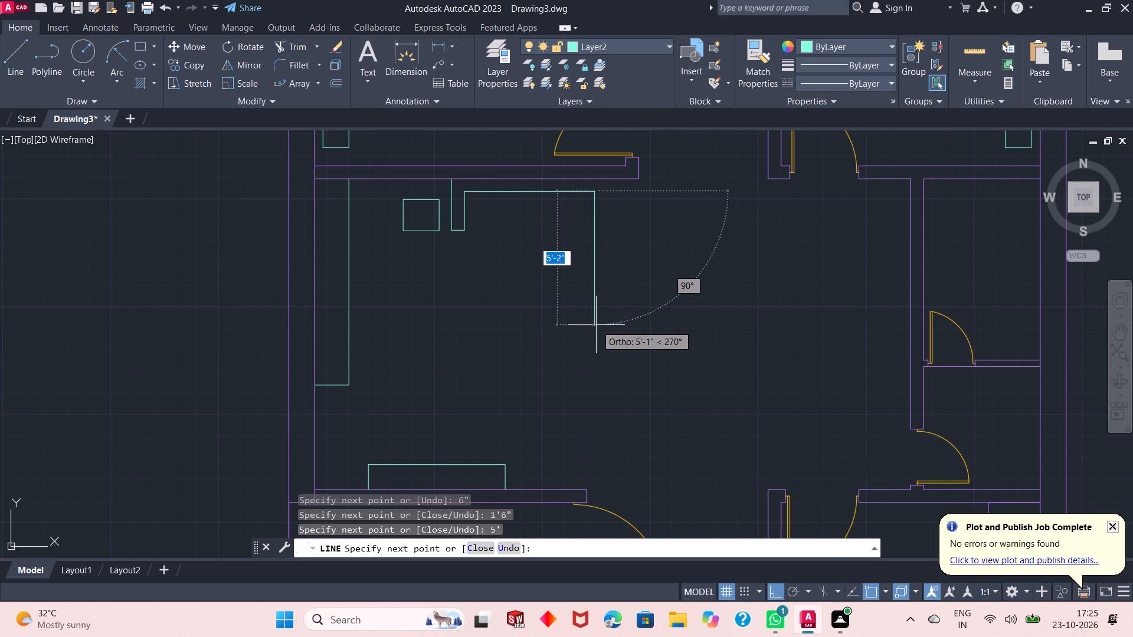
type("5'6\"")
key("Return")
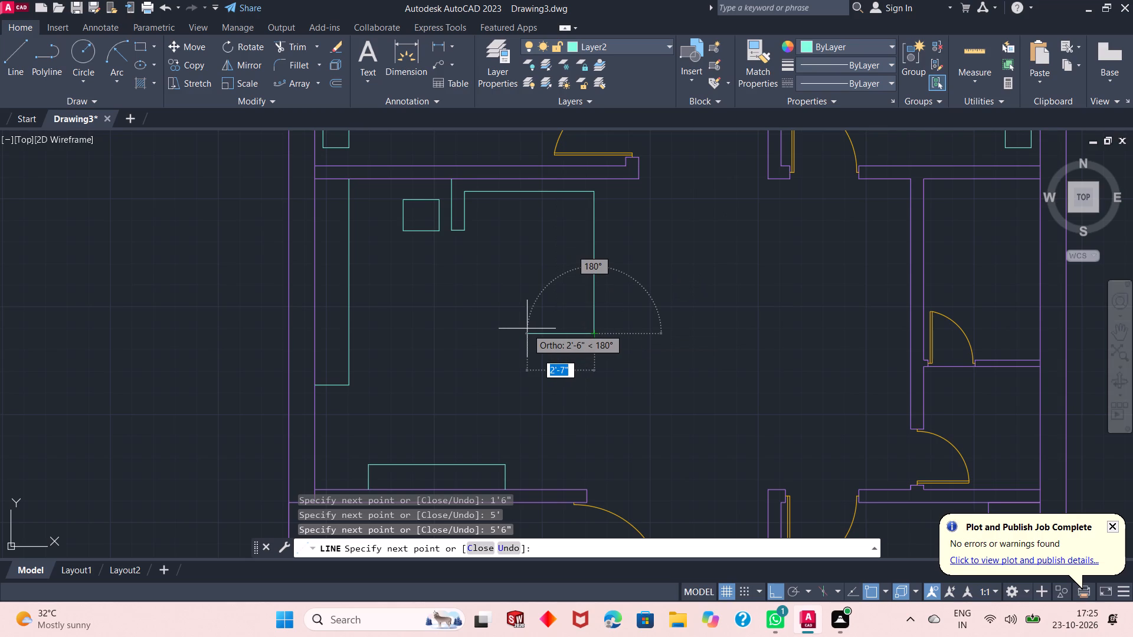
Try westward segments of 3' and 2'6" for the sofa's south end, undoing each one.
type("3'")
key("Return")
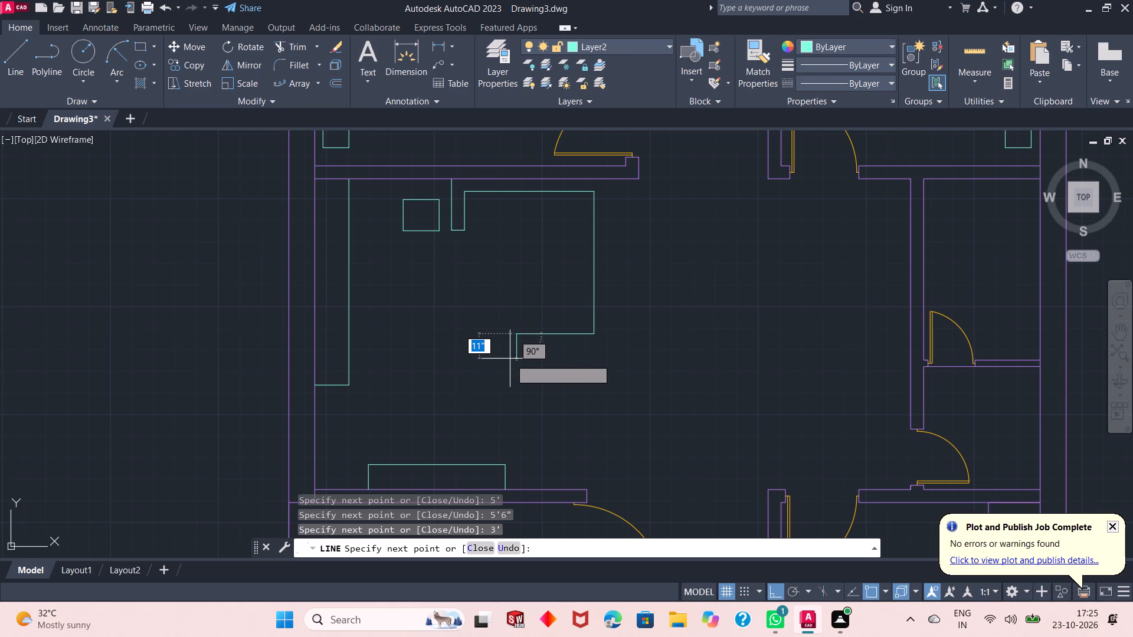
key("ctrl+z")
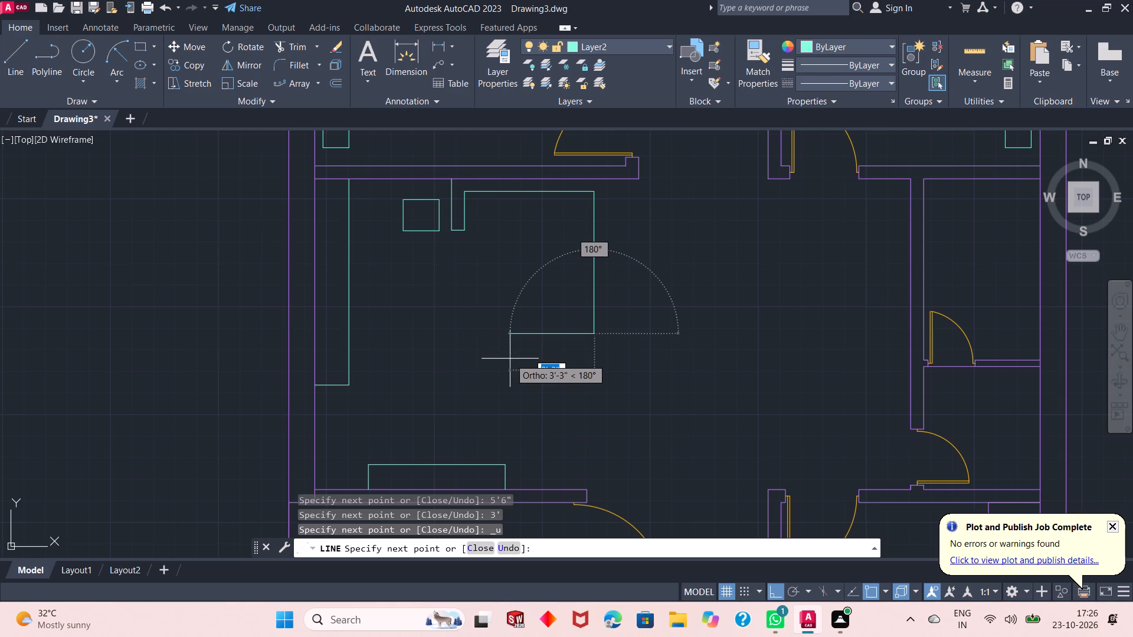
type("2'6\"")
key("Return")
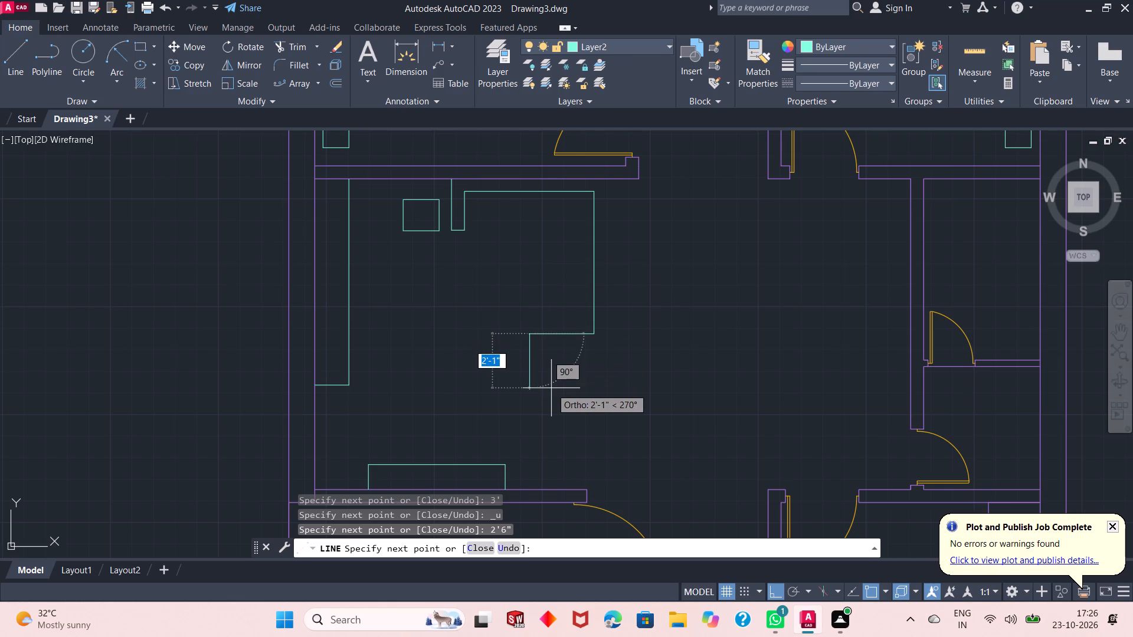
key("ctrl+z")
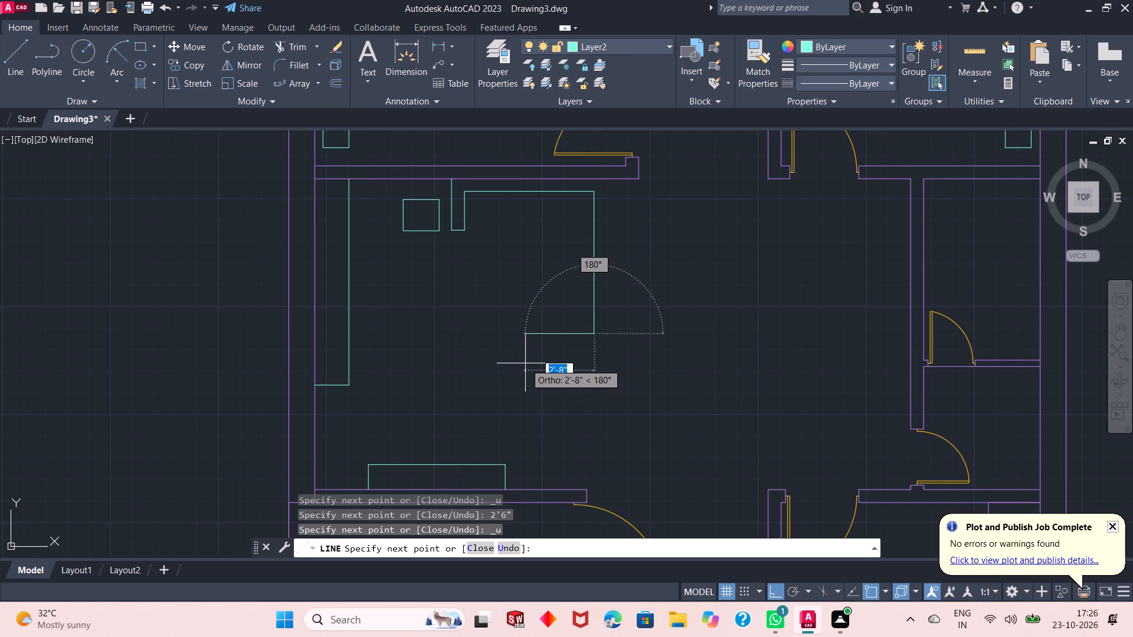
Complete the sofa outline with segments 2' west, 6" south and 2'6" east, running north to the wall and back to the start point.
type("2'")
key("Return")
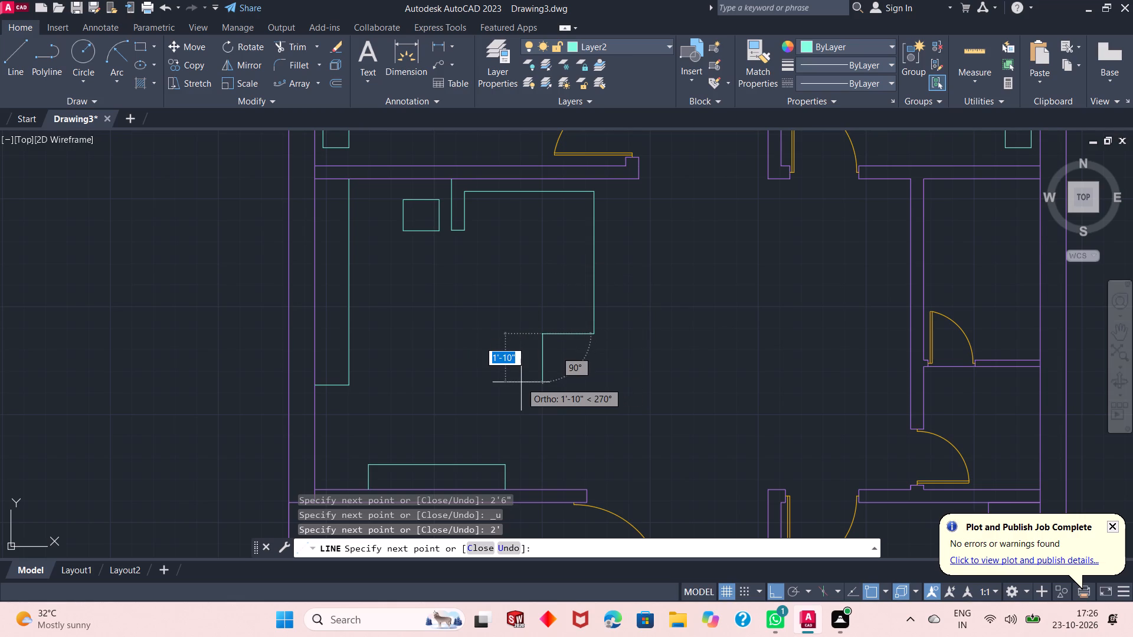
type("6\"")
key("Return")
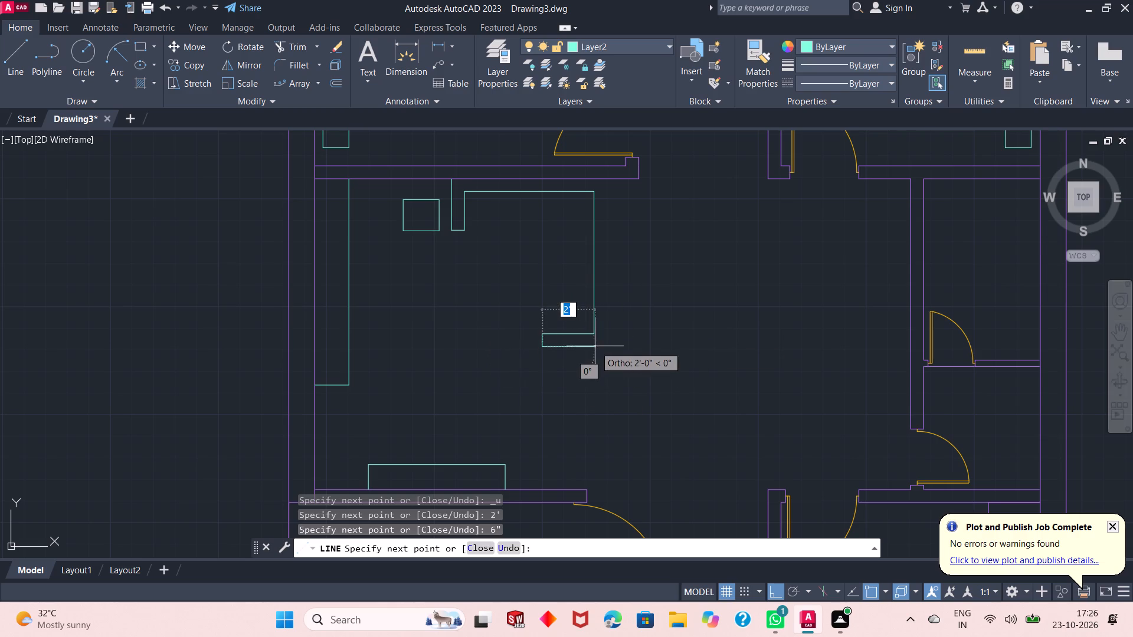
type("2'6\"")
key("Return")
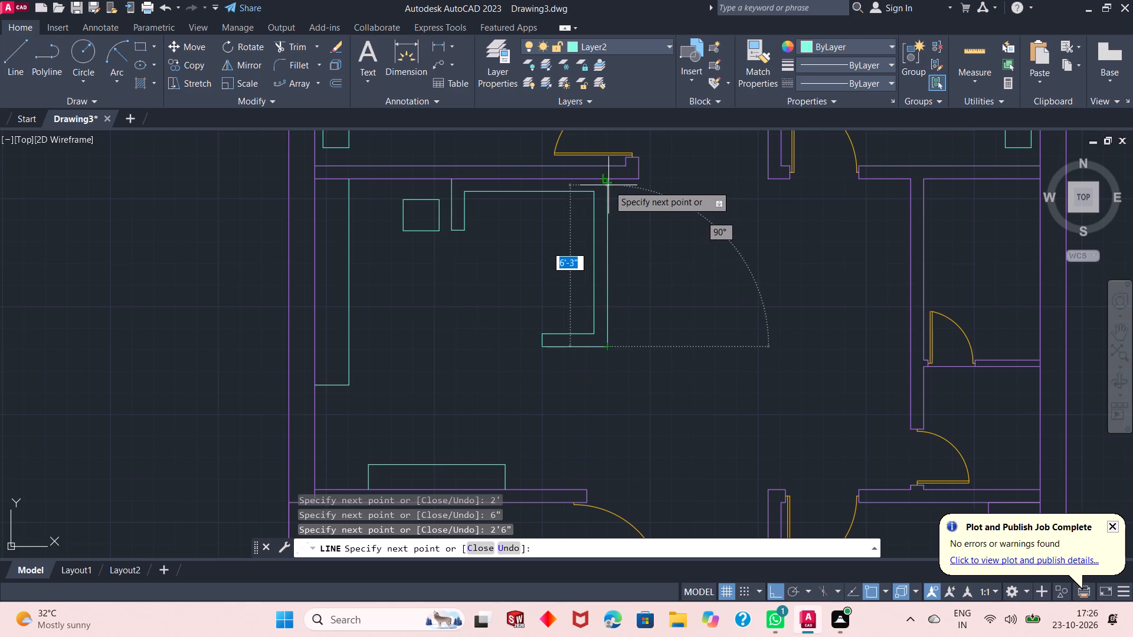
left_click(605, 180)
left_click(451, 176)
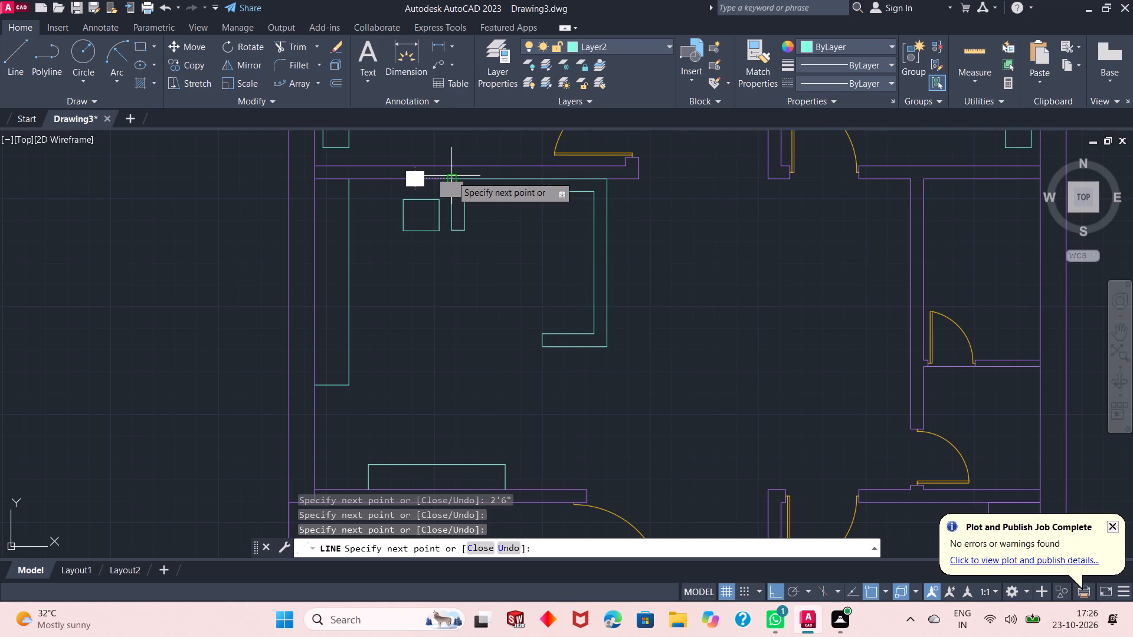
key("Escape")
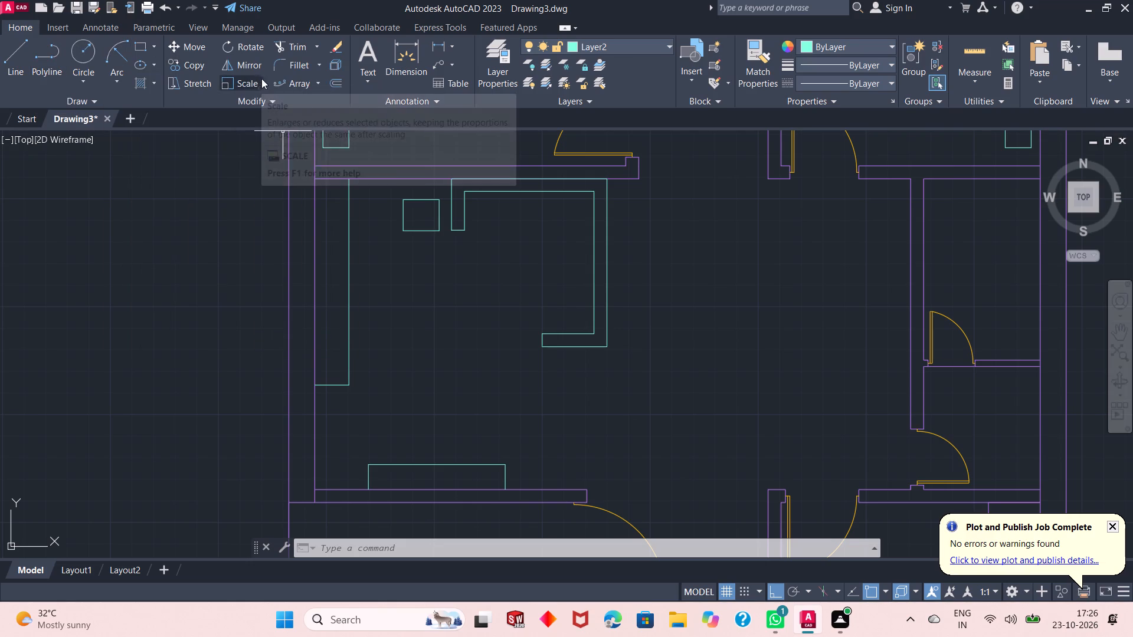
Offset the inner edge of the sofa's west arm eastward twice at 1'6" spacing with the Through option to form seat dividers.
left_click(329, 86)
right_click(214, 159)
left_click(231, 162)
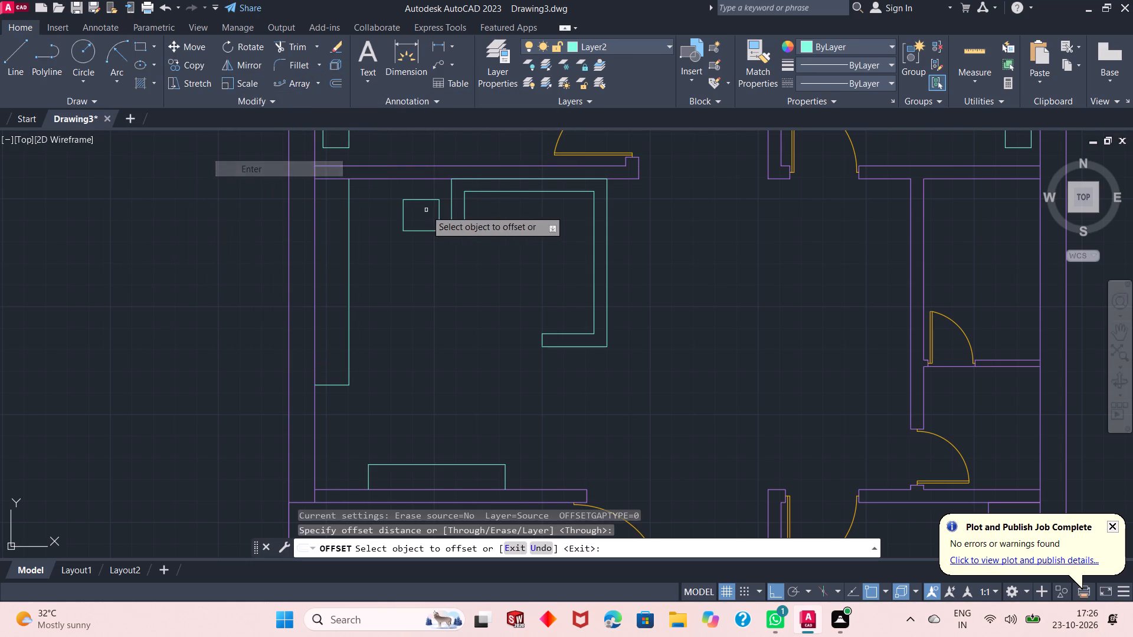
left_click(467, 212)
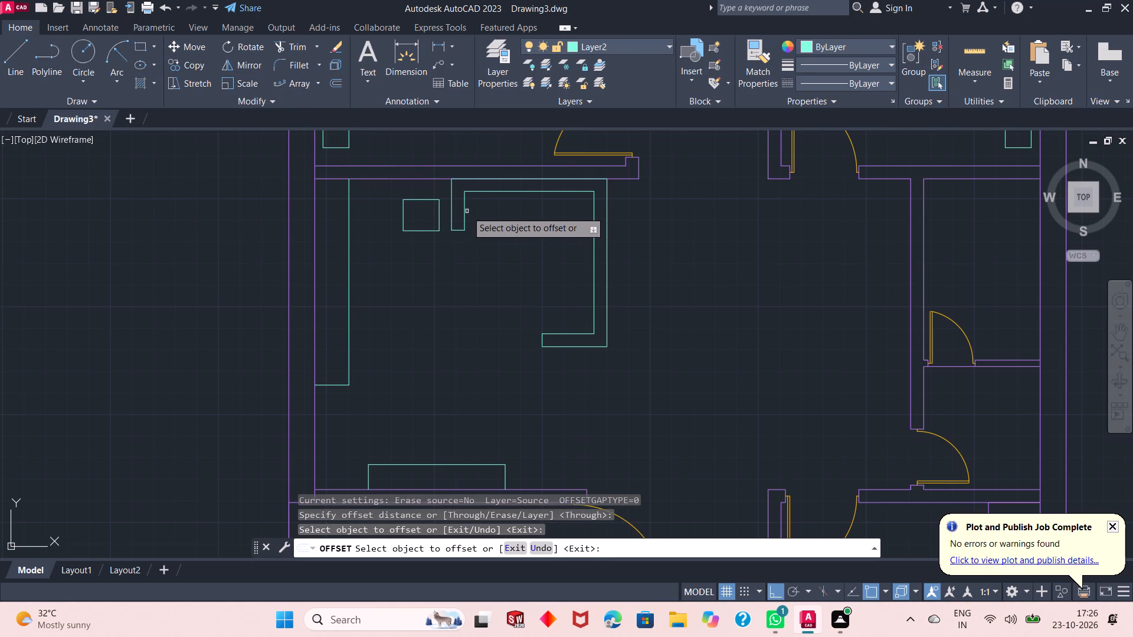
left_click(467, 211)
left_click(465, 212)
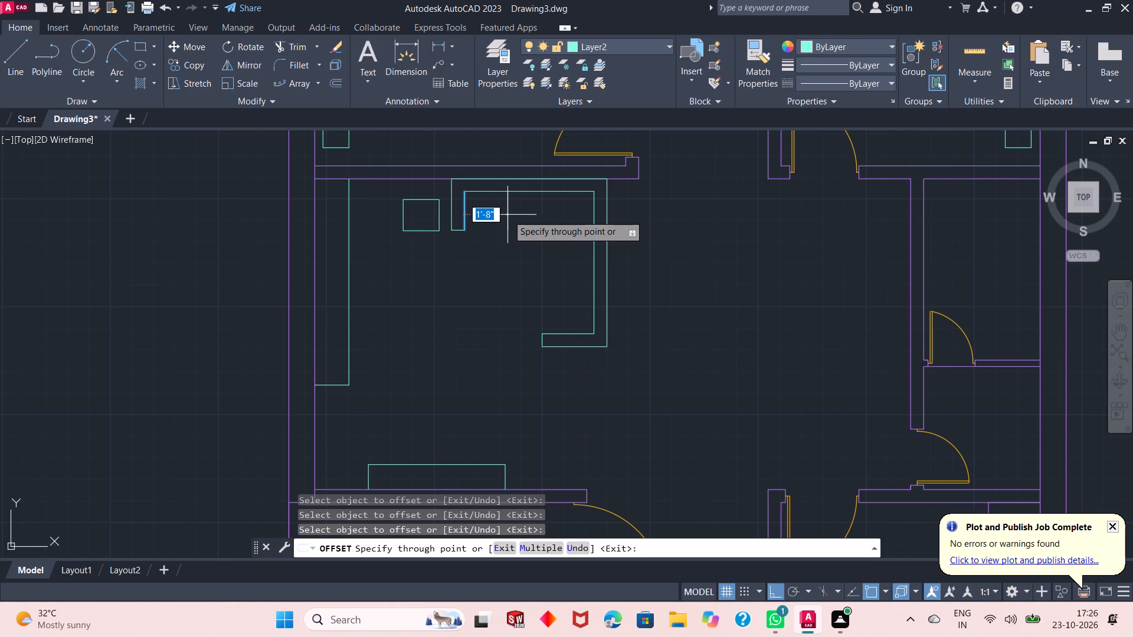
type("1'")
type("6\"")
key("Return")
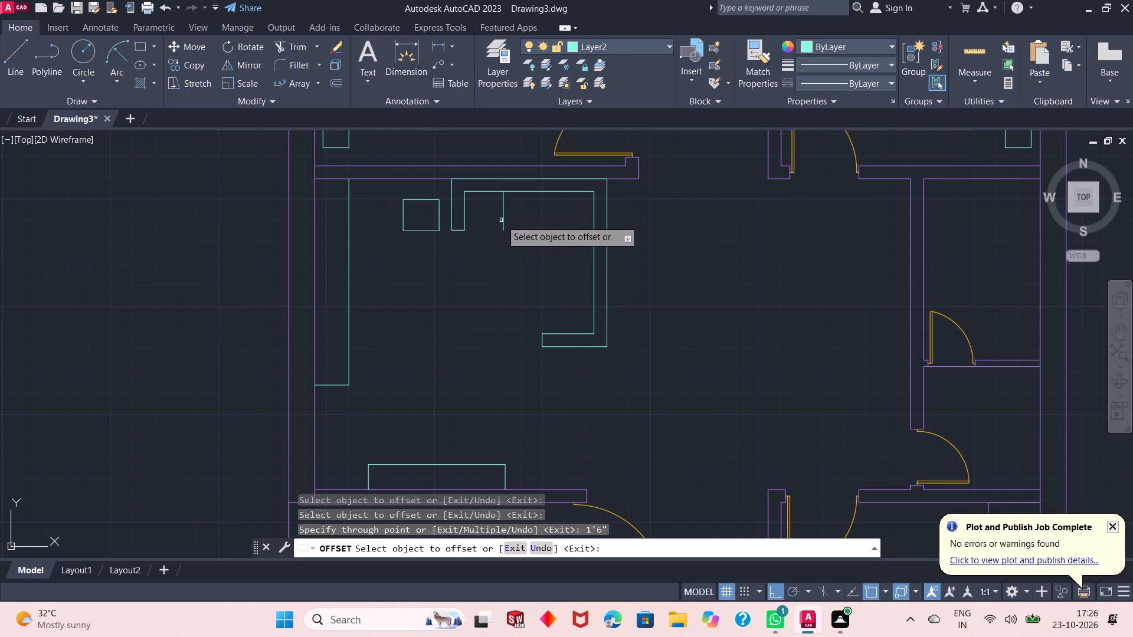
left_click(504, 214)
type("1'6\"")
key("Return")
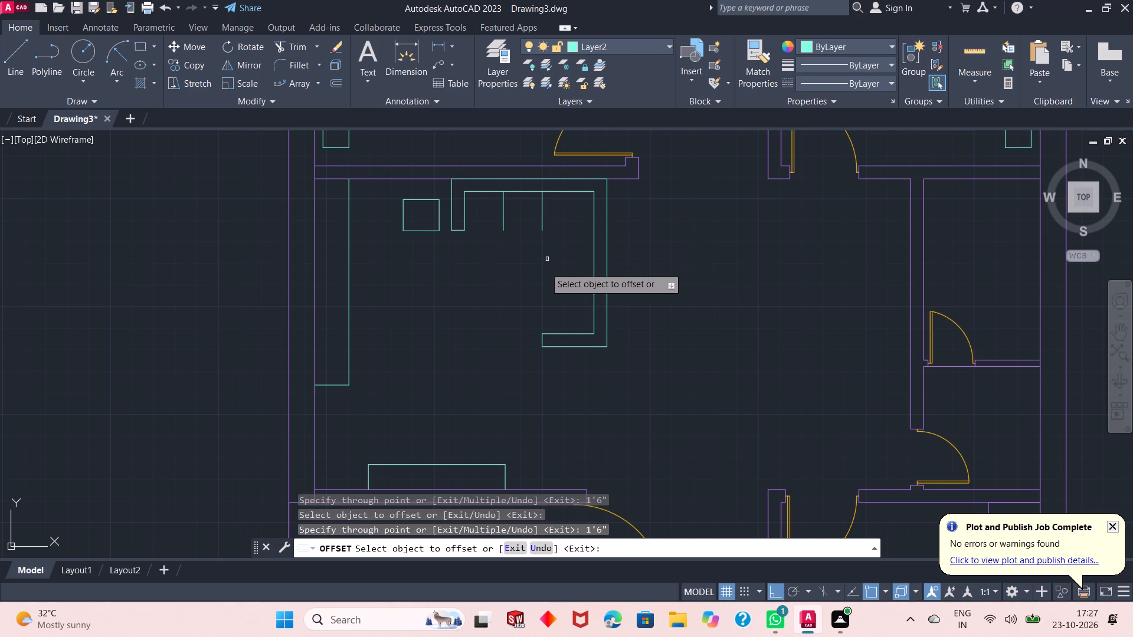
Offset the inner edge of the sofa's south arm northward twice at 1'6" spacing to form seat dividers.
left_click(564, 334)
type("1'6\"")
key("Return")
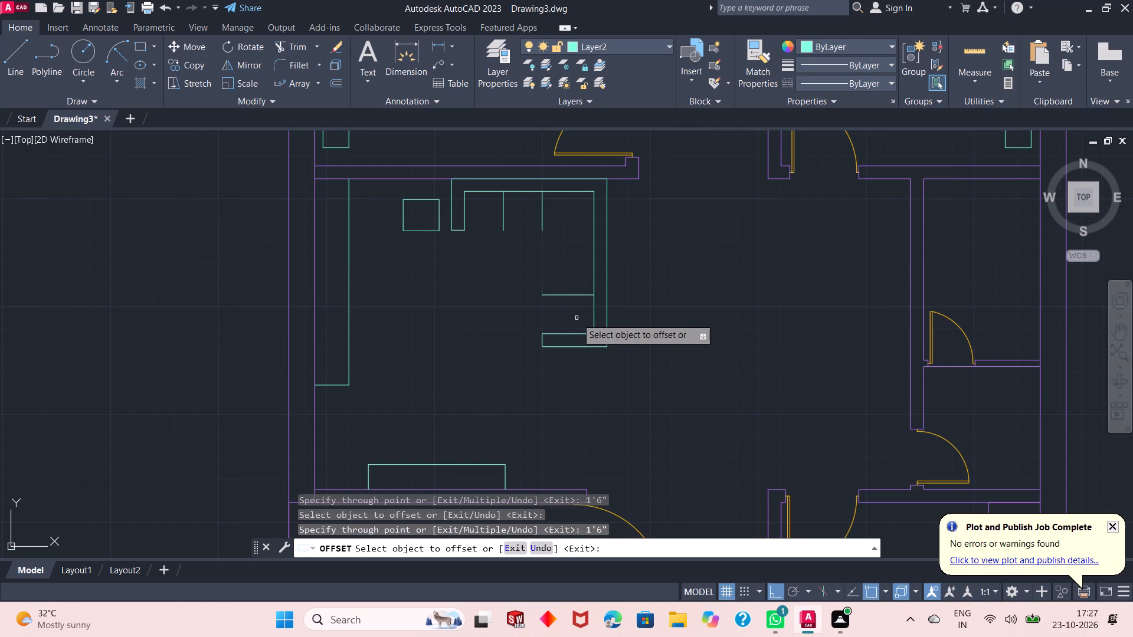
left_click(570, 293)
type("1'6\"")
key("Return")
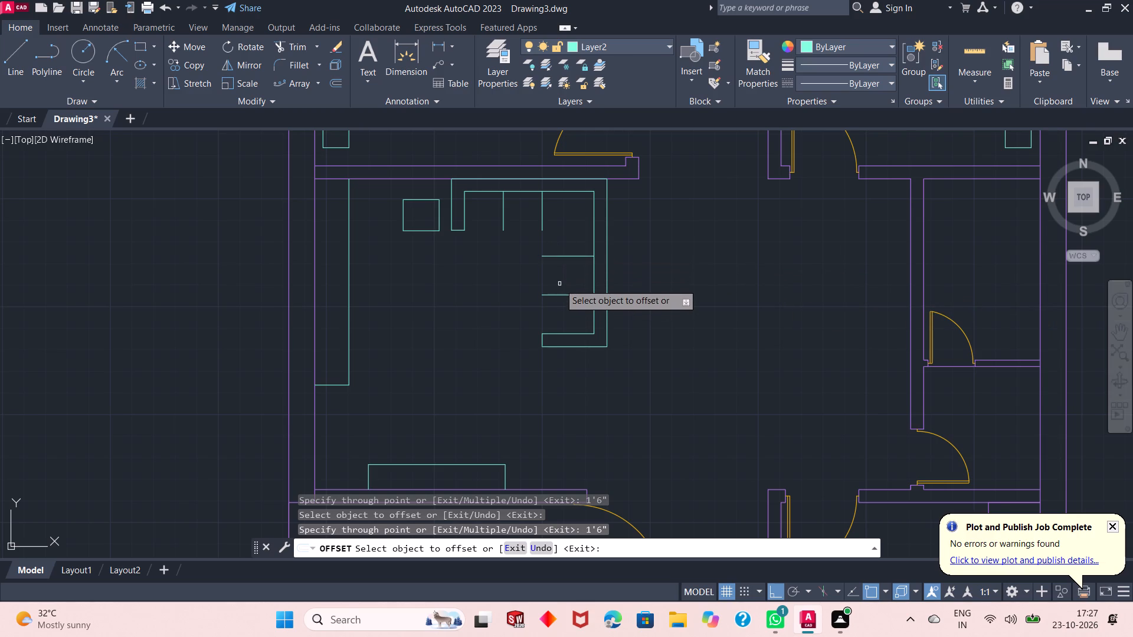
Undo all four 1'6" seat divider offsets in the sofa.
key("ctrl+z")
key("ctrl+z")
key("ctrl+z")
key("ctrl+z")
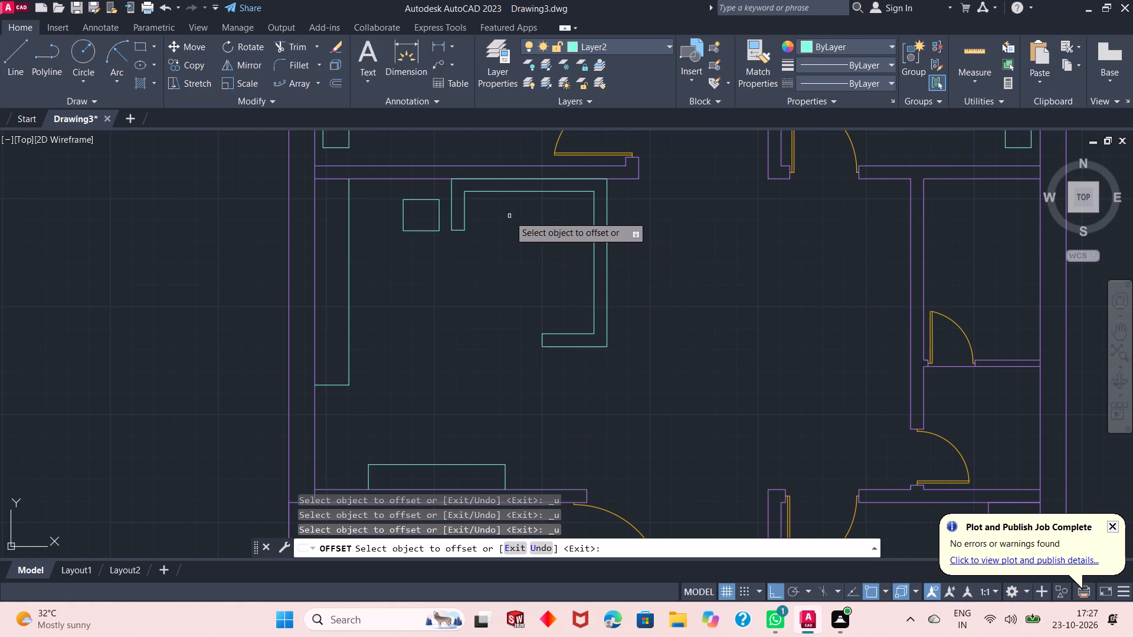
Offset the inner edge of the sofa's west arm eastward twice at 1'8" spacing to form seat dividers.
left_click(466, 206)
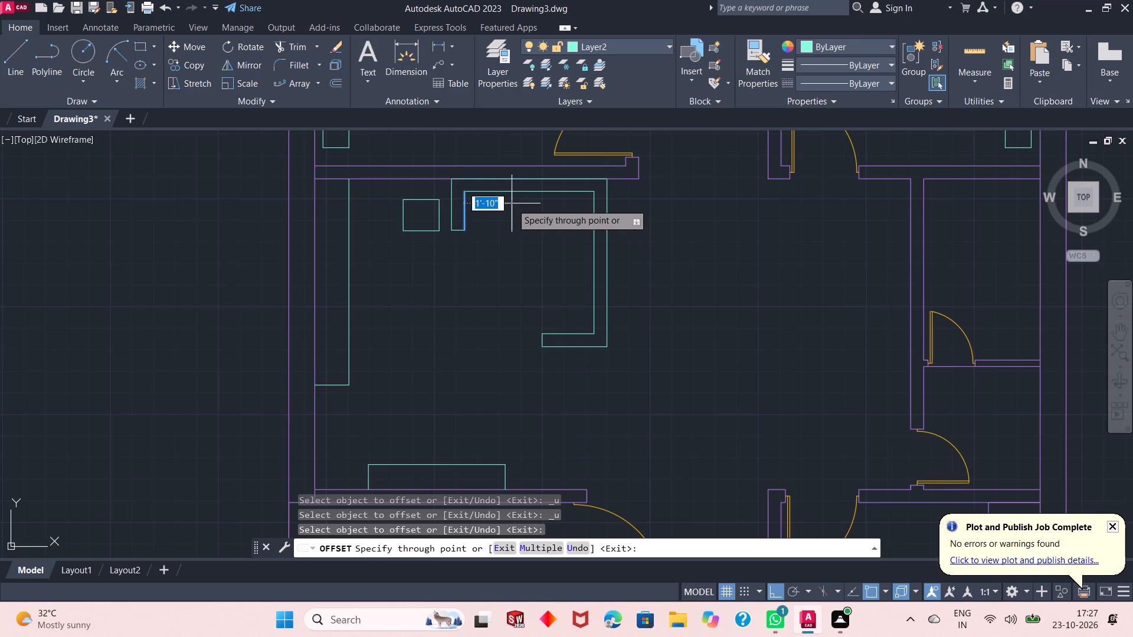
type("1'8\"")
key("Return")
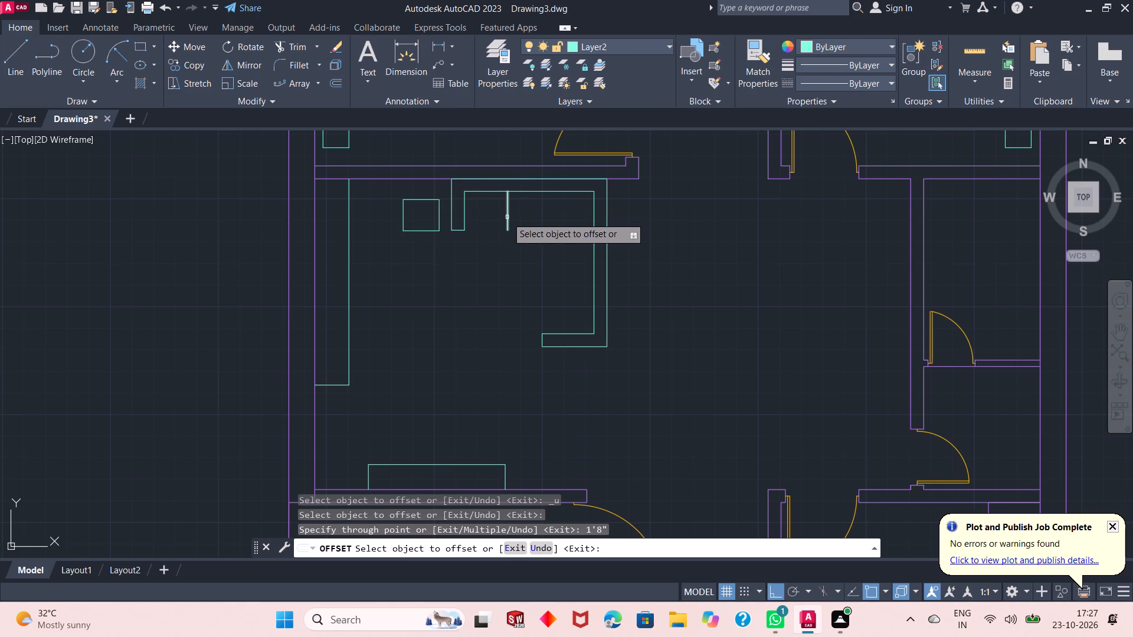
left_click(507, 217)
type("1'8\"")
key("Return")
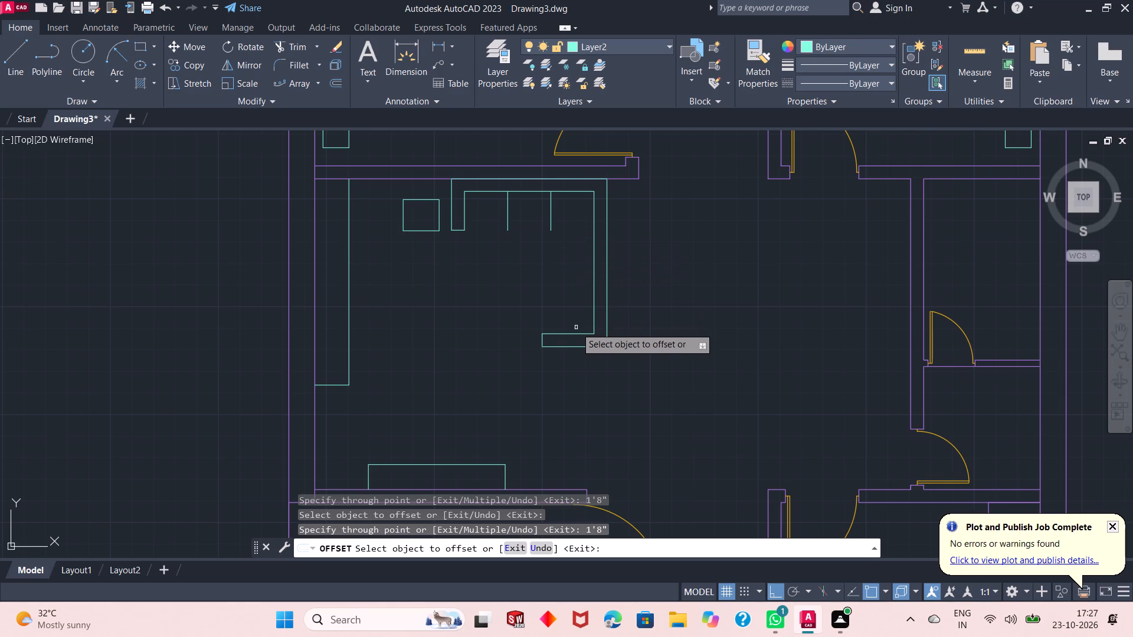
Offset the inner edge of the sofa's south arm northward twice at 1'8" spacing to form seat dividers.
left_click(576, 332)
type("1'8\"")
key("Return")
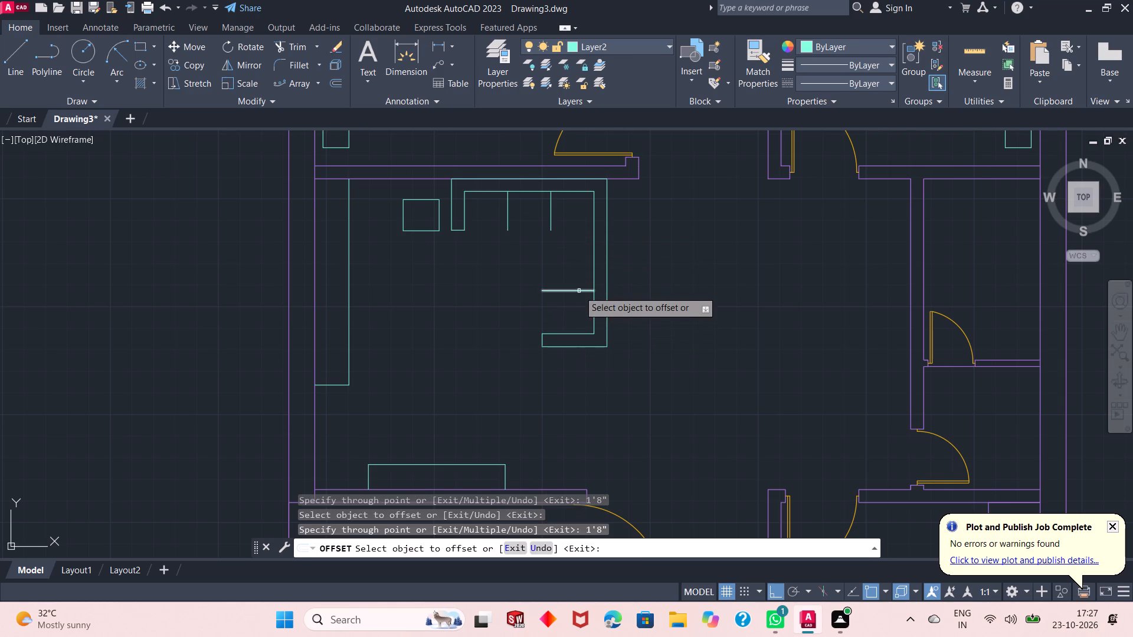
left_click(579, 291)
type("1'8\"")
key("Return")
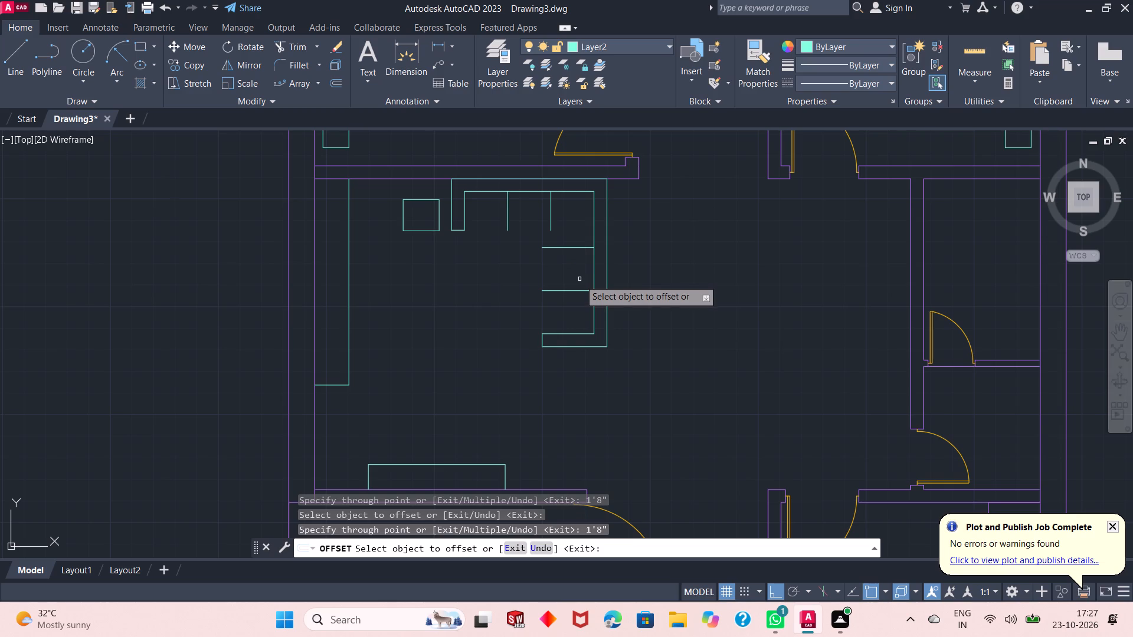
key("Escape")
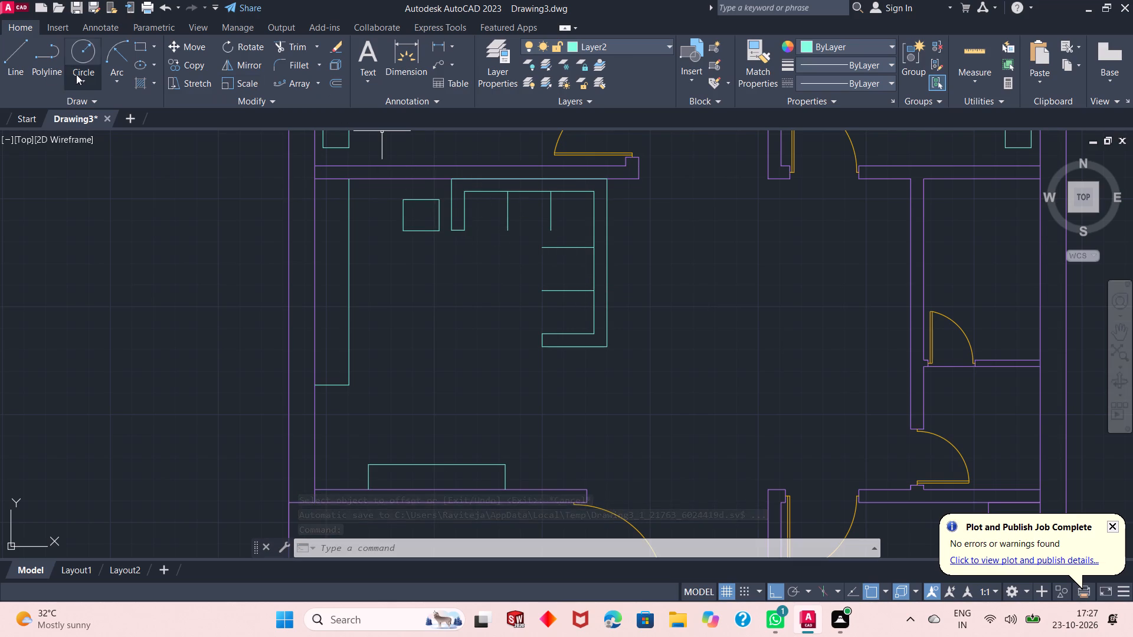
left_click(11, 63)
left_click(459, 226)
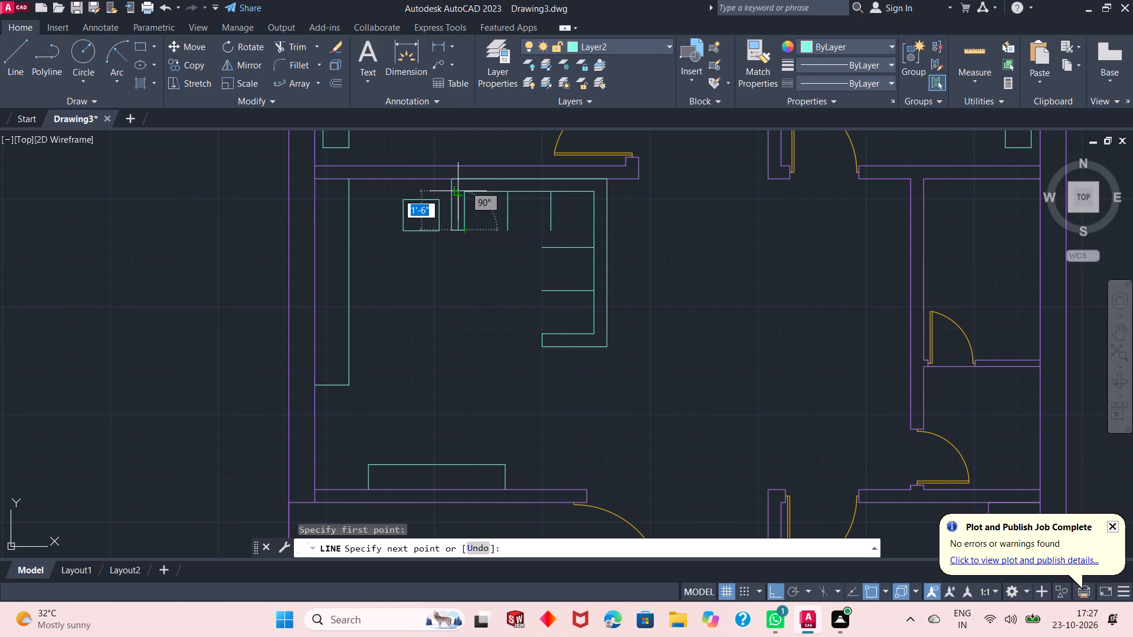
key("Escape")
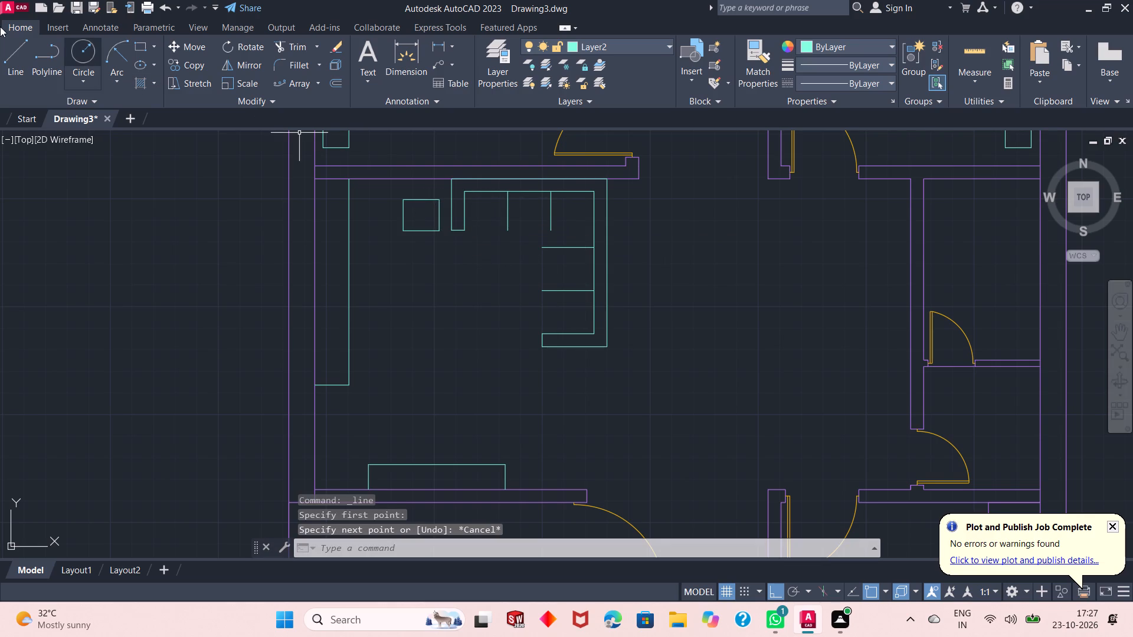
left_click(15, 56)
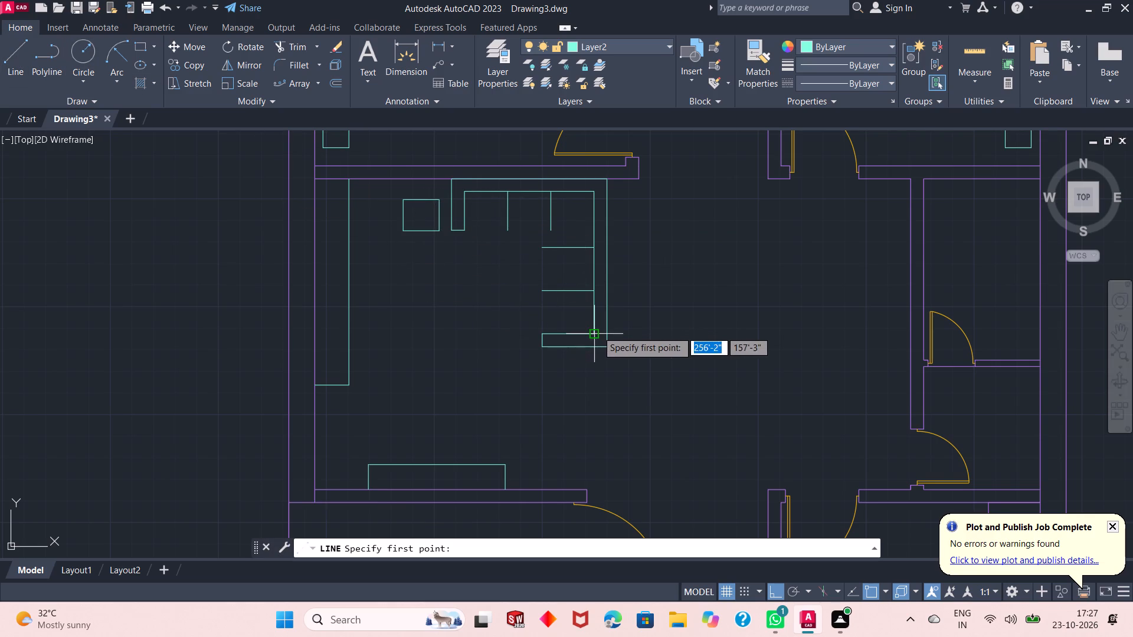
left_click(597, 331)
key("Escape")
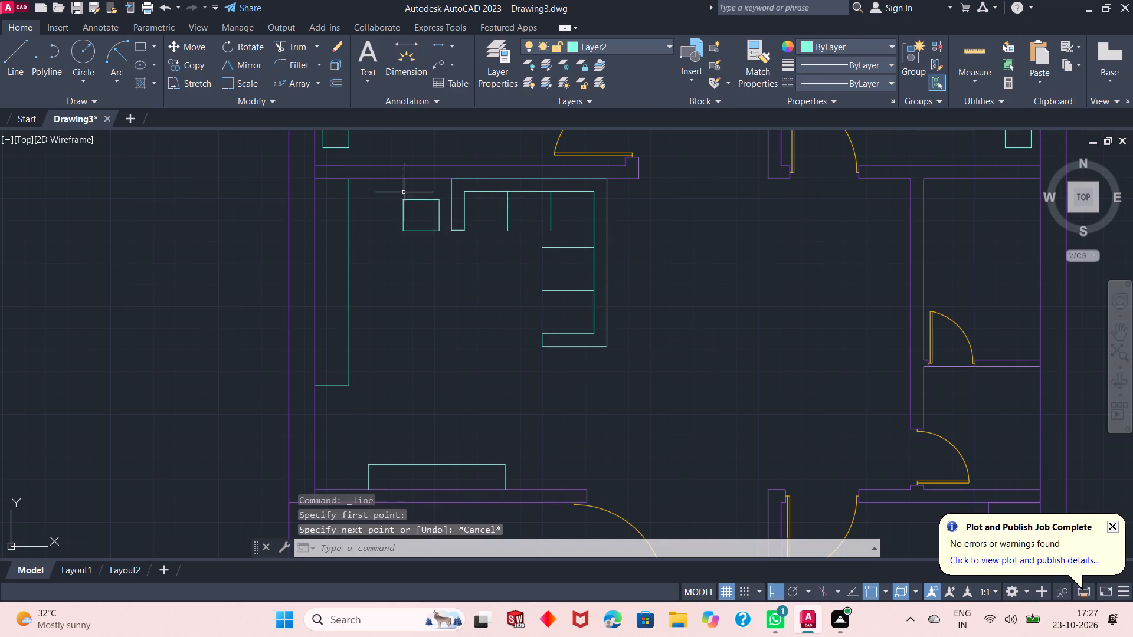
Draw the east section's seat-front line from the second vertical divider's south end down to the sofa's south edge.
left_click(12, 61)
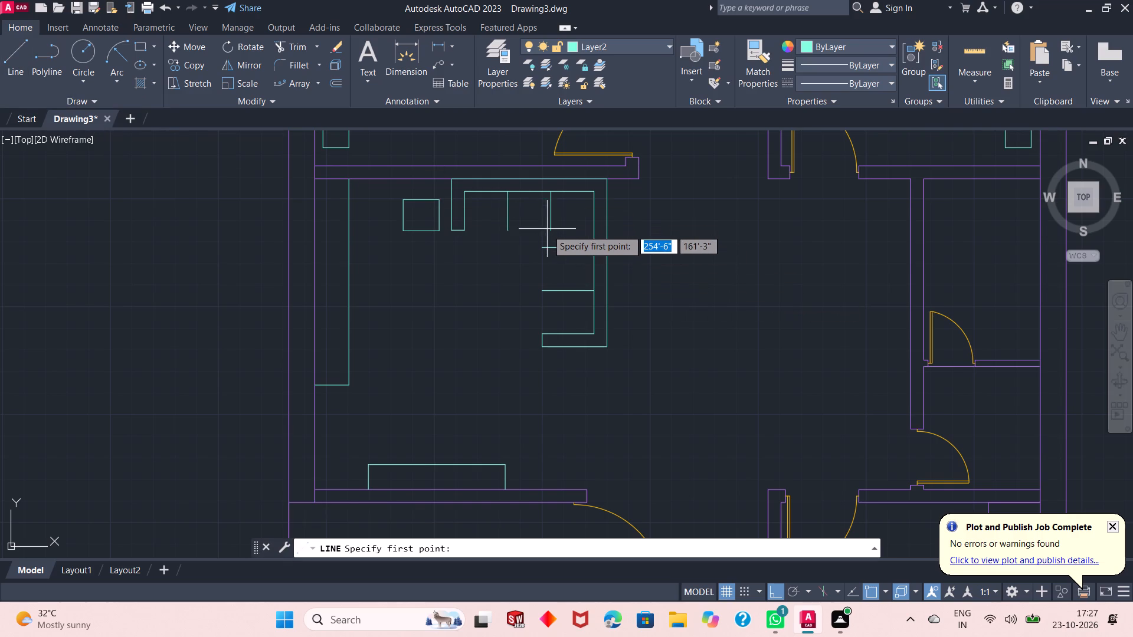
left_click(549, 232)
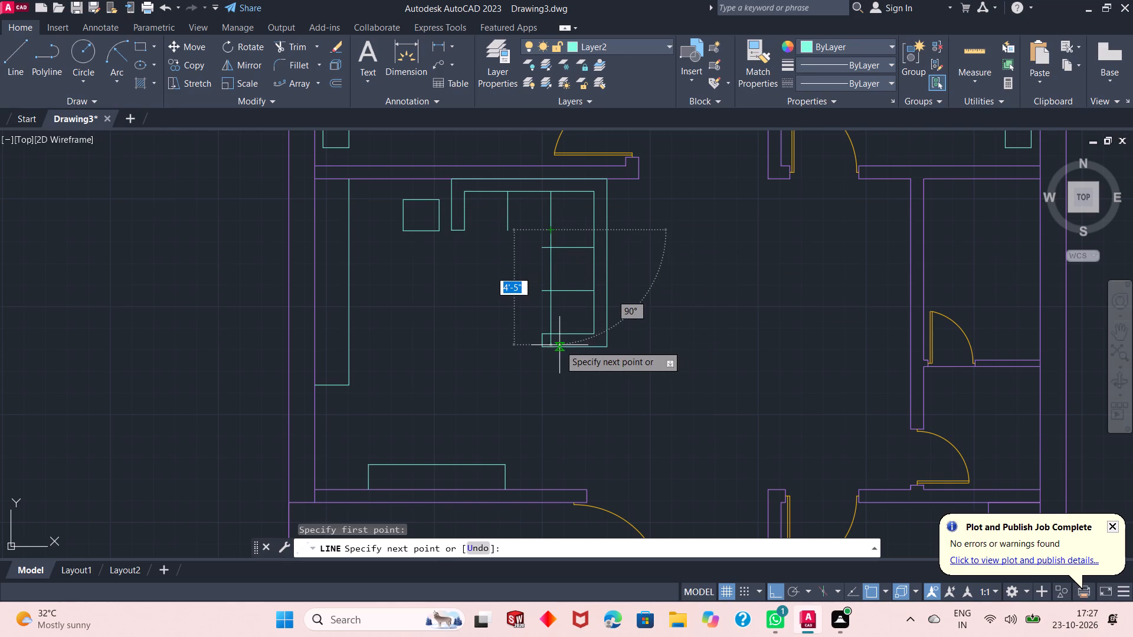
left_click(552, 344)
key("Escape")
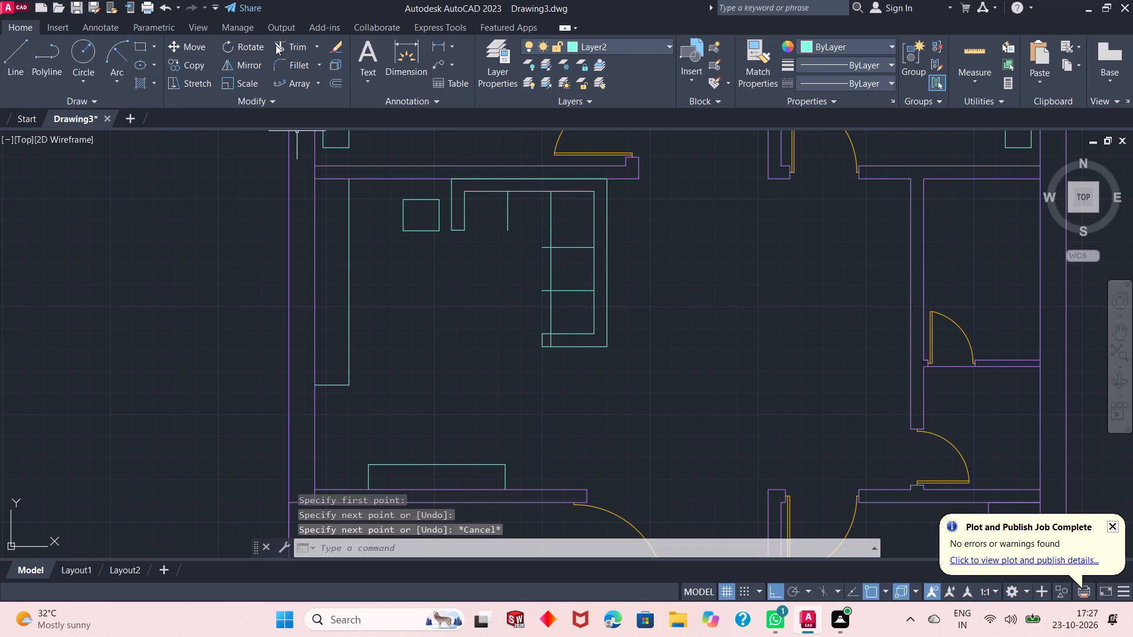
Trim the two horizontal dividers and the south arm where they project west of the new seat-front line.
left_click(280, 45)
left_click_drag(540, 242, 543, 263)
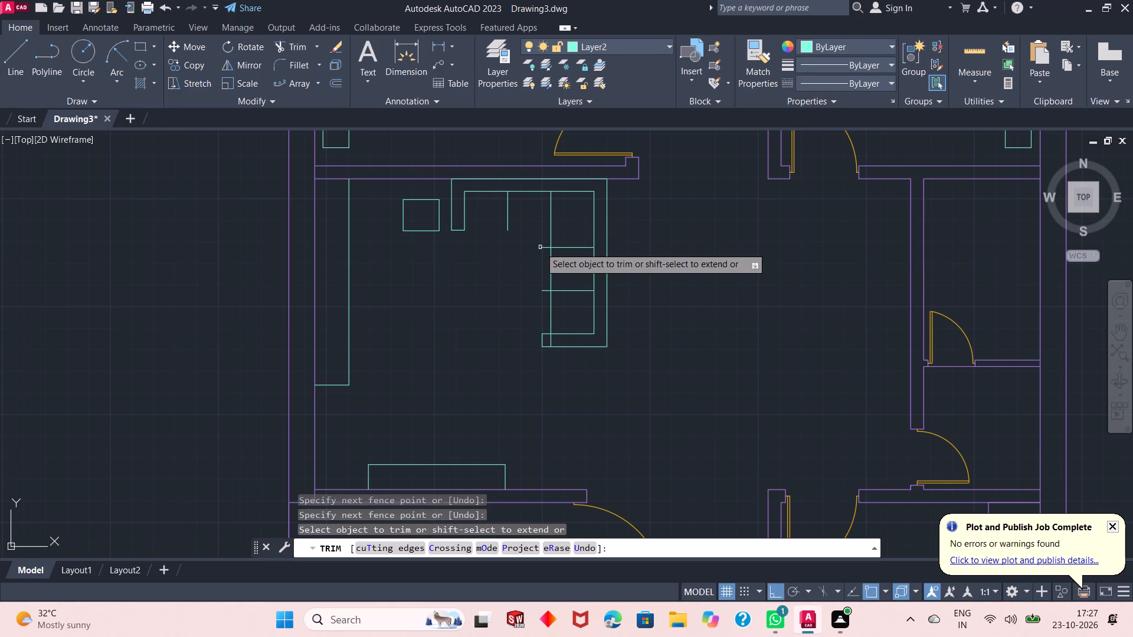
left_click_drag(541, 238, 545, 268)
left_click_drag(544, 281, 548, 311)
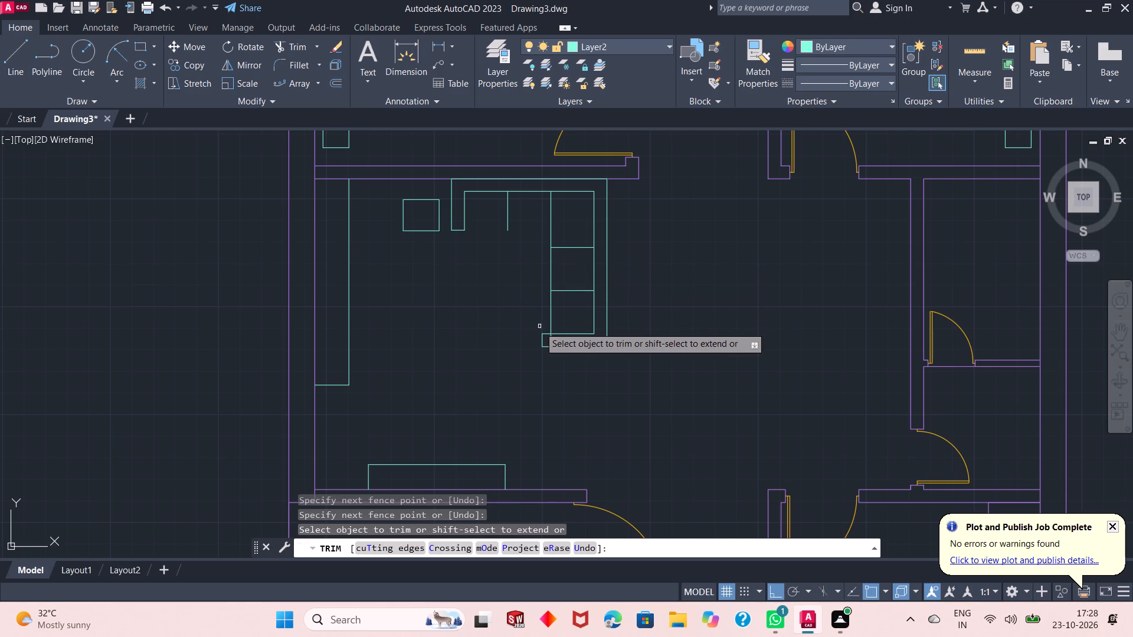
left_click_drag(543, 328, 538, 369)
left_click(544, 347)
right_click(506, 327)
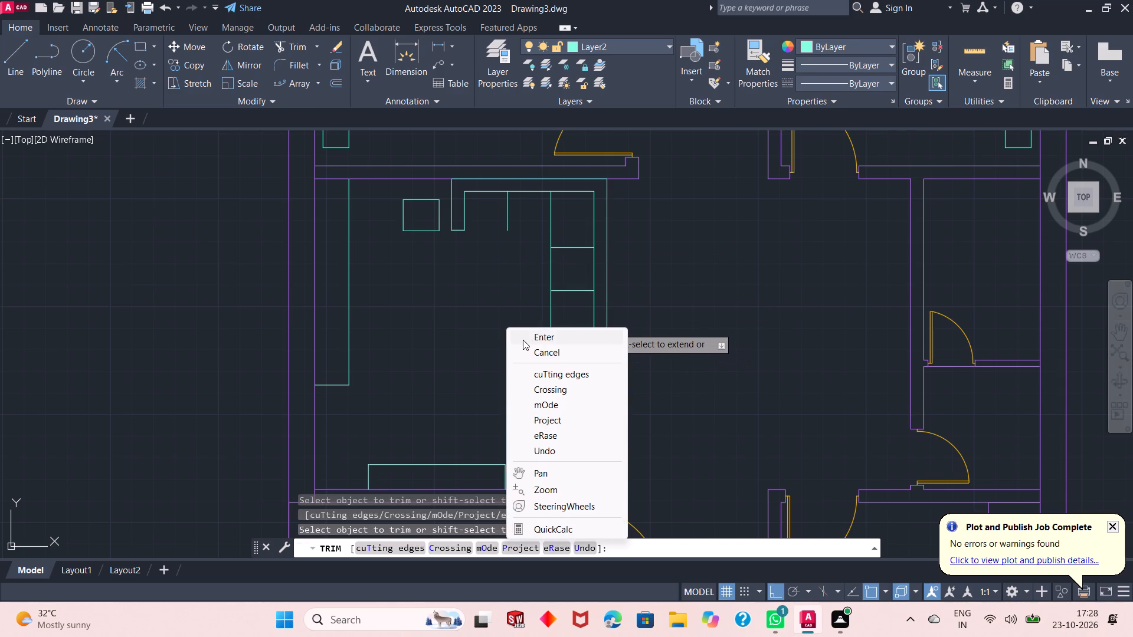
left_click(525, 340)
Draw a 3'4" seat-front line from the west arm's inner south corner east to the vertical seat-front line.
left_click(29, 64)
left_click(29, 63)
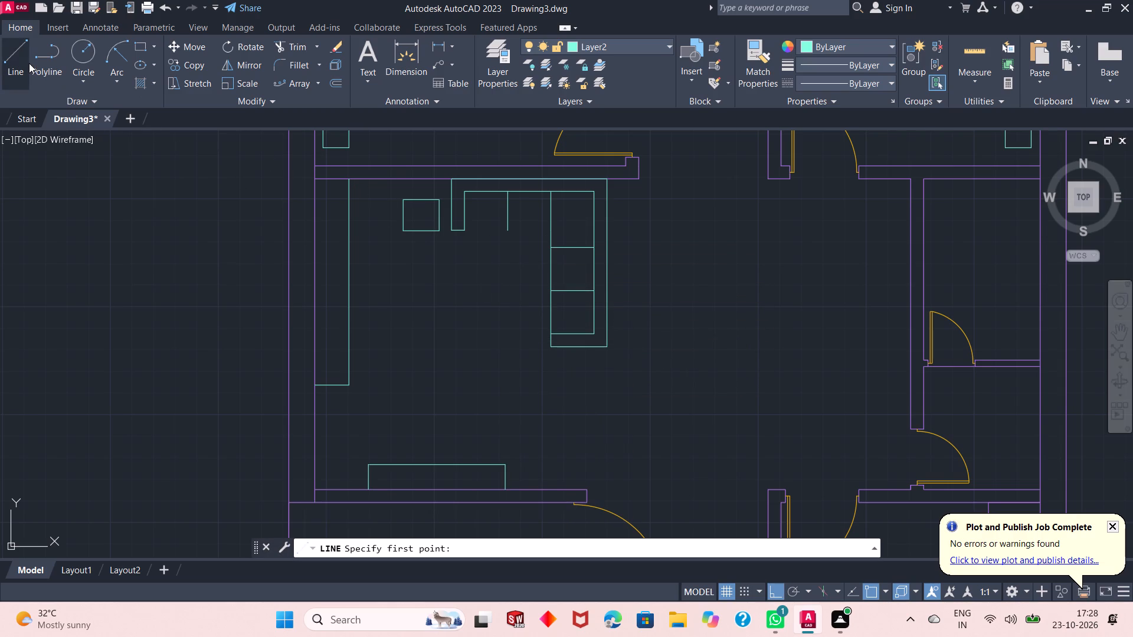
left_click(467, 233)
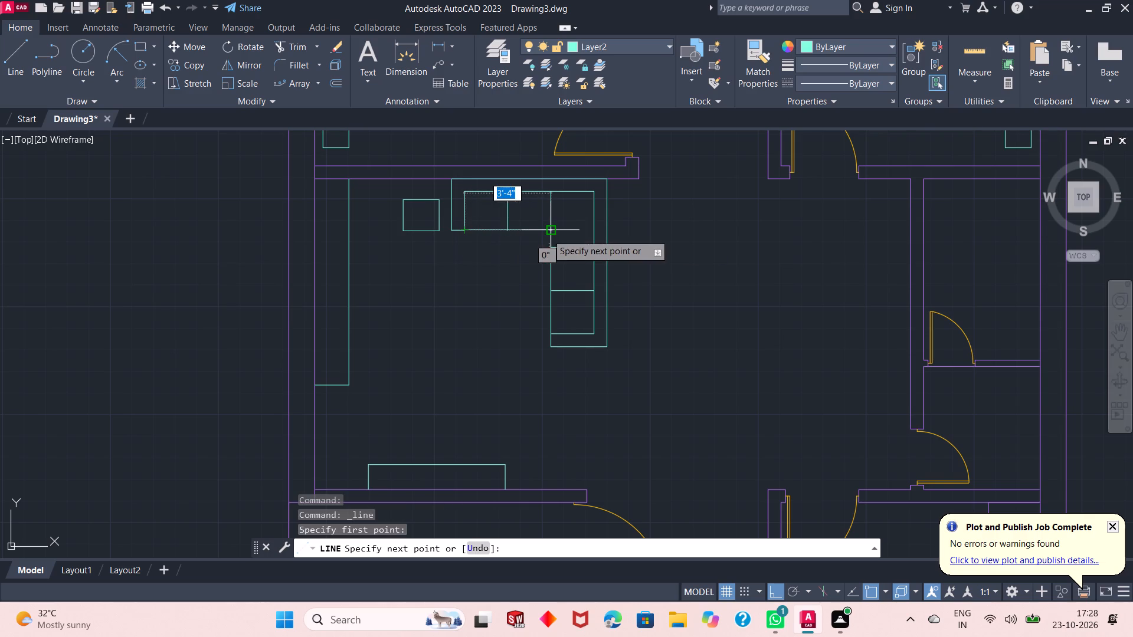
left_click(547, 234)
key("Escape")
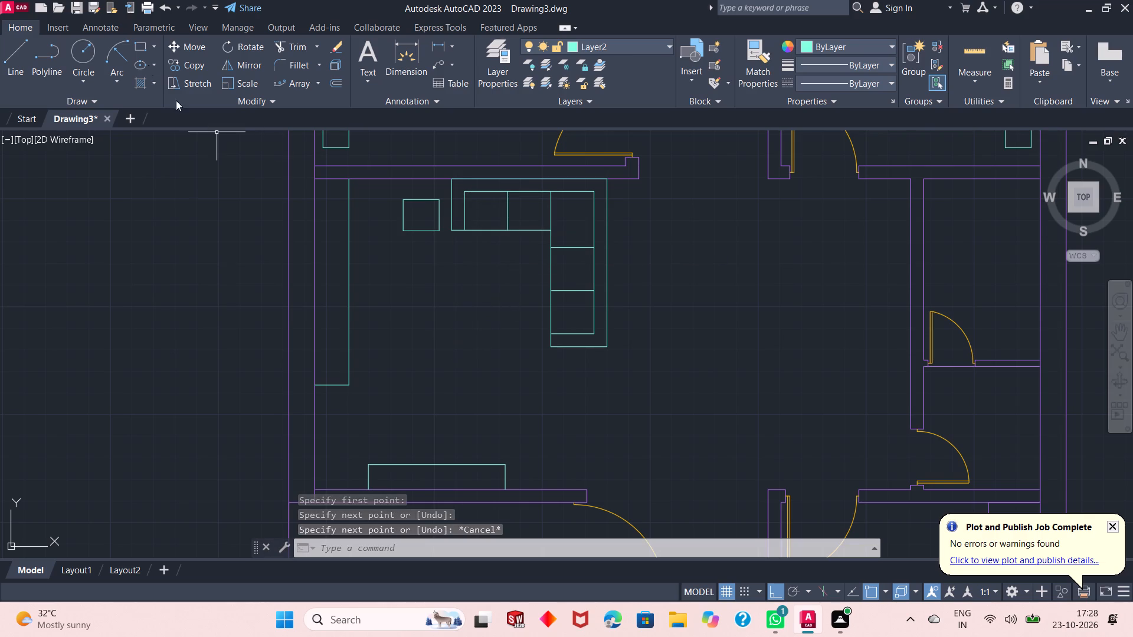
Draw a rectangular coffee table about 1'7" by 2'8" in the open area southwest of the sofa's inner corner.
left_click(135, 48)
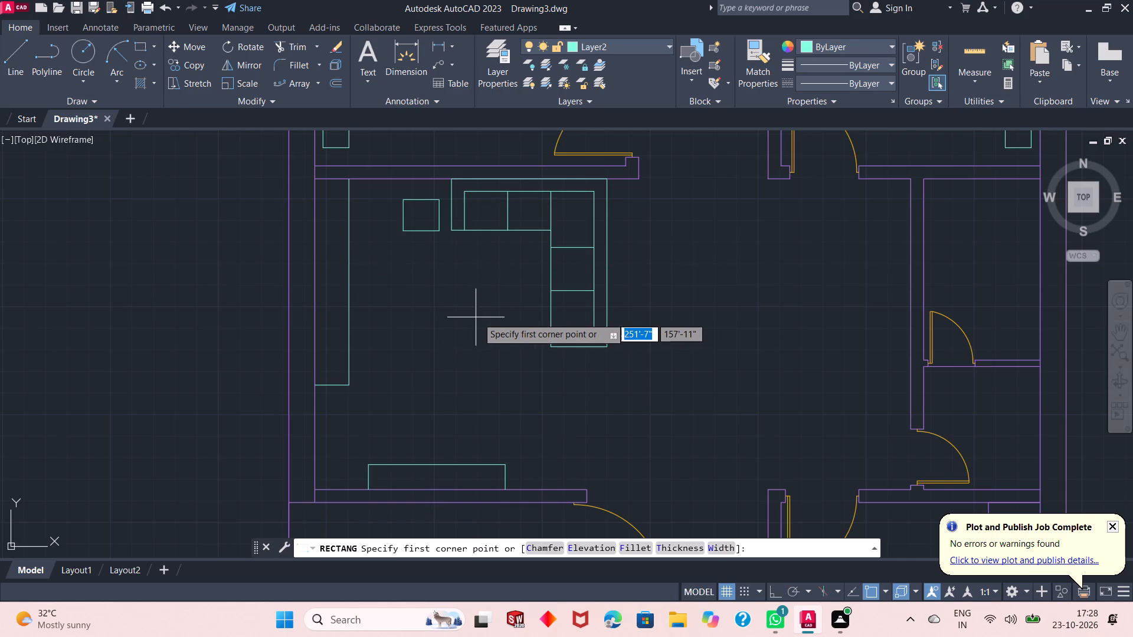
left_click(466, 284)
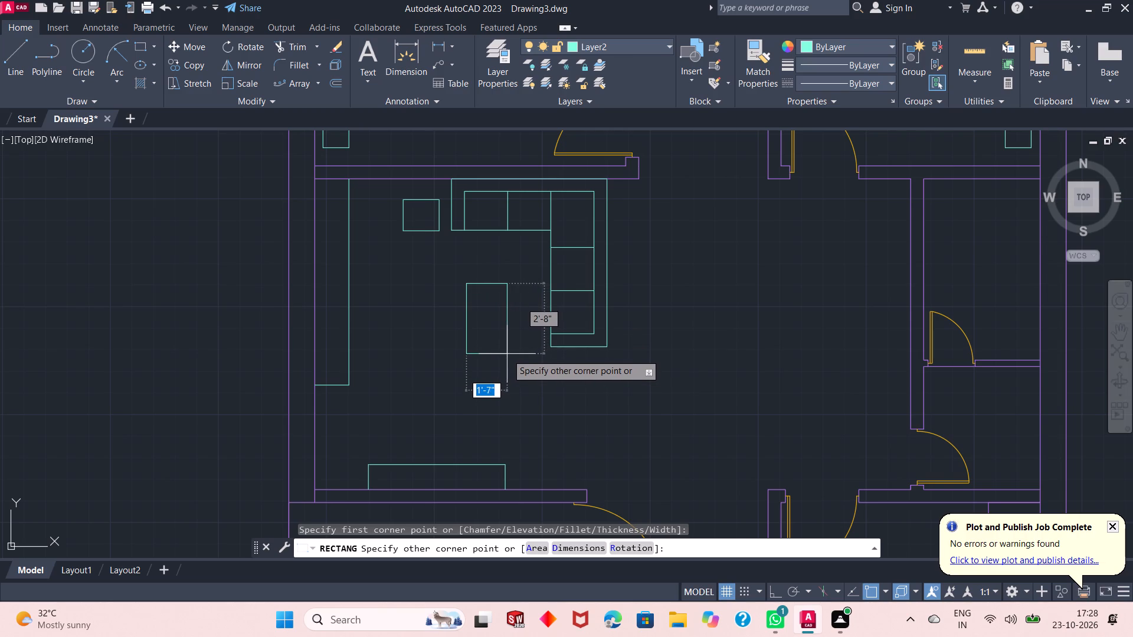
left_click(509, 356)
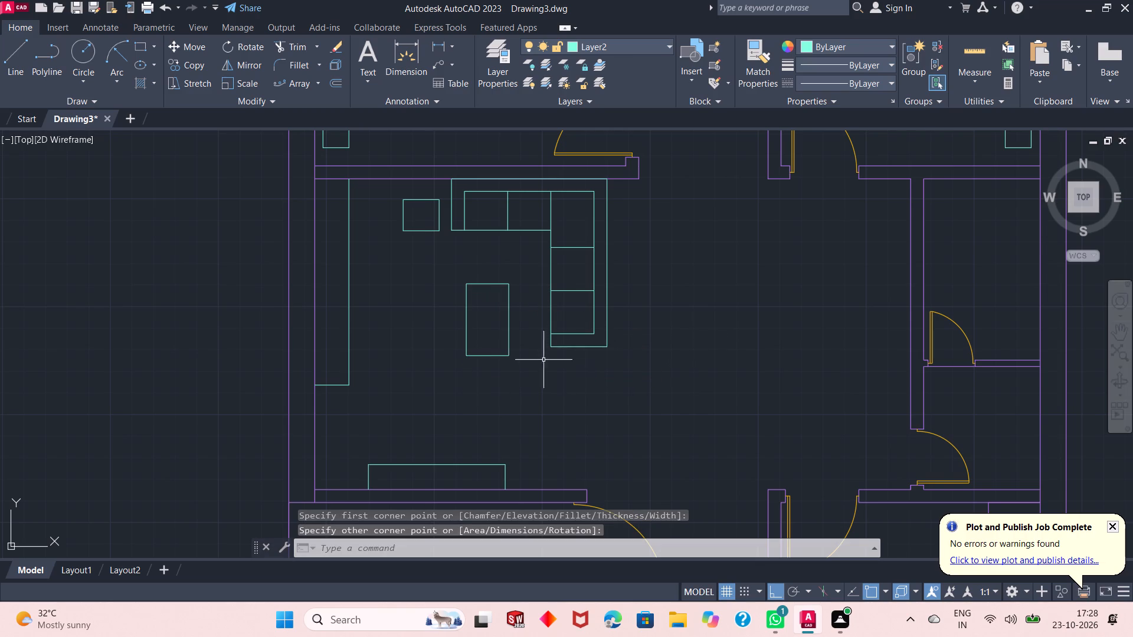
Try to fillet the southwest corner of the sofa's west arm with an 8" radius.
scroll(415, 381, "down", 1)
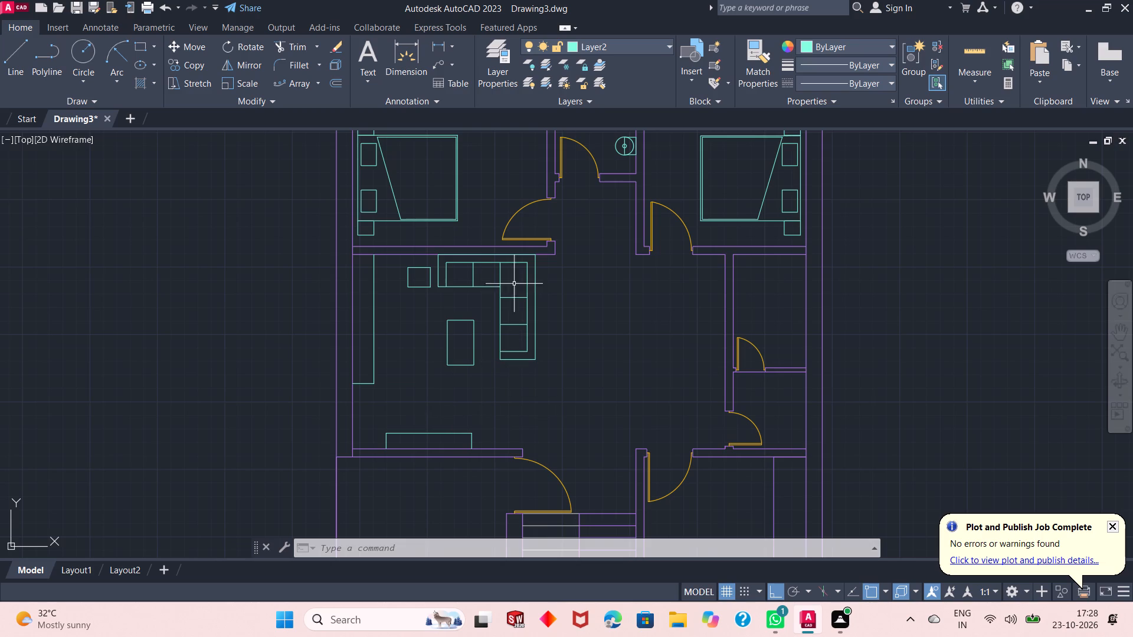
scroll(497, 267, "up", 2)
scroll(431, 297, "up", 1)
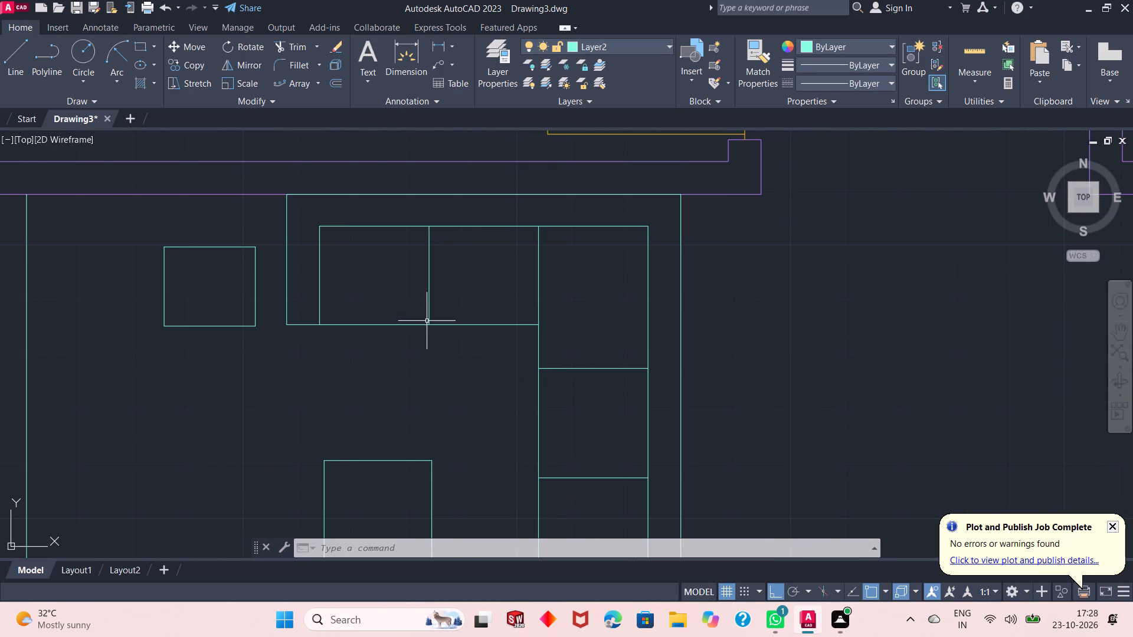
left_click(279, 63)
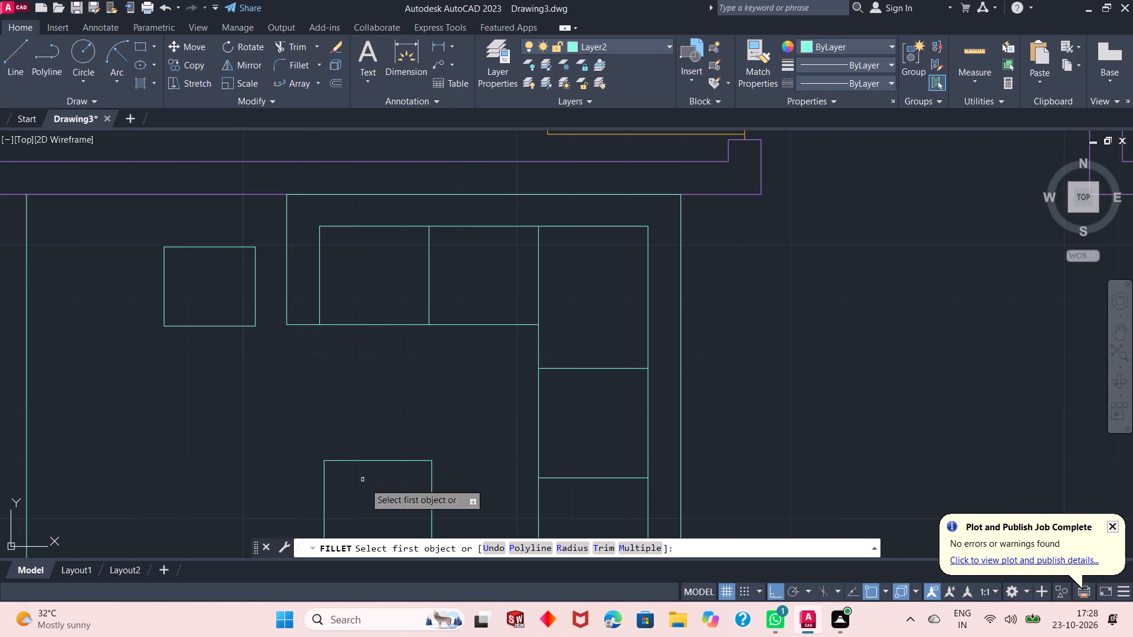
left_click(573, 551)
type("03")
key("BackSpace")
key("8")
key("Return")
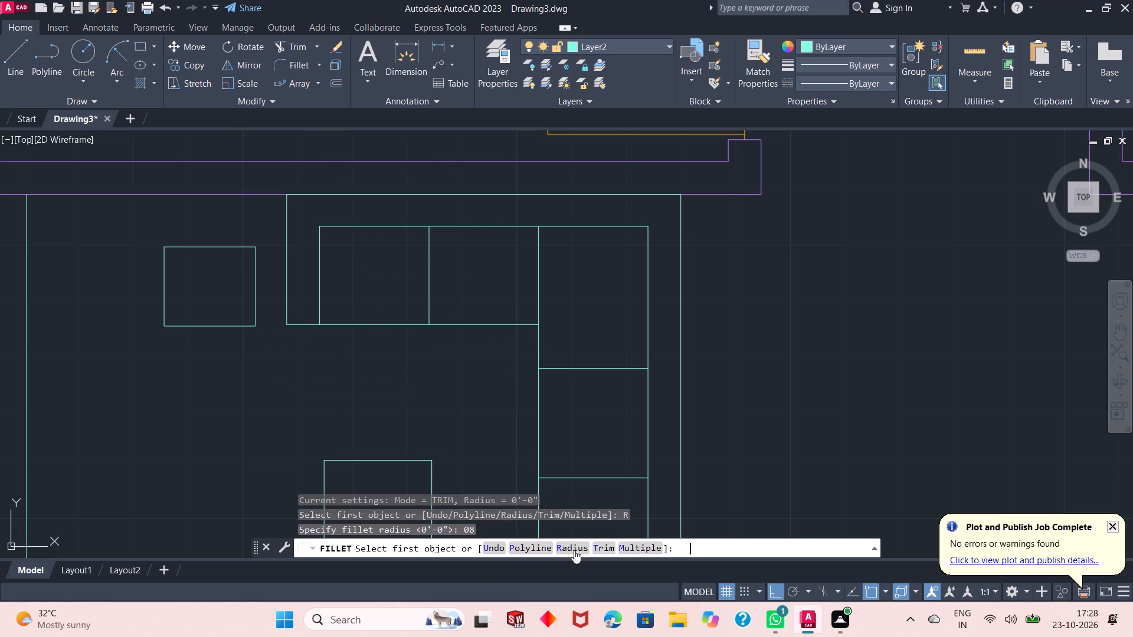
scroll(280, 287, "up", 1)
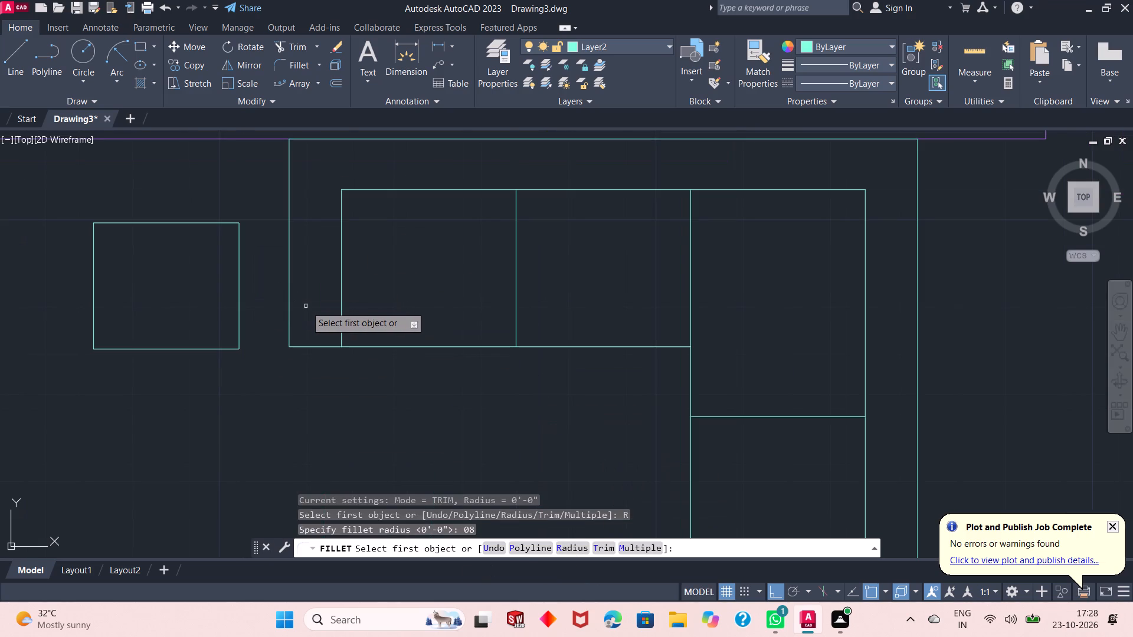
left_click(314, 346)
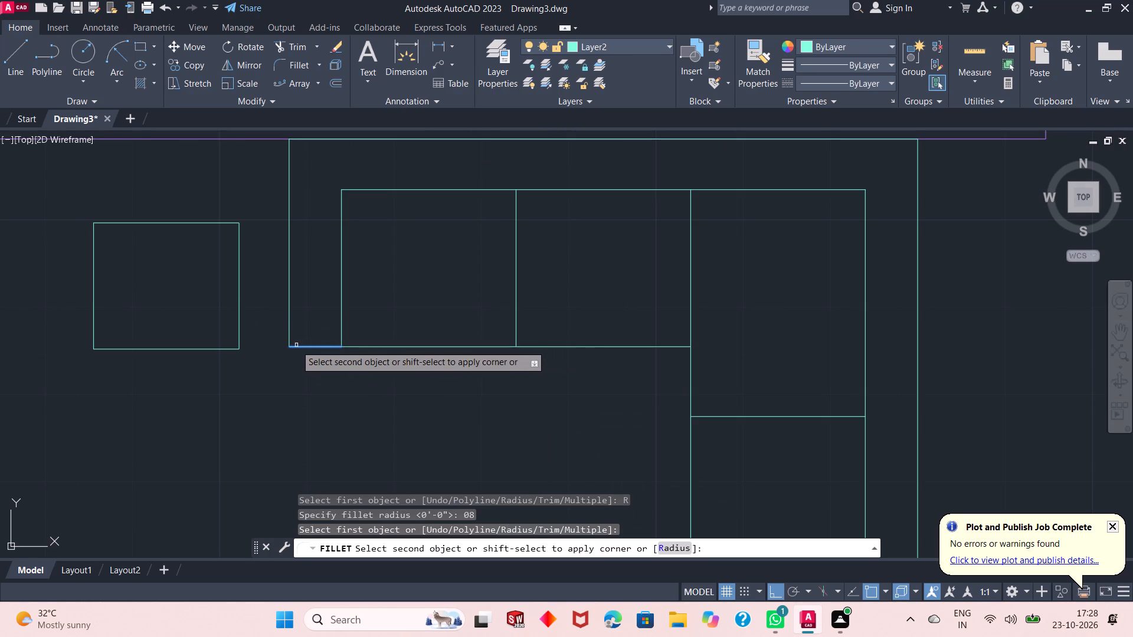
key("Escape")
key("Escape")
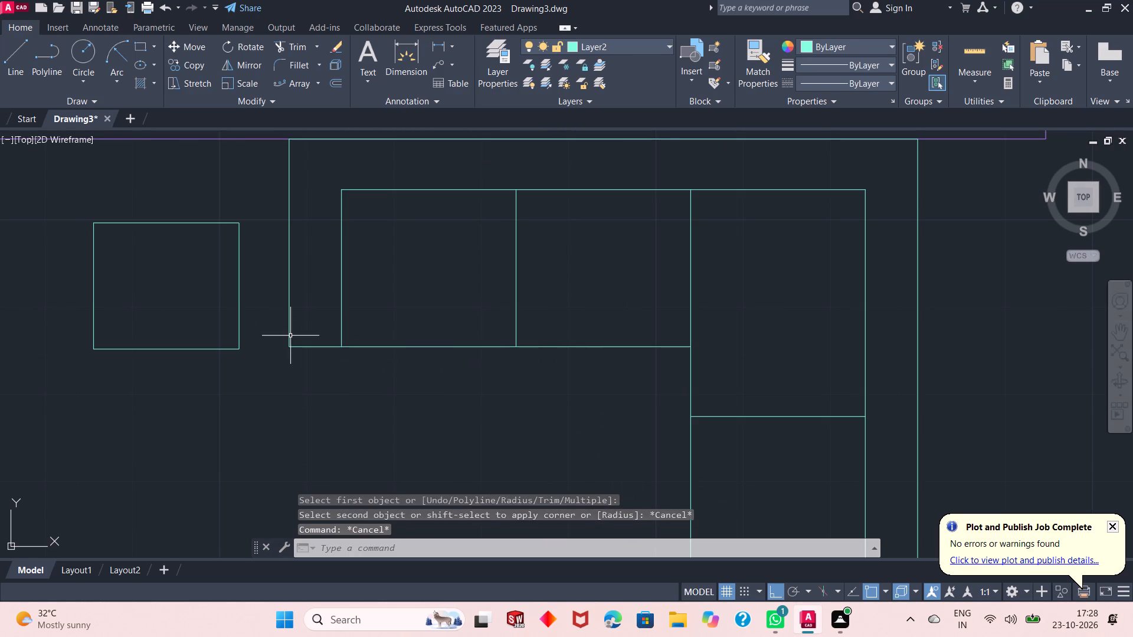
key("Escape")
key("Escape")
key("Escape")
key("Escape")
Fillet both south corners of the sofa's west arm with a radius of .5.
left_click(281, 60)
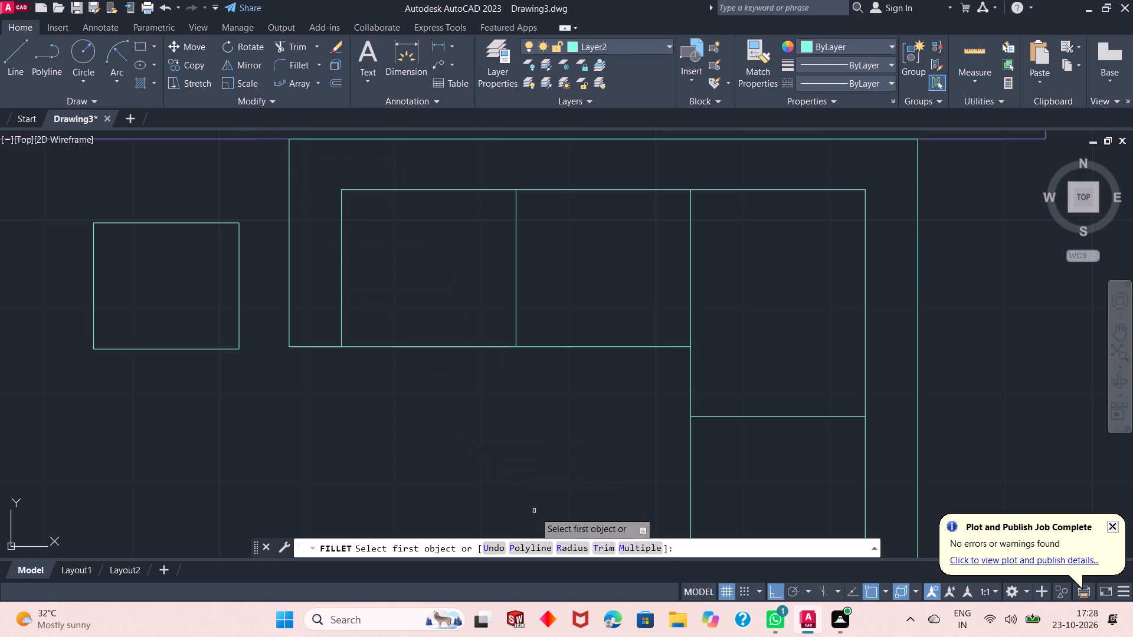
left_click(561, 549)
key("period")
key("5")
key("Return")
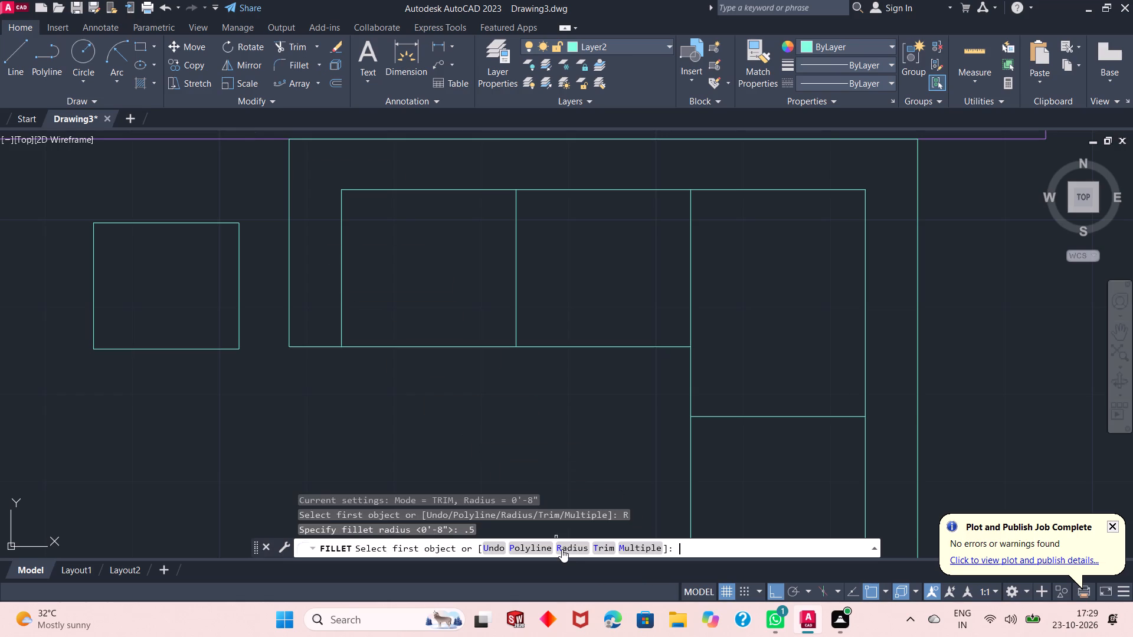
left_click(315, 344)
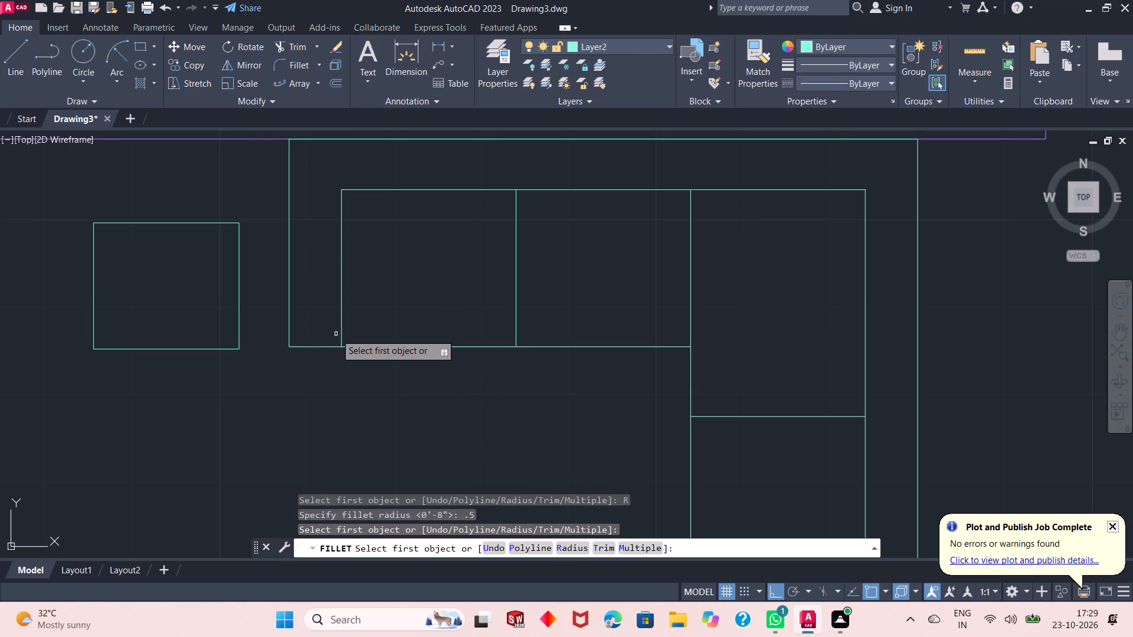
left_click(341, 333)
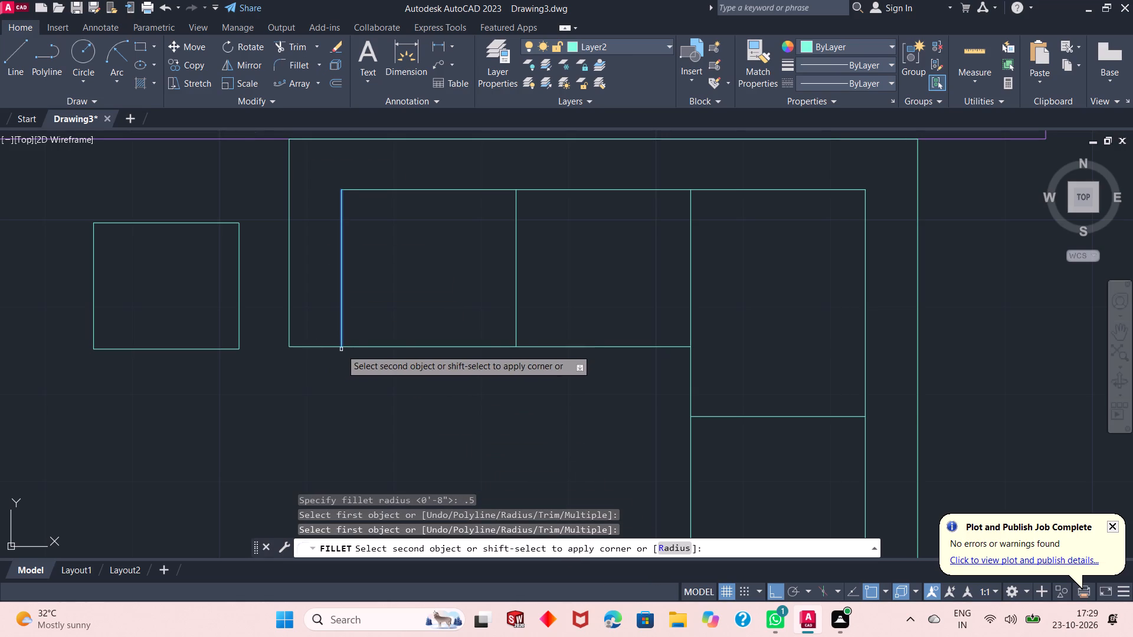
left_click(329, 347)
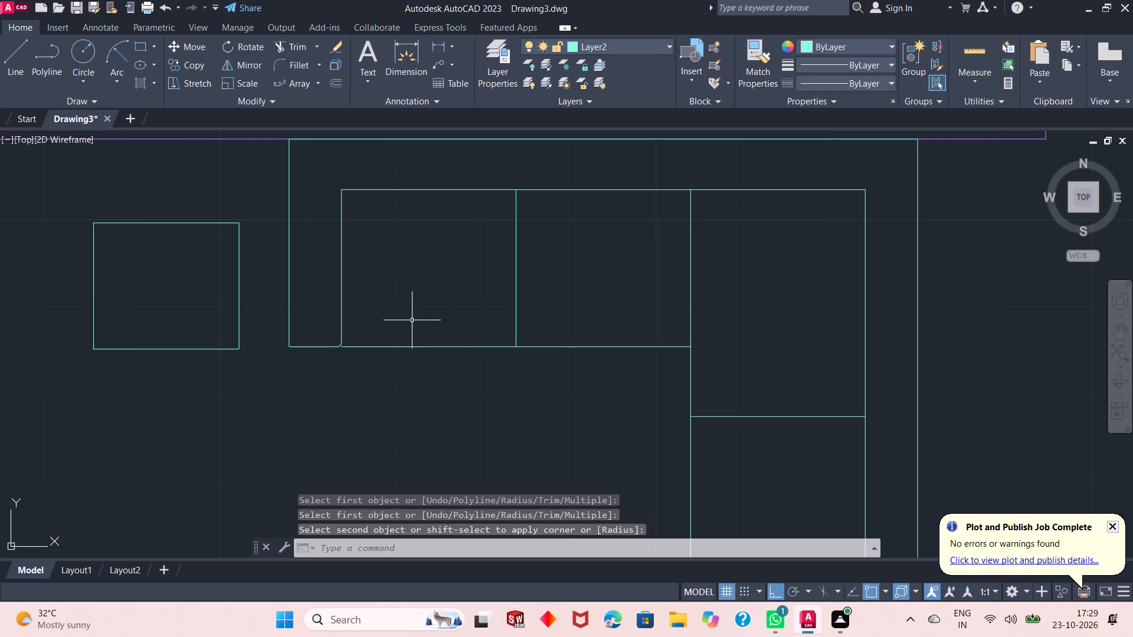
scroll(364, 354, "up", 1)
key("space")
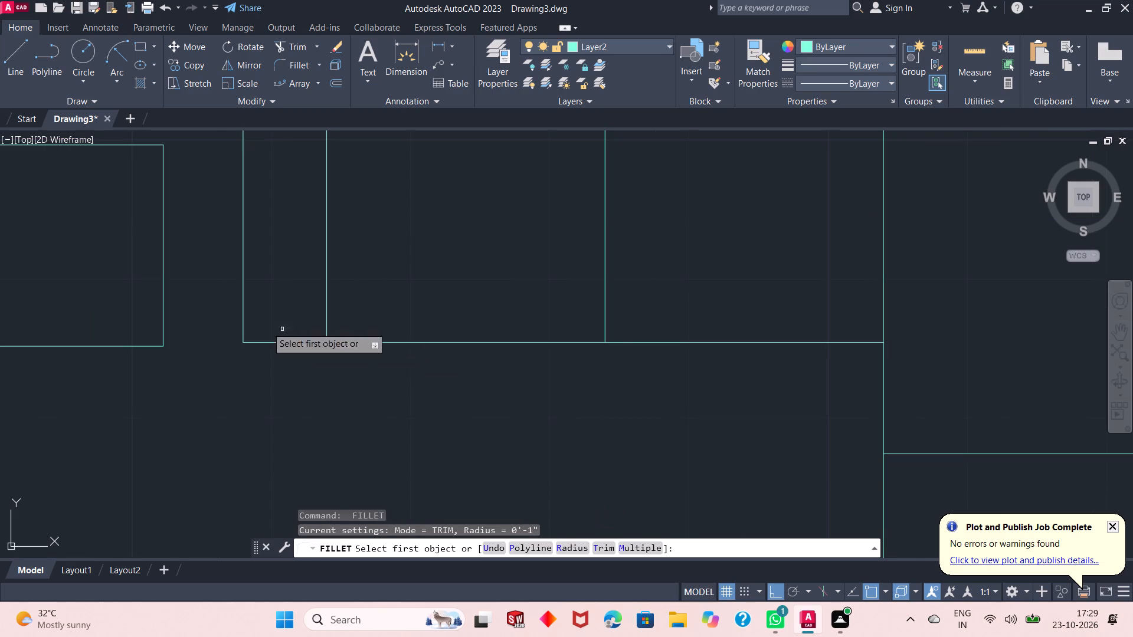
left_click(242, 323)
left_click(257, 343)
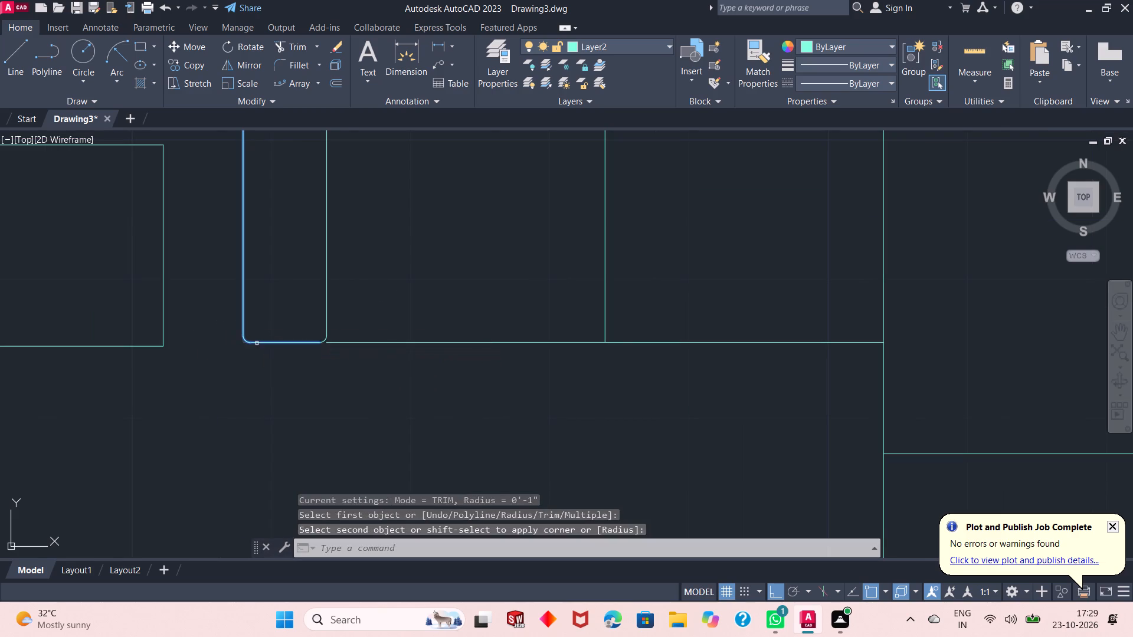
Fillet the southeast corner of the westernmost seat with the same radius.
key("space")
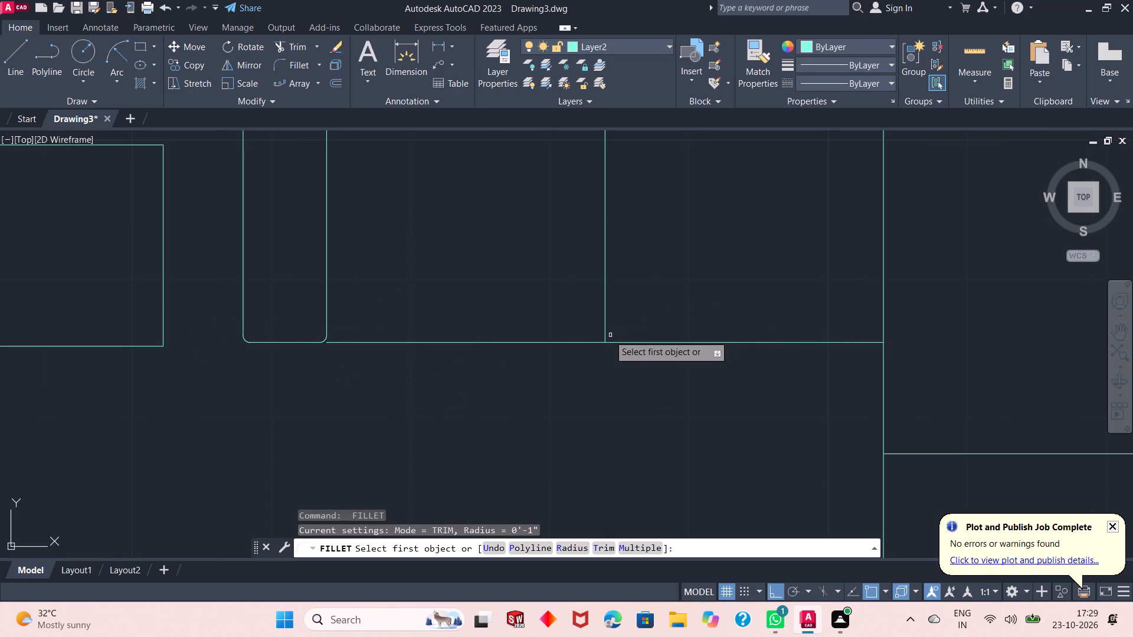
left_click(603, 335)
left_click(597, 343)
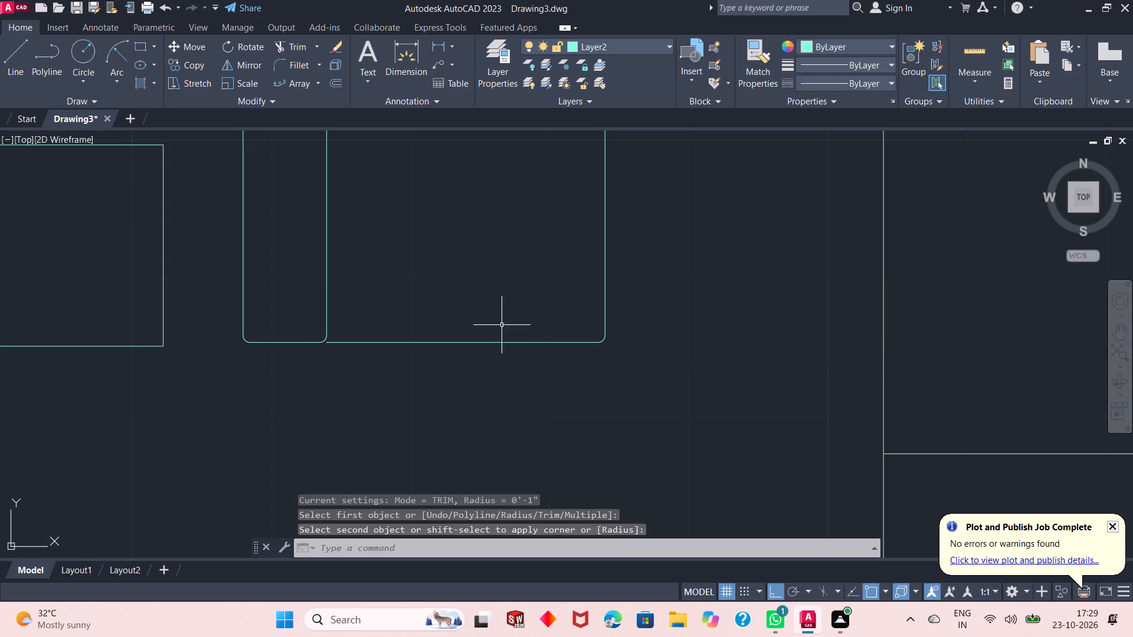
Draw a short vertical line from the west arm's inner fillet end down to the westernmost seat's front line.
left_click(8, 52)
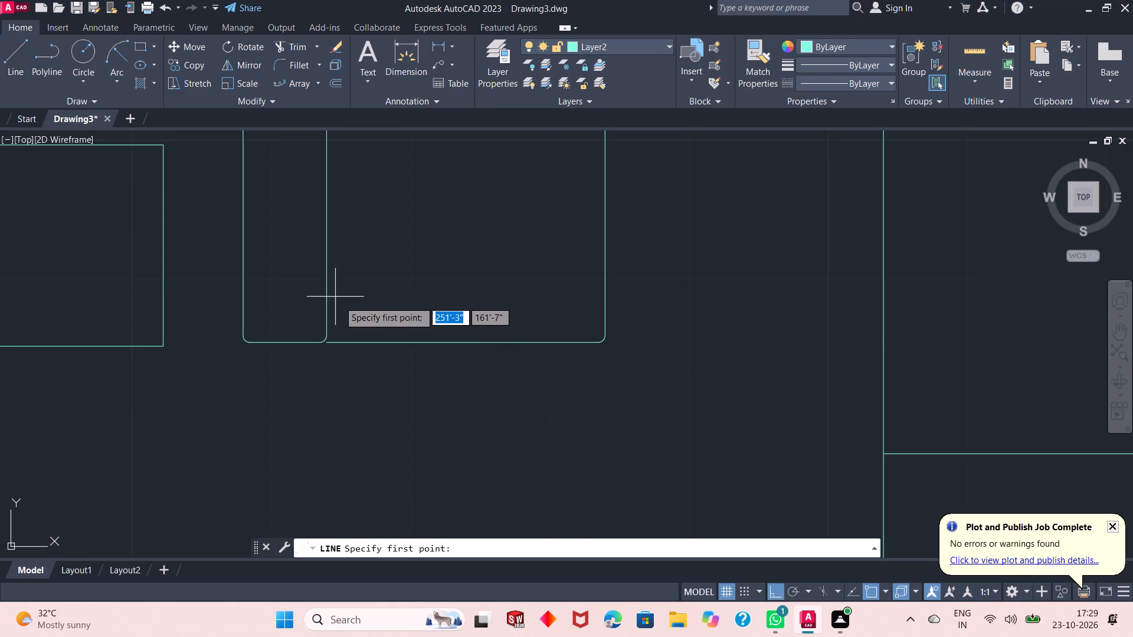
scroll(347, 331, "down", 2)
scroll(347, 331, "up", 5)
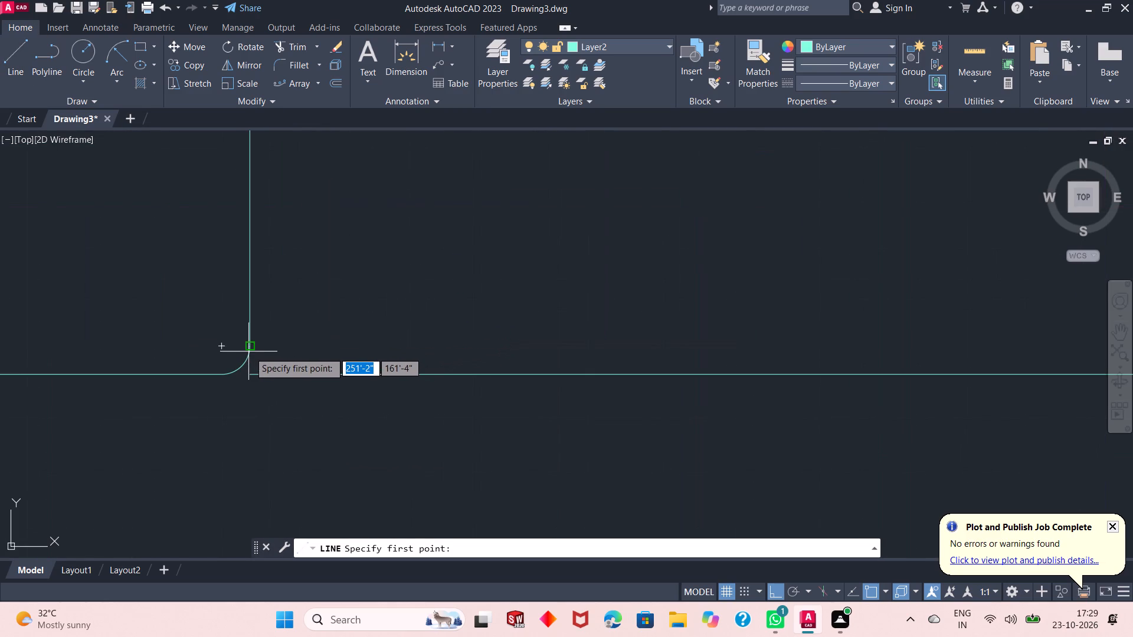
left_click(250, 350)
left_click(251, 370)
right_click(331, 313)
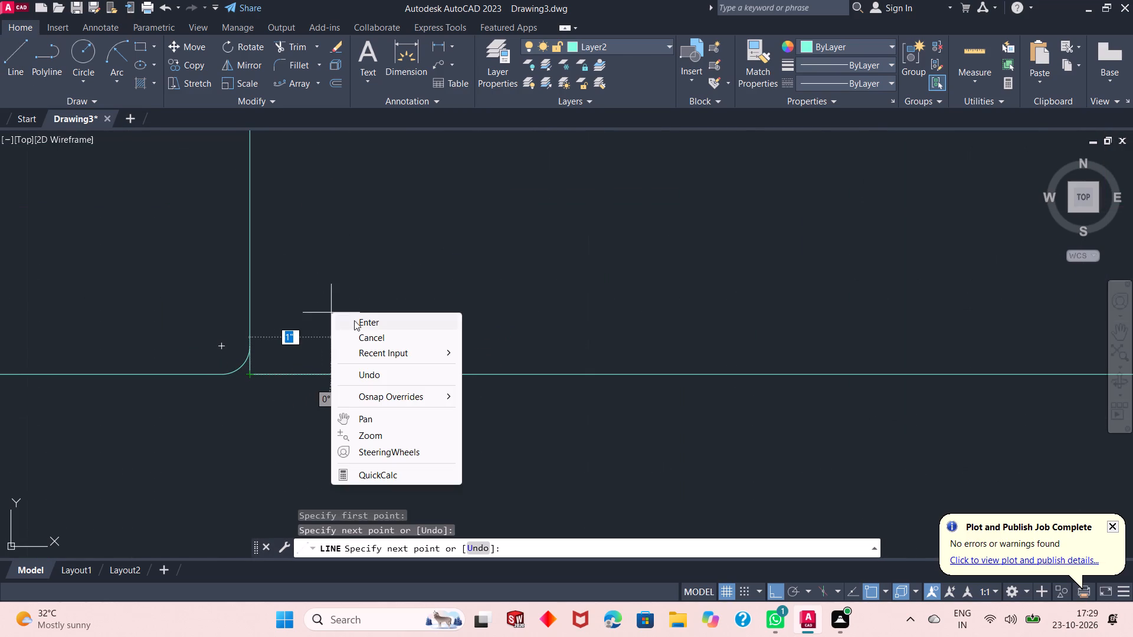
left_click(354, 320)
Fillet the southwest corner of the westernmost seat between the short vertical line and the seat-front line.
left_click(274, 60)
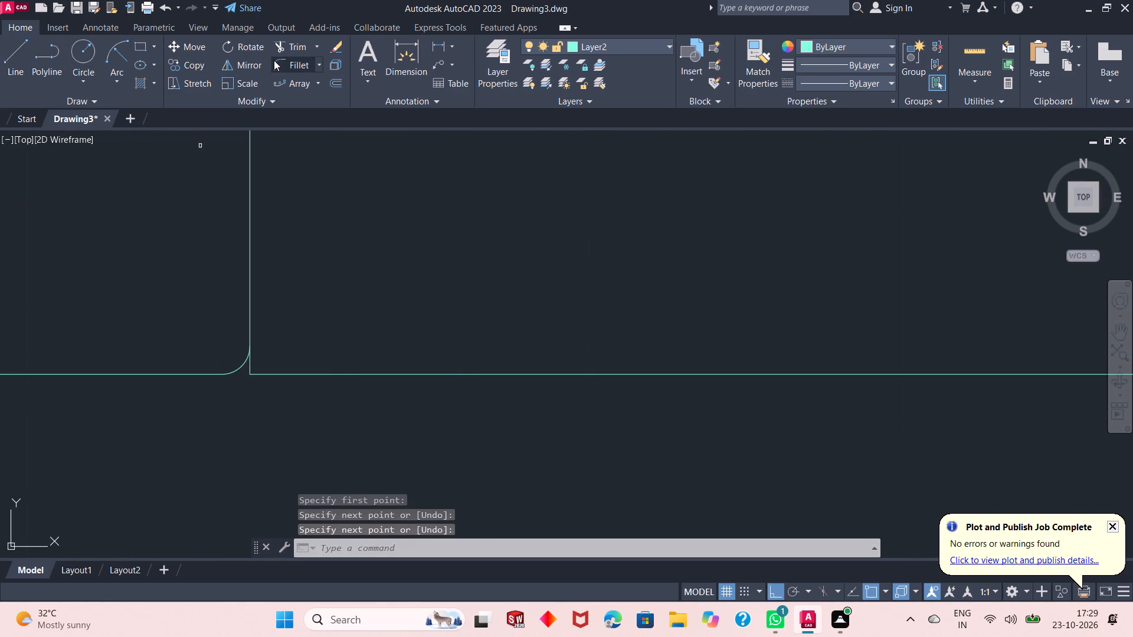
left_click(251, 363)
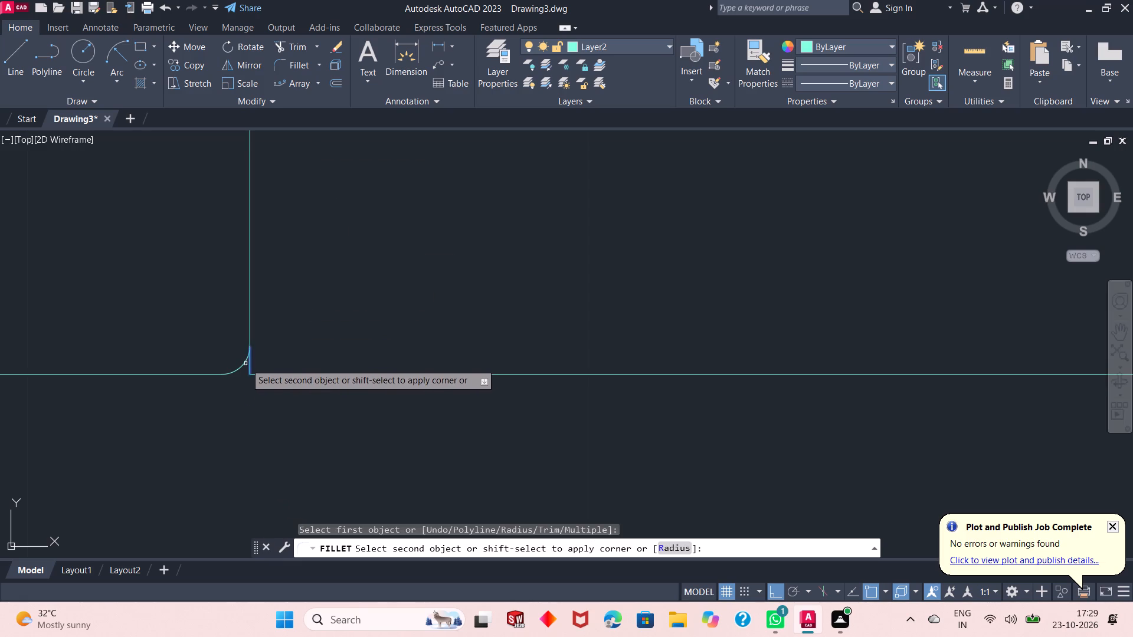
left_click(261, 373)
scroll(258, 386, "down", 4)
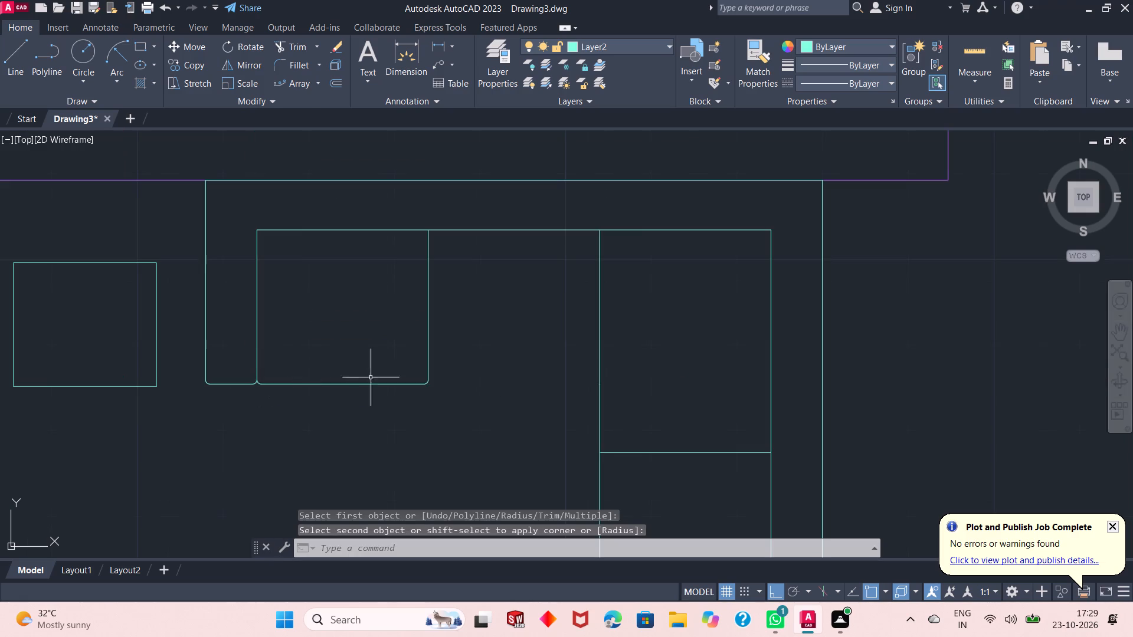
Redraw the second seat's front line from the first seat's southeast fillet east to the vertical seat-front line.
left_click(5, 48)
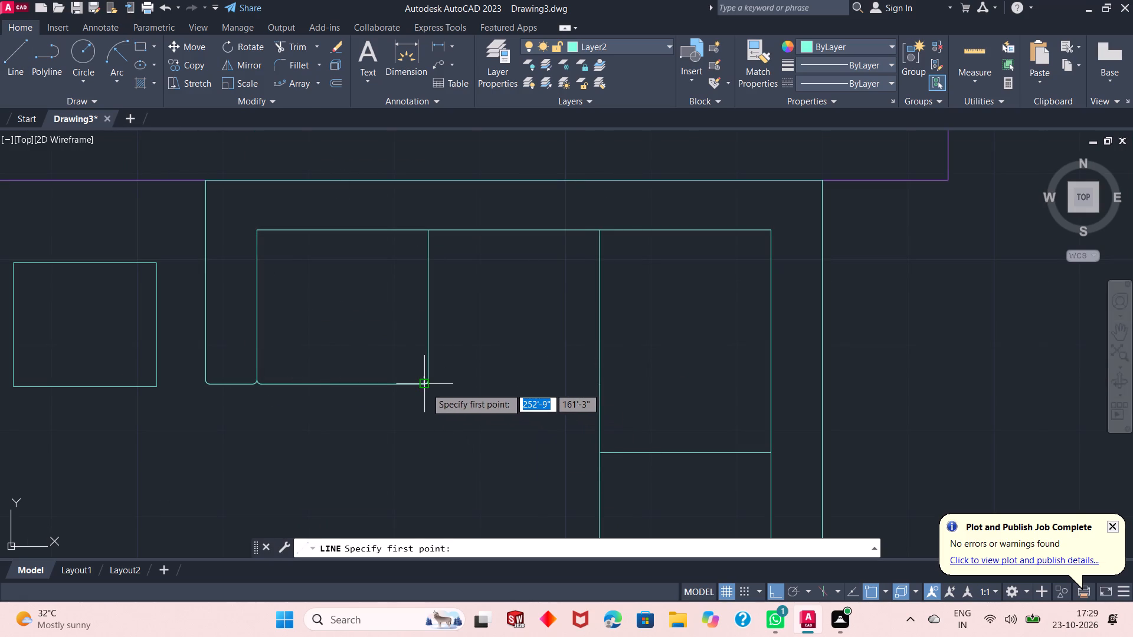
left_click(423, 386)
left_click(604, 384)
right_click(657, 362)
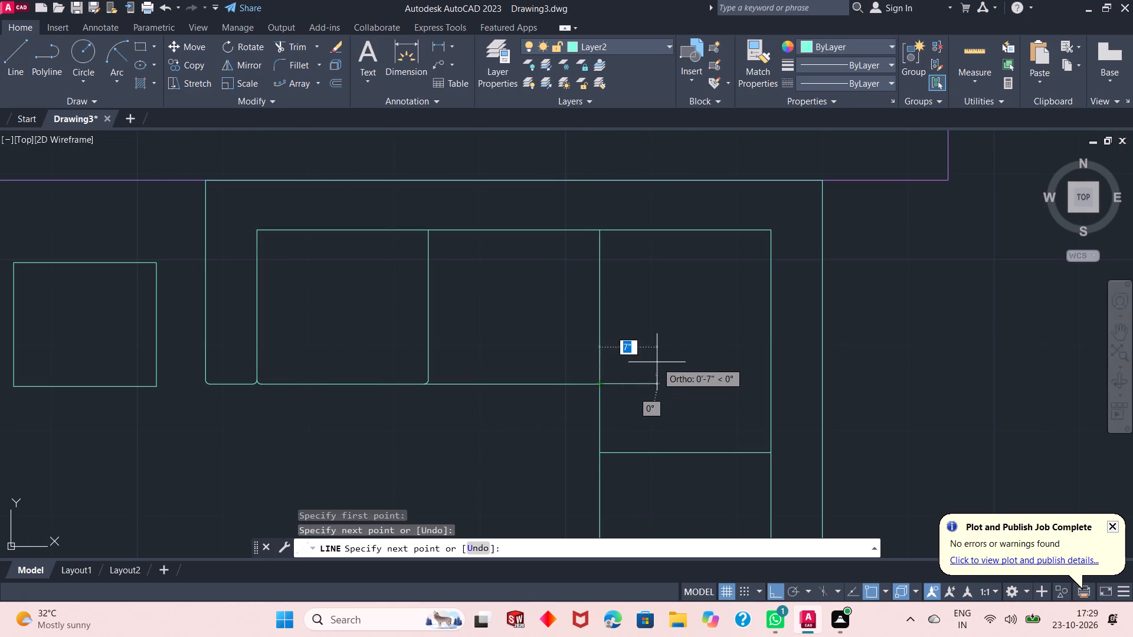
left_click(681, 365)
scroll(422, 418, "down", 2)
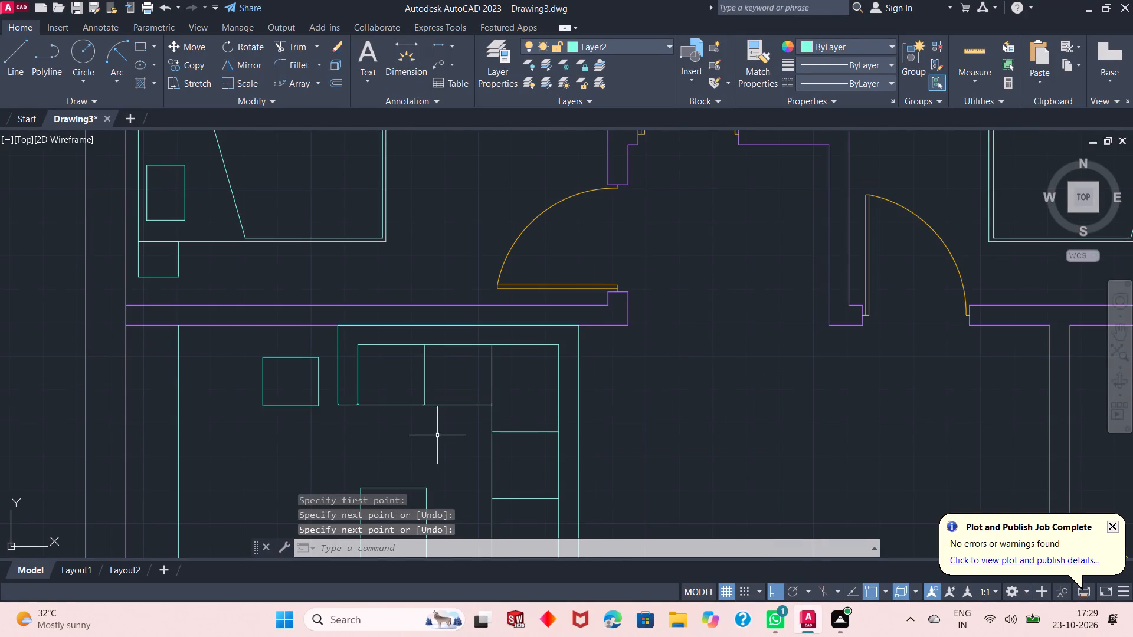
Draw a short vertical line from the divider's lower end between the two north seats down to the seat-front line.
scroll(431, 431, "up", 3)
left_click(14, 57)
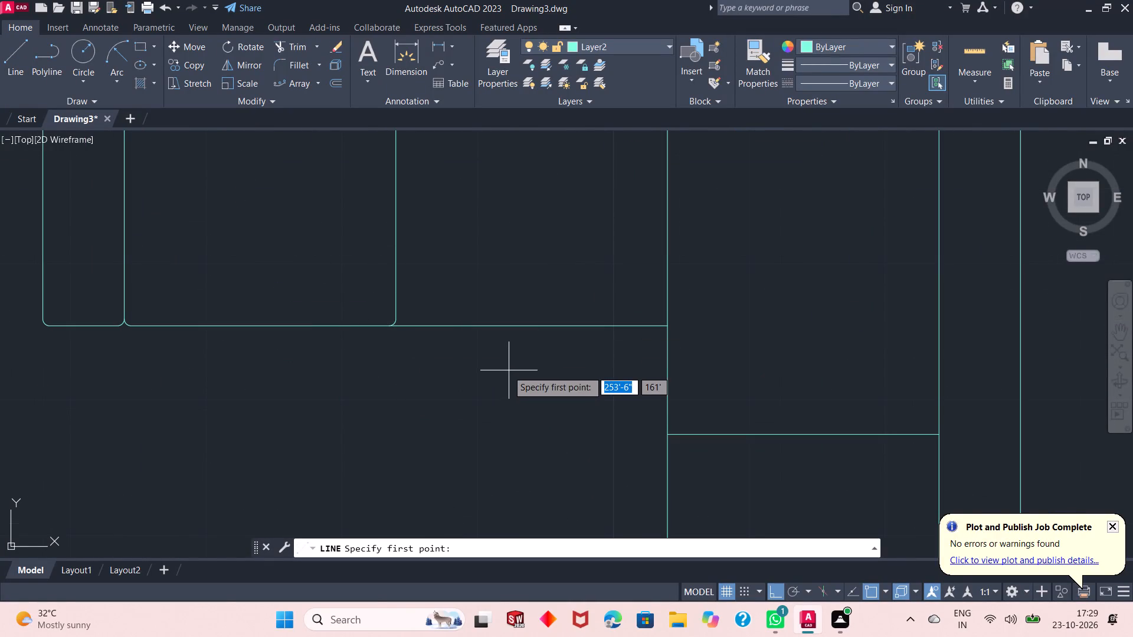
scroll(501, 367, "up", 1)
scroll(334, 295, "up", 2)
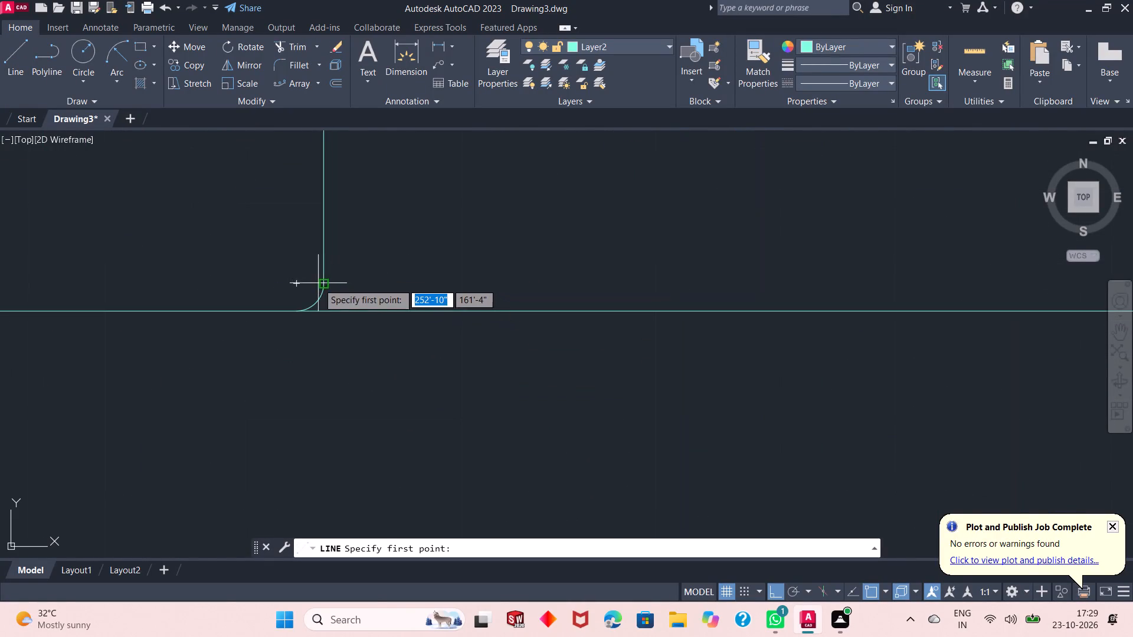
left_click(327, 283)
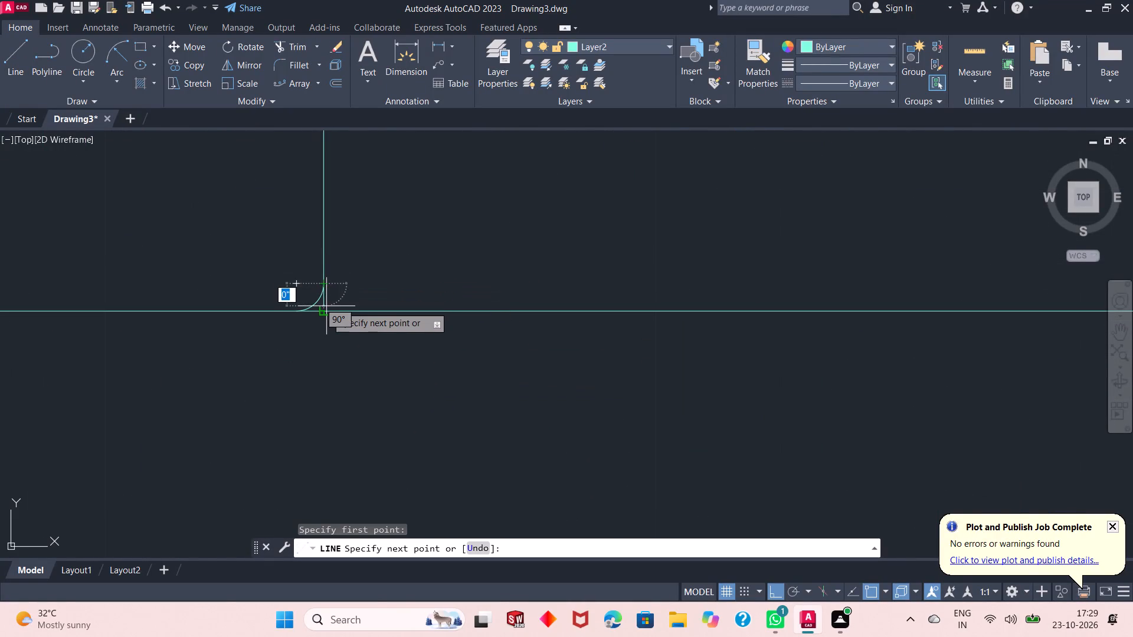
left_click(323, 311)
right_click(441, 281)
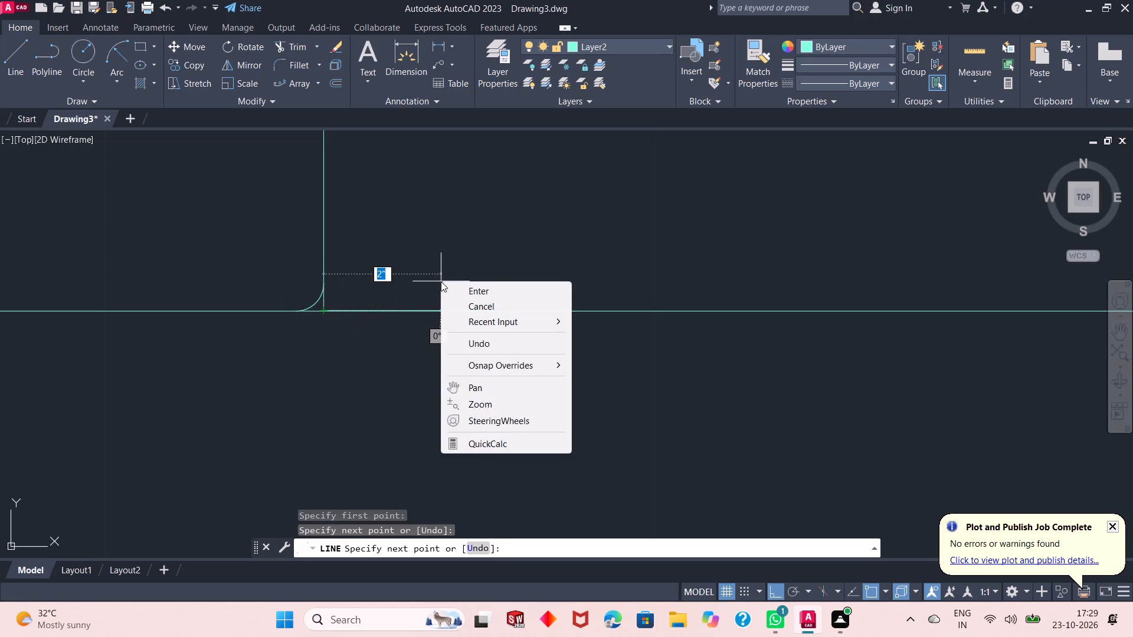
left_click(464, 281)
left_click(472, 288)
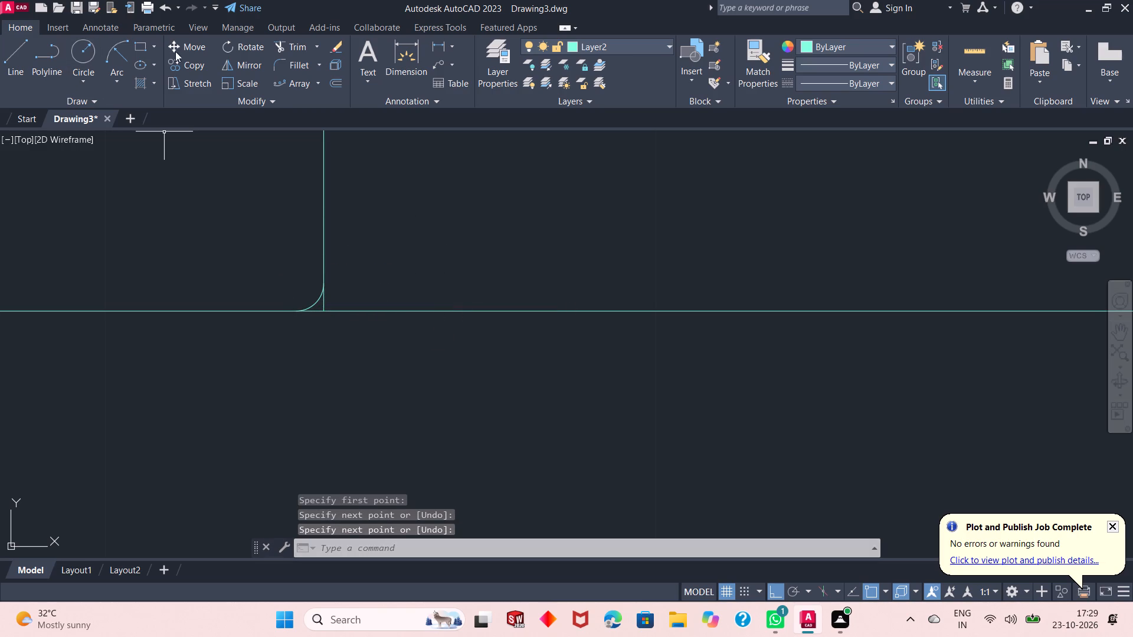
Fillet the southwest corner of the second north seat between the short vertical line and its front line.
left_click(287, 70)
scroll(349, 320, "up", 1)
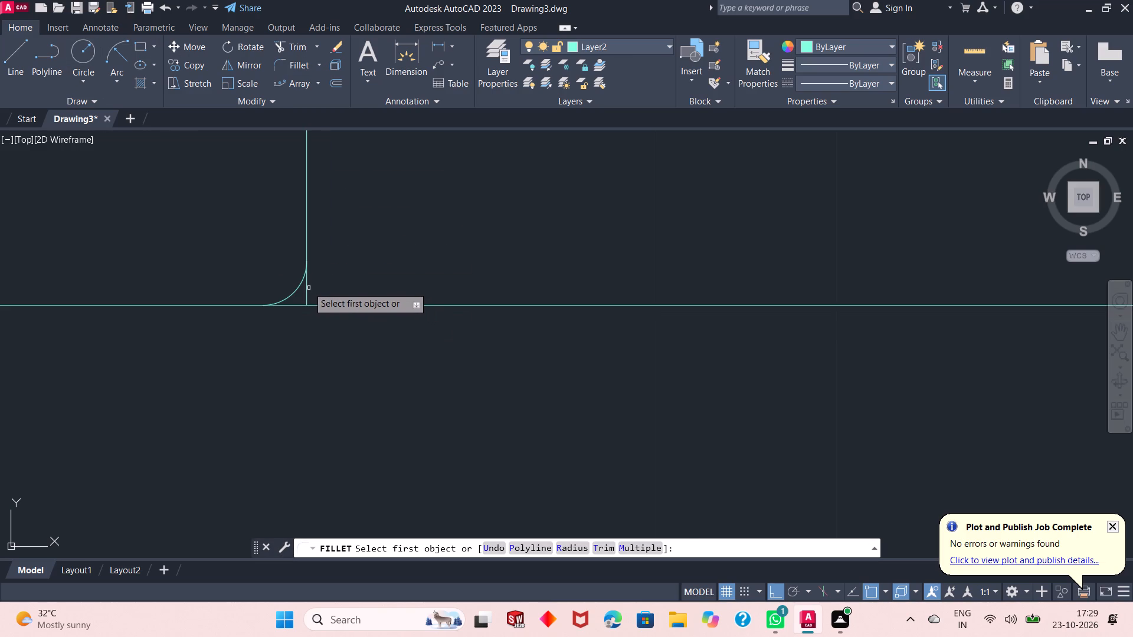
left_click(308, 285)
left_click(339, 304)
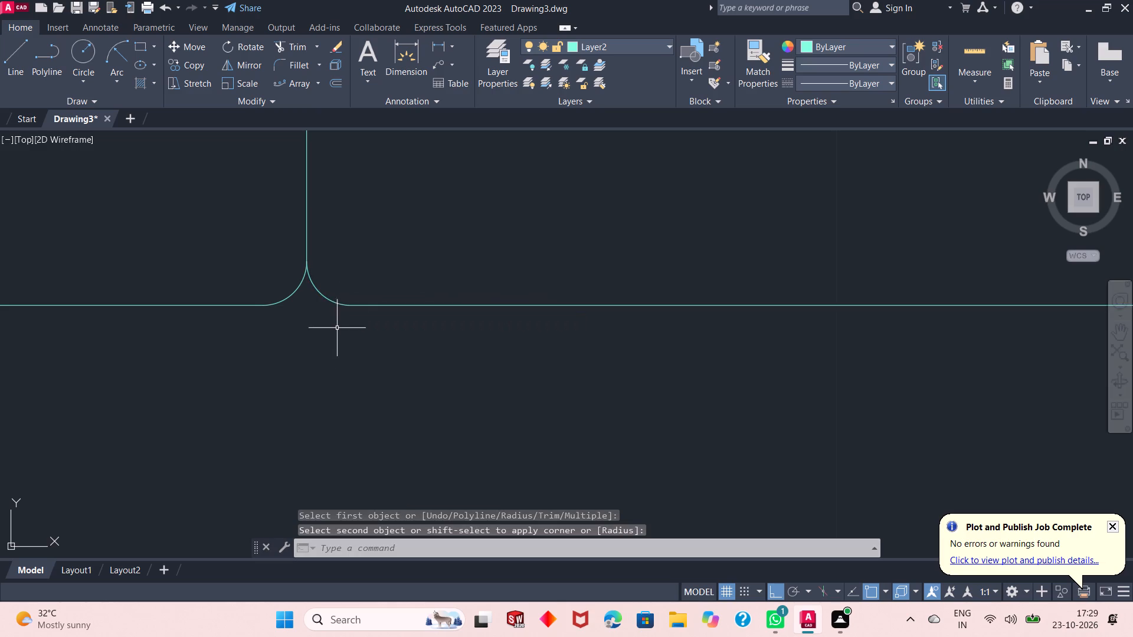
scroll(336, 333, "down", 5)
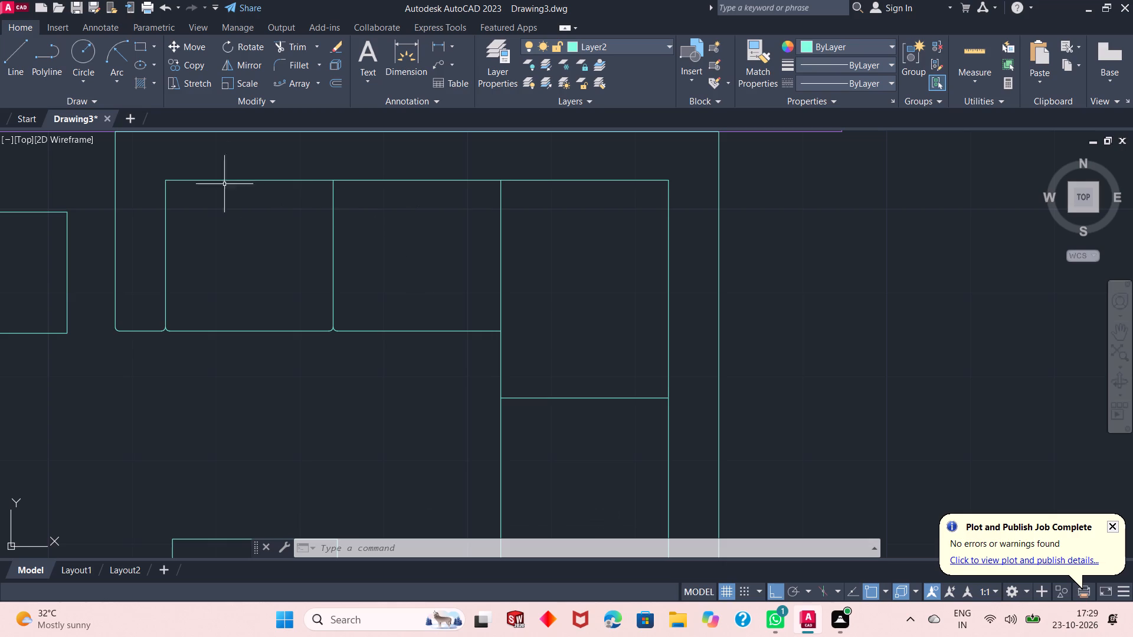
Fillet the southeast corner of the second north seat where its front line meets the vertical seat-front line.
left_click(270, 64)
left_click(285, 64)
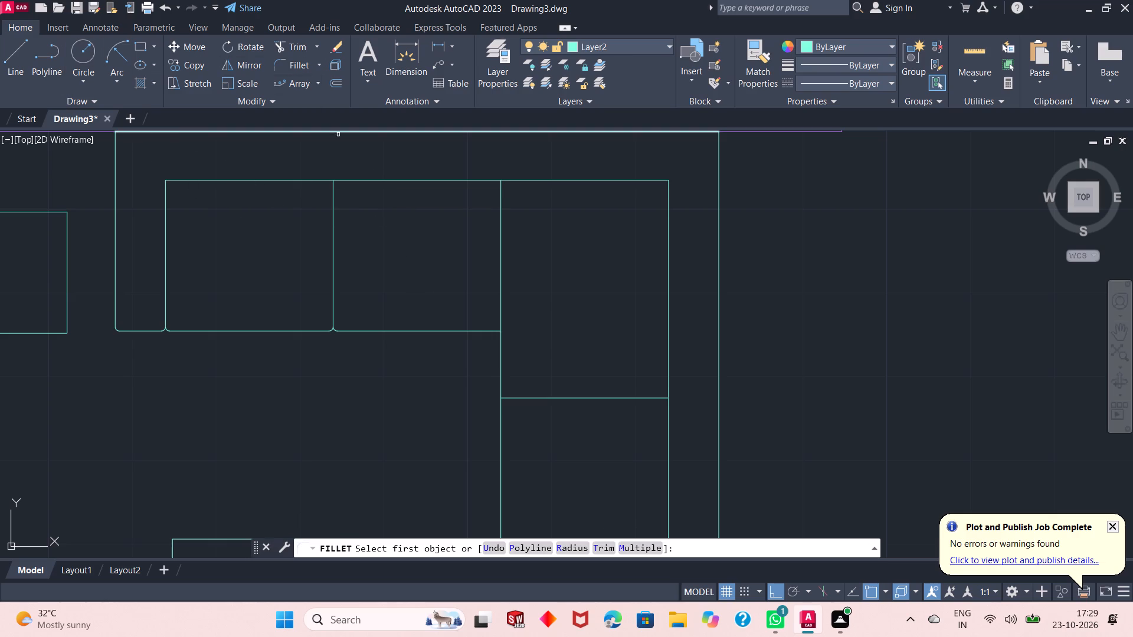
left_click(484, 331)
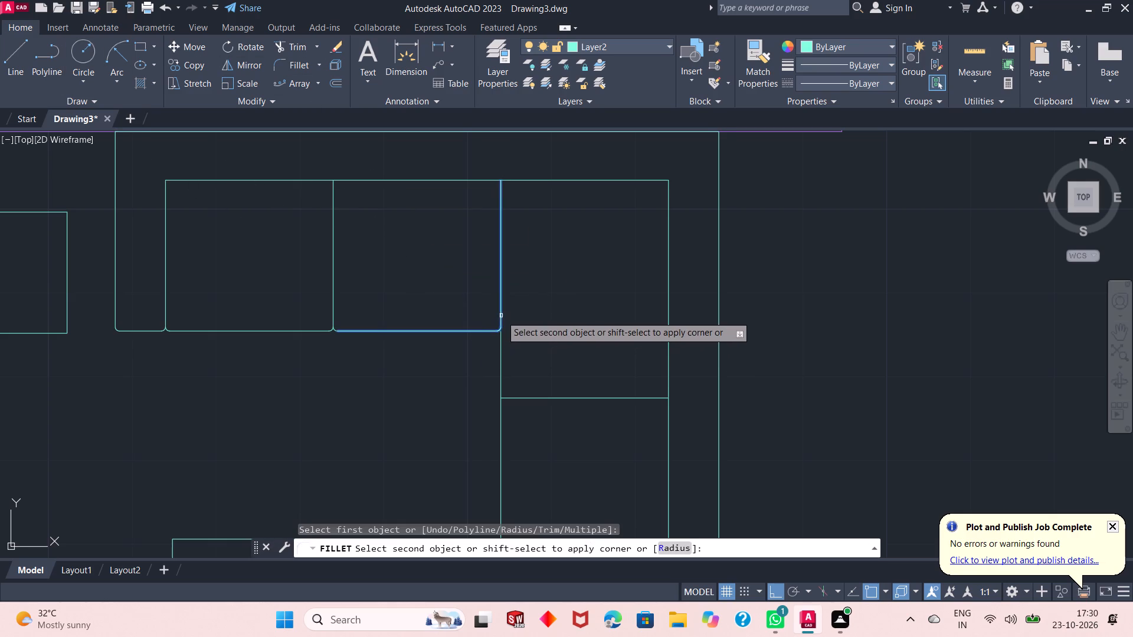
left_click(501, 316)
scroll(522, 337, "down", 1)
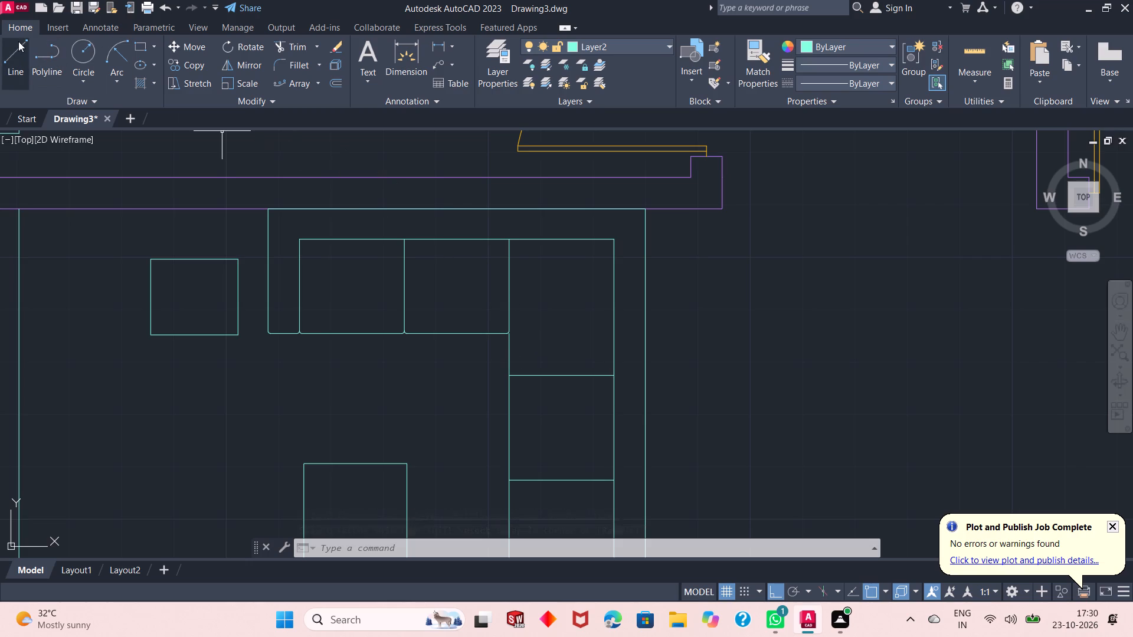
Draw a horizontal line from the second seat's southeast corner east across the corner seat to the inner backrest line.
left_click(18, 41)
left_click(516, 334)
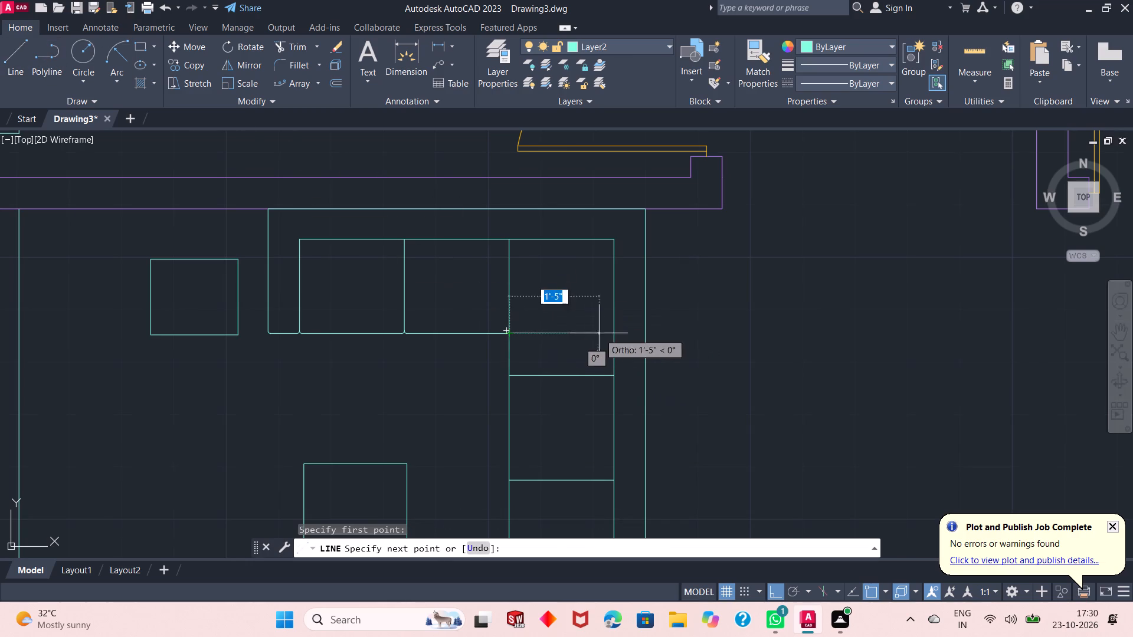
left_click(617, 331)
right_click(628, 321)
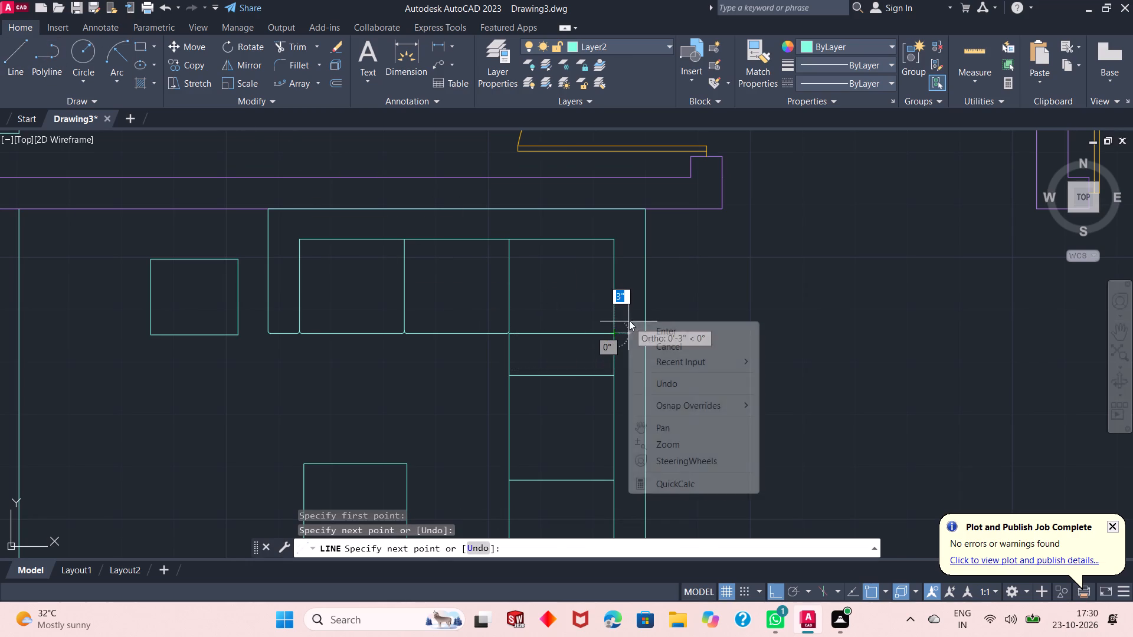
left_click(651, 333)
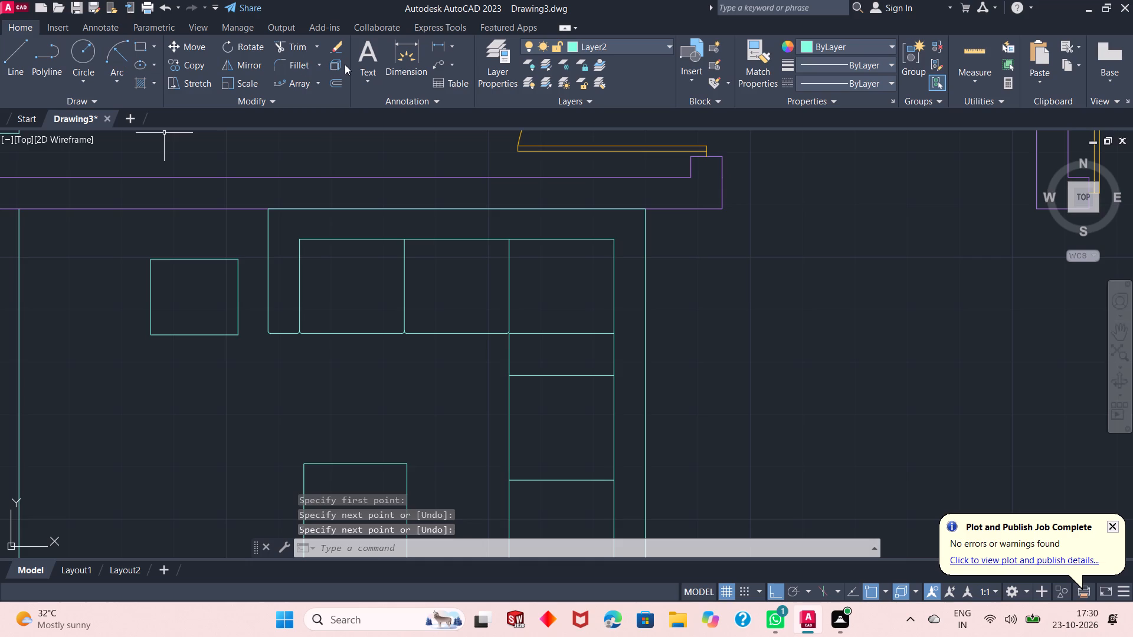
Fillet the corner between the west end of the new horizontal line and the vertical seat-front line below it.
left_click(283, 64)
scroll(506, 348, "up", 1)
scroll(507, 337, "down", 2)
scroll(507, 337, "up", 2)
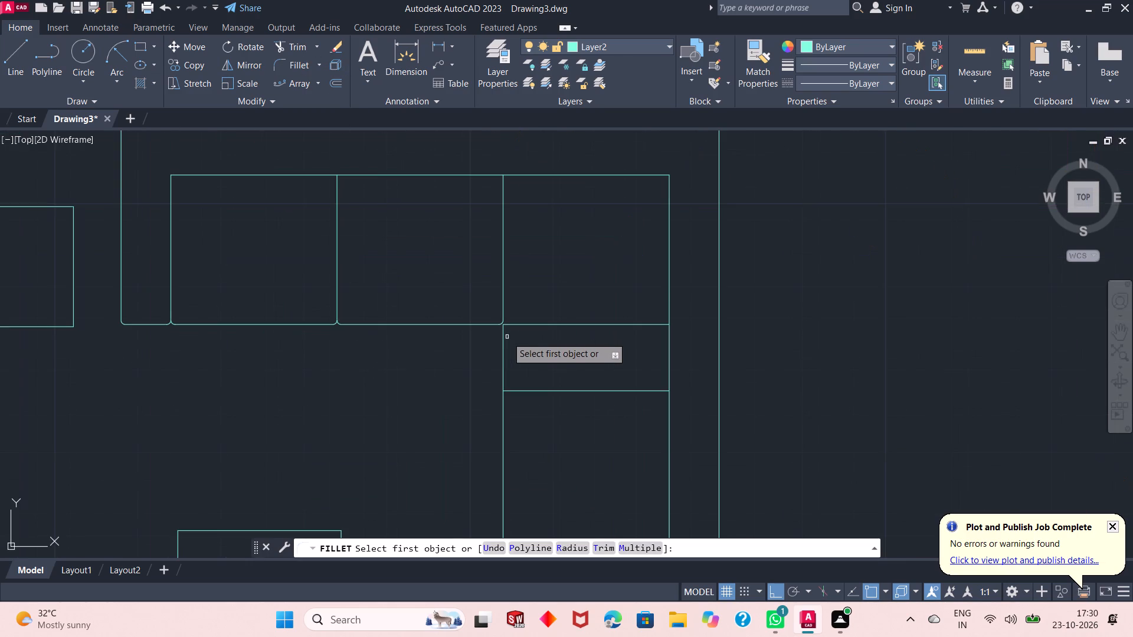
scroll(507, 337, "up", 1)
left_click(506, 317)
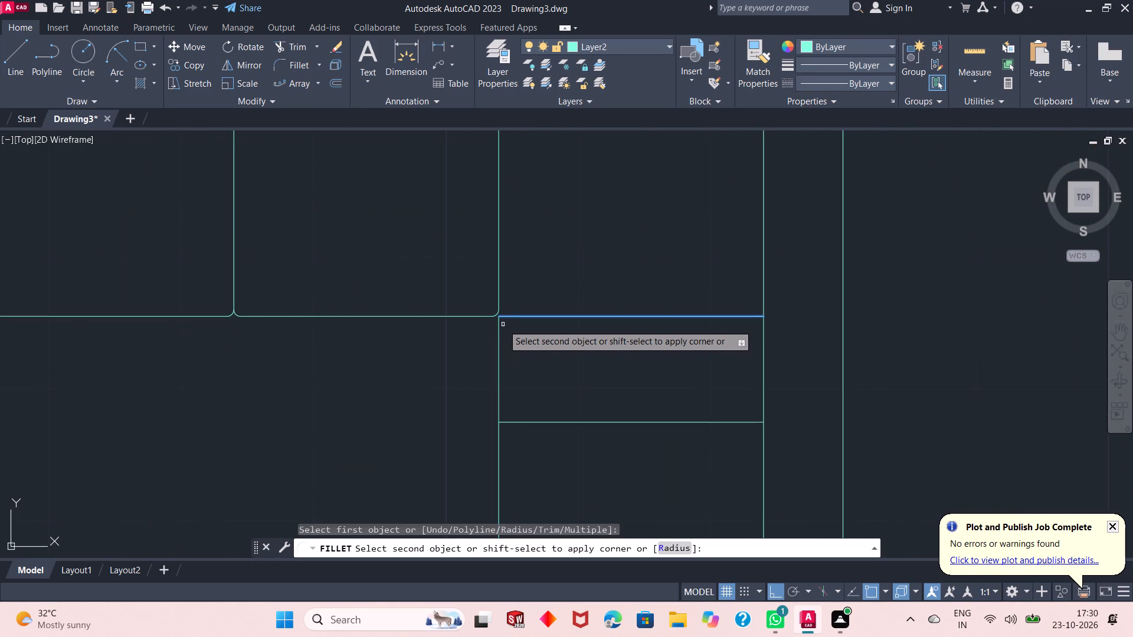
left_click(497, 329)
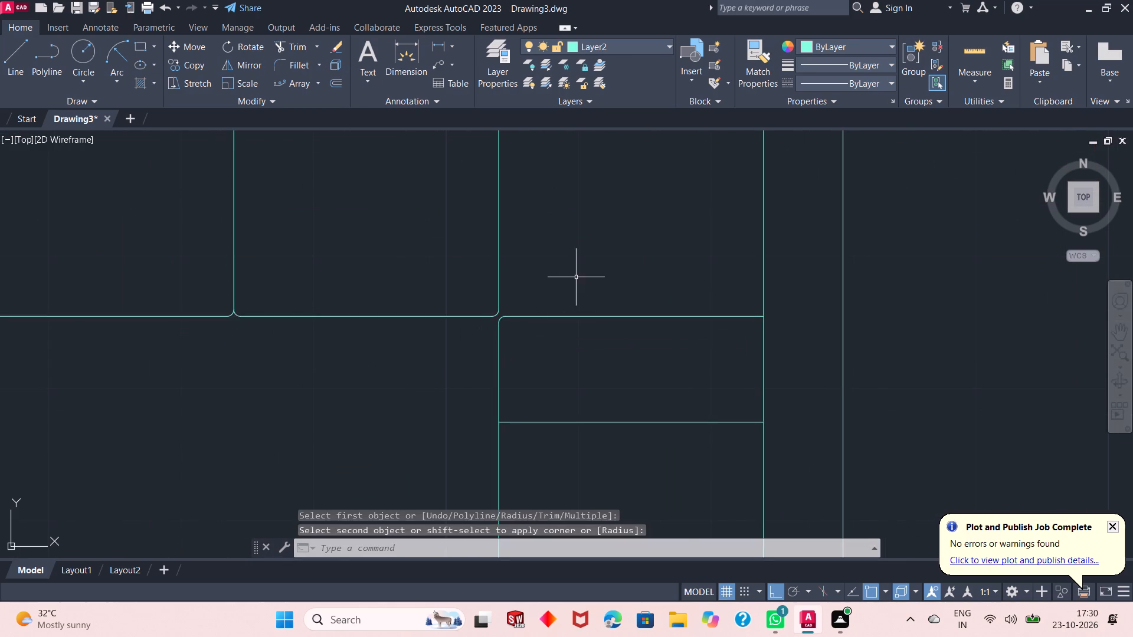
Undo the last corner fillet, the horizontal line across the corner seat, and the second north seat's southeast corner fillet.
scroll(570, 294, "down", 3)
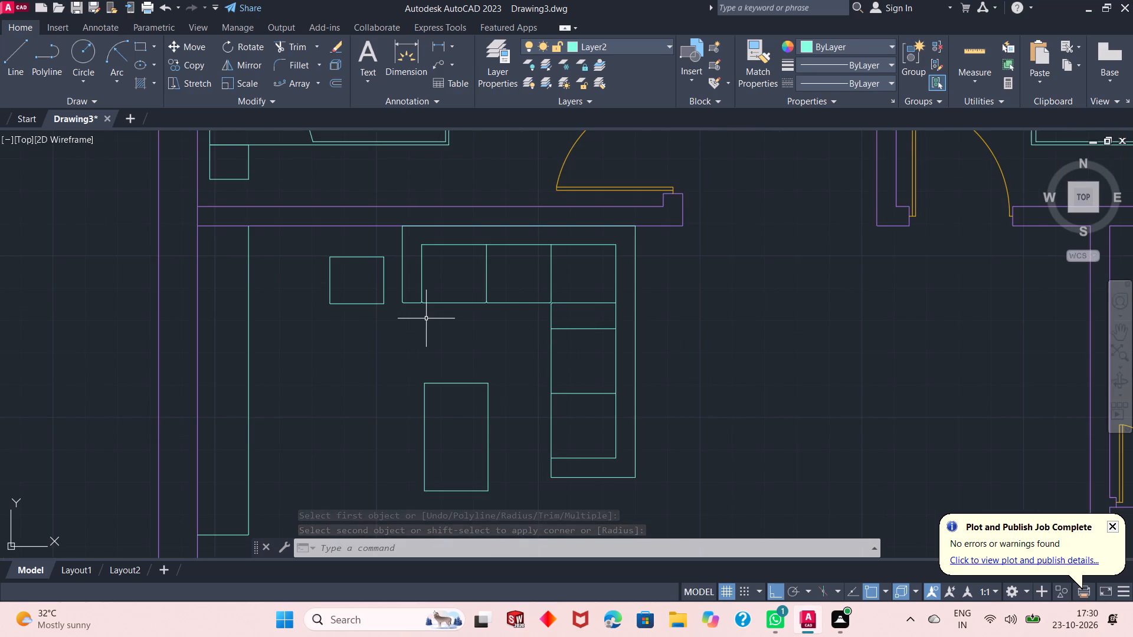
key("ctrl+z")
key("ctrl+z")
key("ctrl+z")
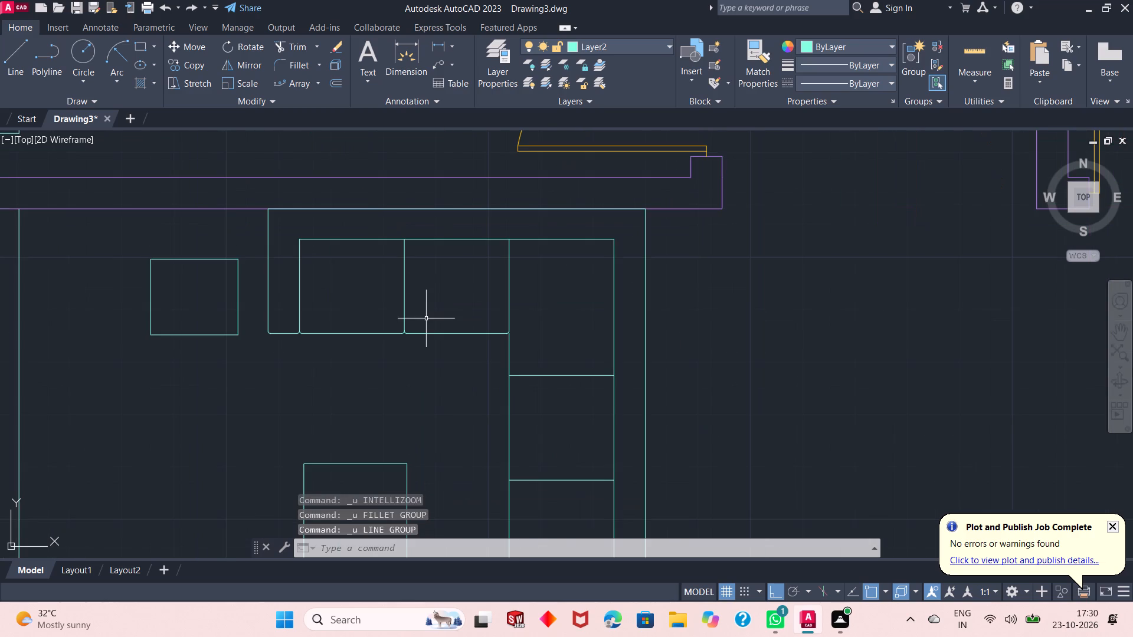
key("ctrl+z")
key("ctrl+z")
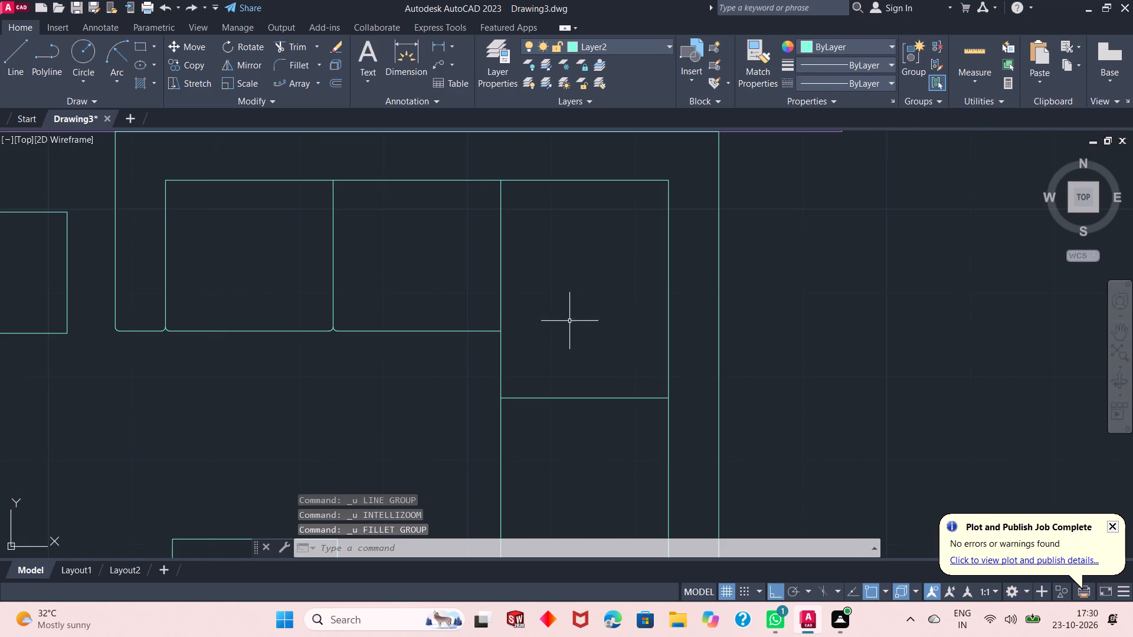
Fillet the southwest outer corner of the sofa's south arm where its front and bottom lines meet.
scroll(559, 321, "down", 2)
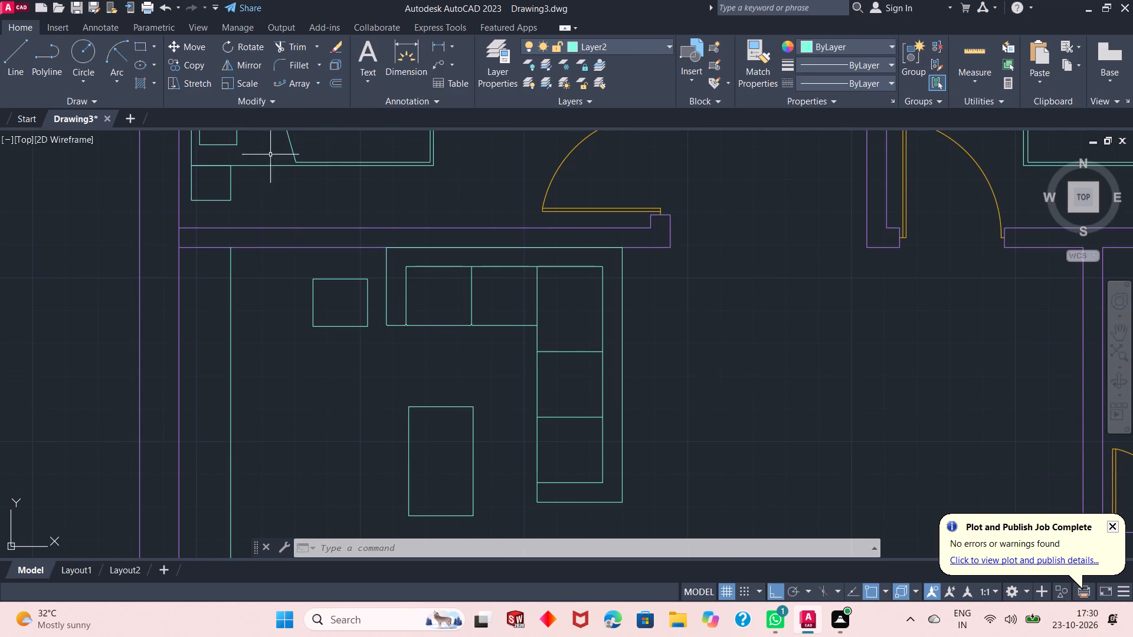
left_click(287, 63)
scroll(546, 503, "up", 2)
left_click(518, 483)
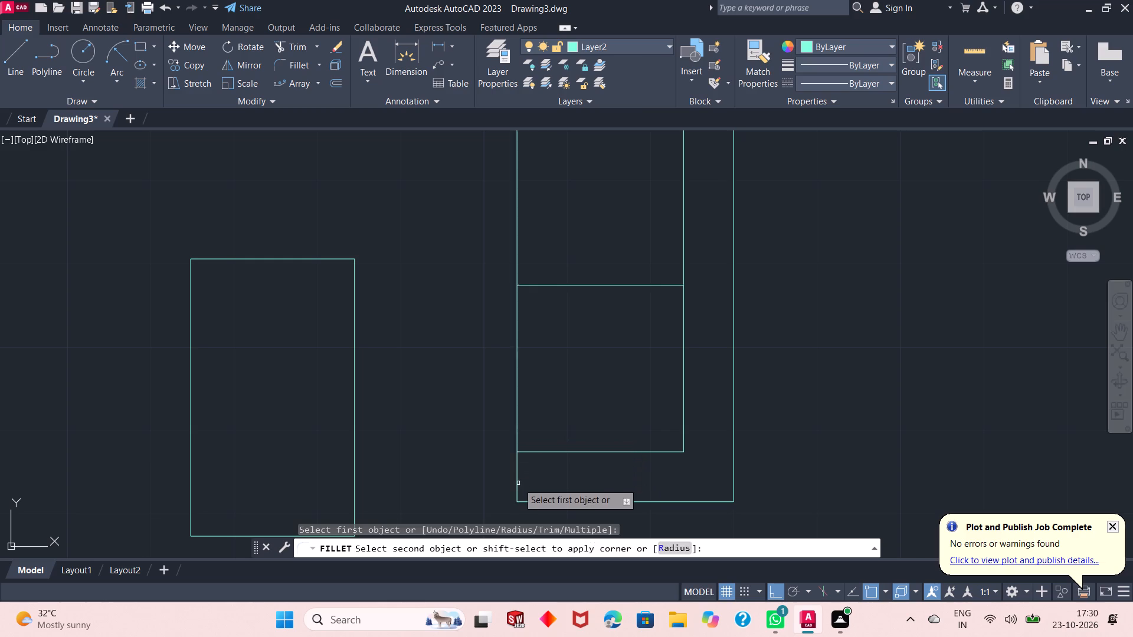
left_click(521, 502)
Fillet the south arm's northwest corner between the southern seat's bottom line and the arm's front line.
right_click(465, 423)
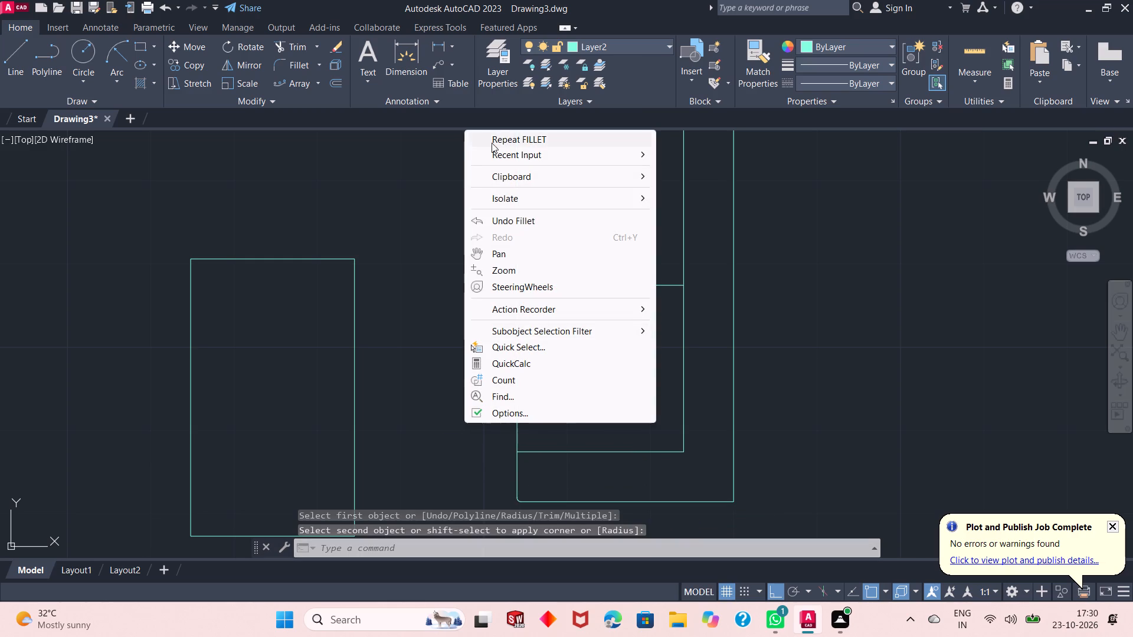
left_click(510, 138)
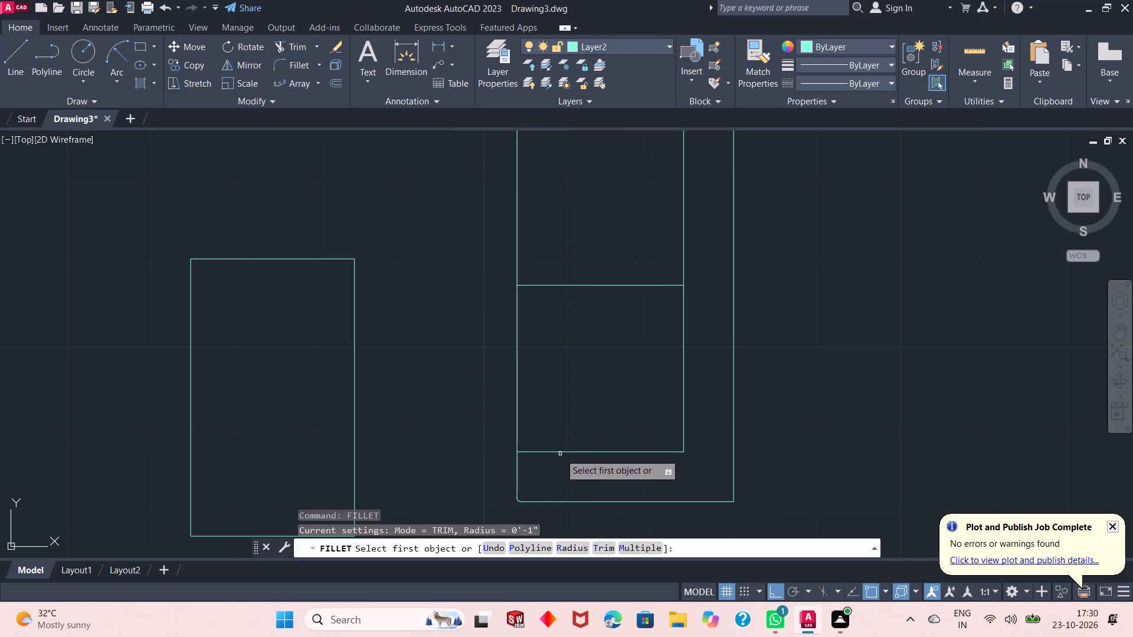
left_click(558, 452)
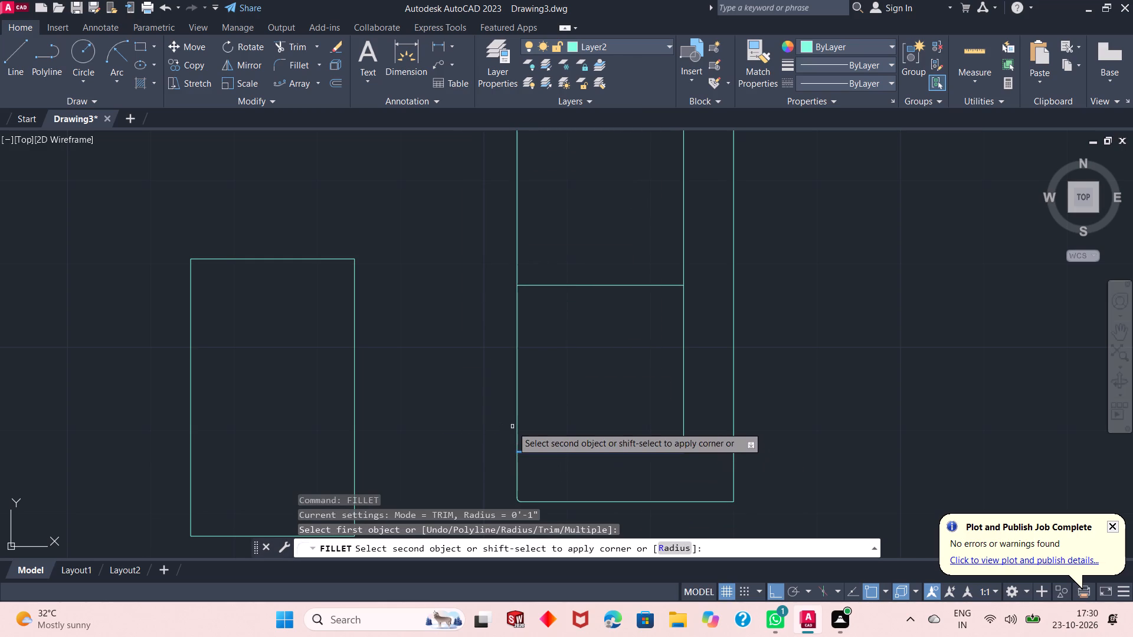
left_click(521, 438)
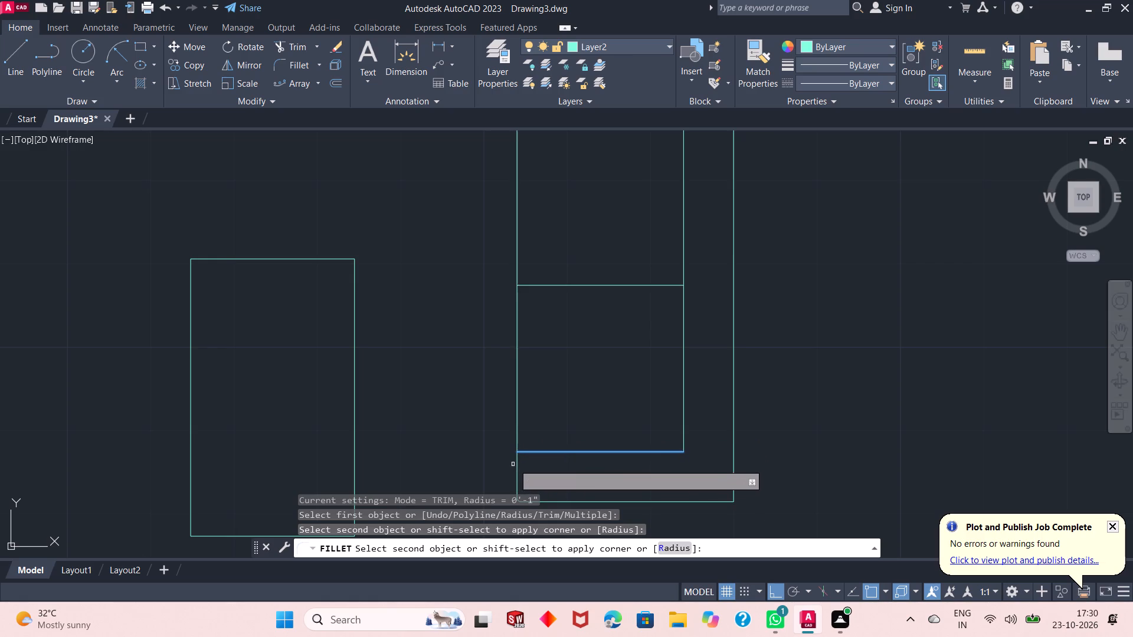
left_click(516, 461)
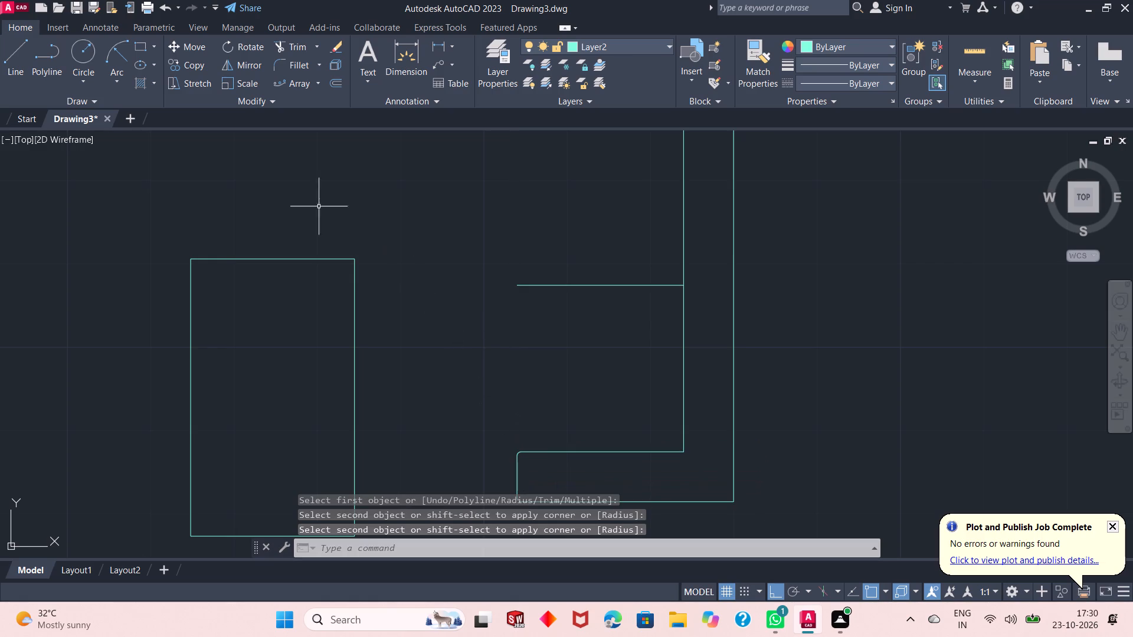
Draw a vertical seat-front line about 4'-2" long from the south arm's fillet north to the second north seat's southeast corner.
left_click(12, 55)
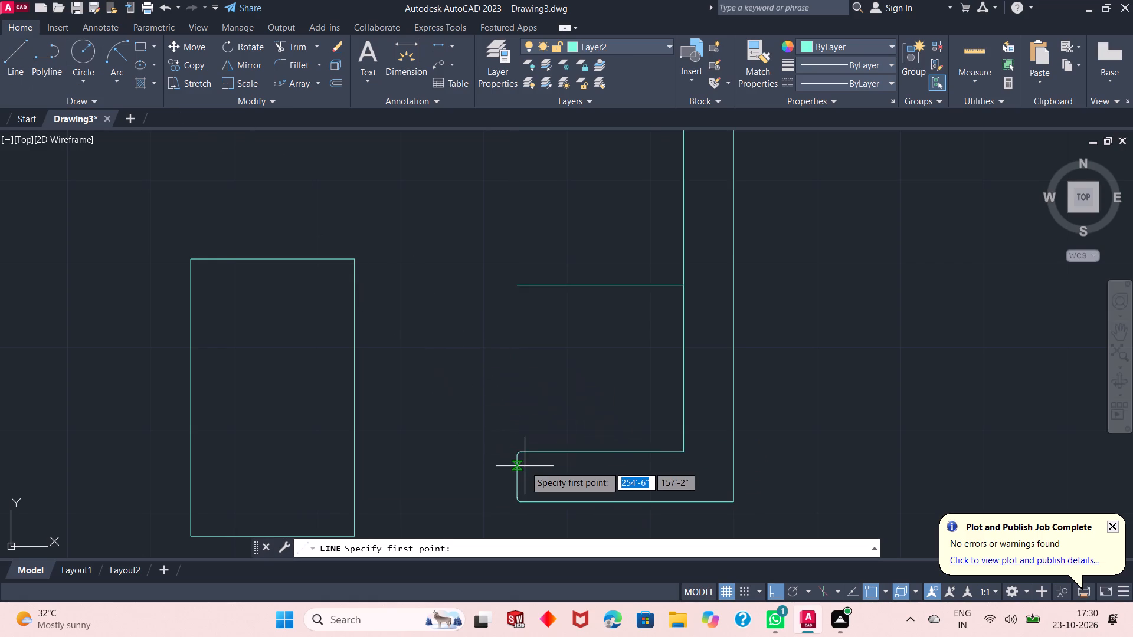
left_click(513, 458)
scroll(500, 316, "down", 2)
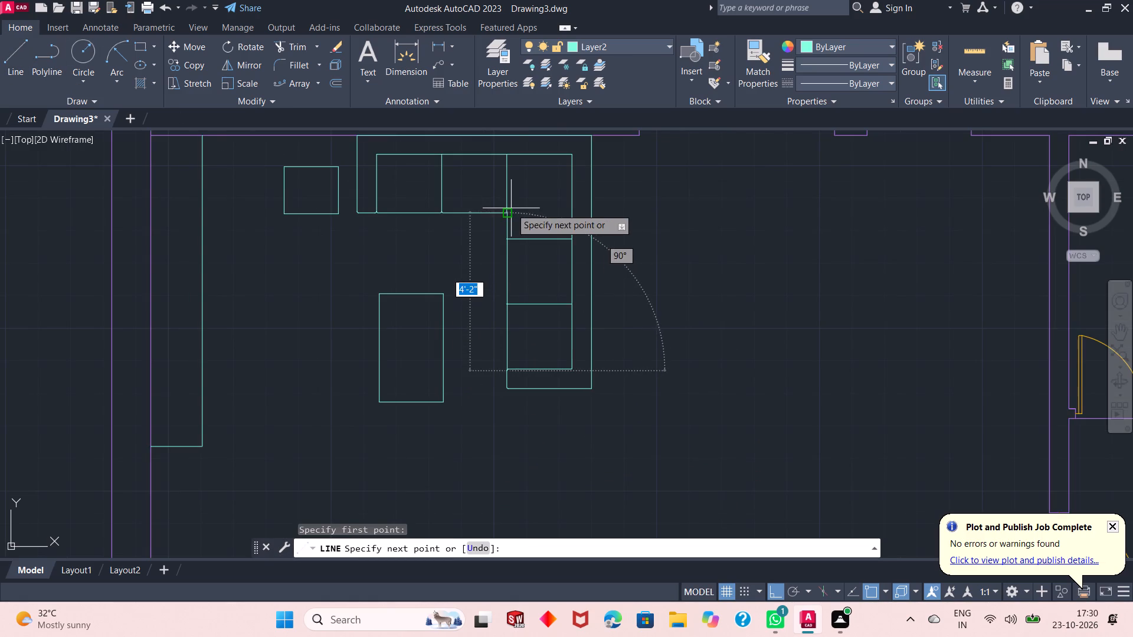
left_click(506, 211)
key("Escape")
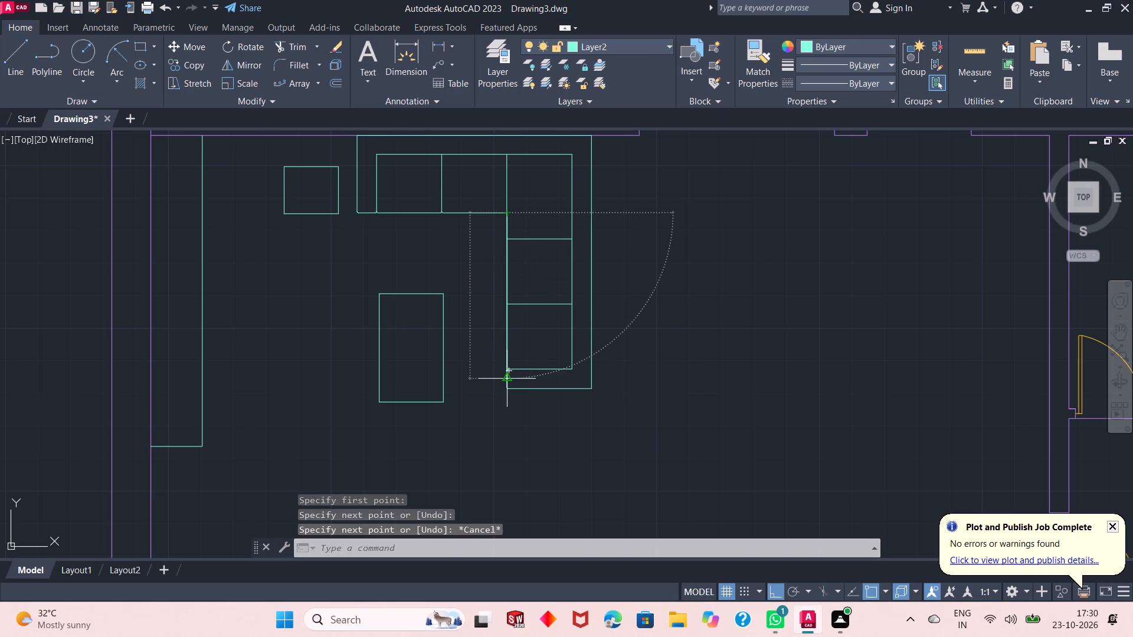
Draw a 1" horizontal line from the south arm's corner arc west to the vertical seat-front line.
scroll(510, 376, "up", 5)
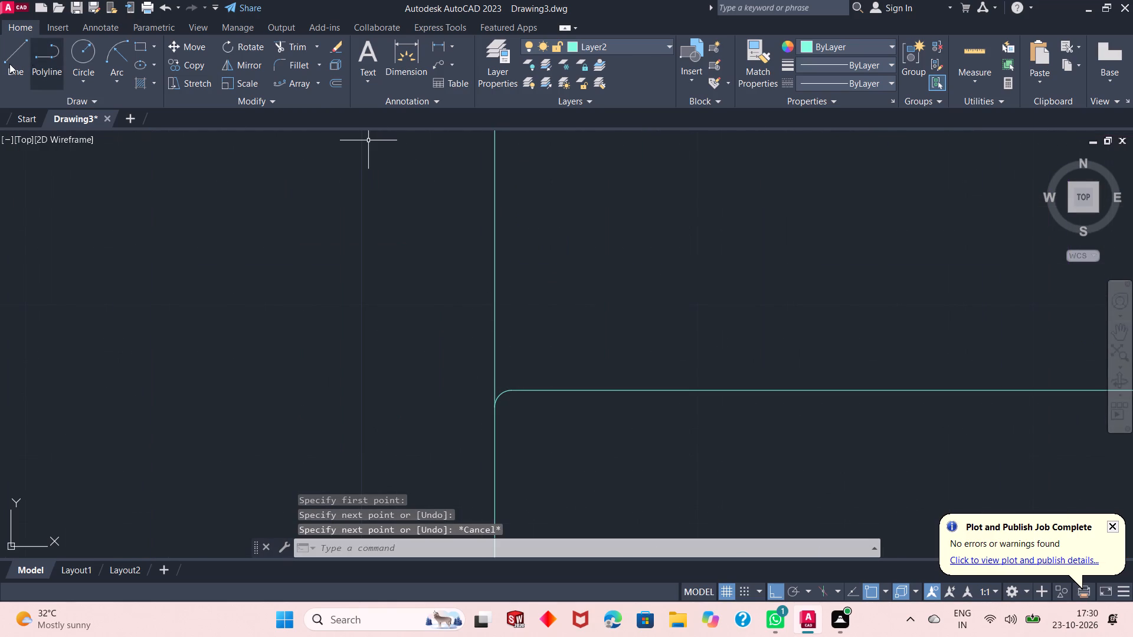
left_click(7, 64)
left_click(513, 386)
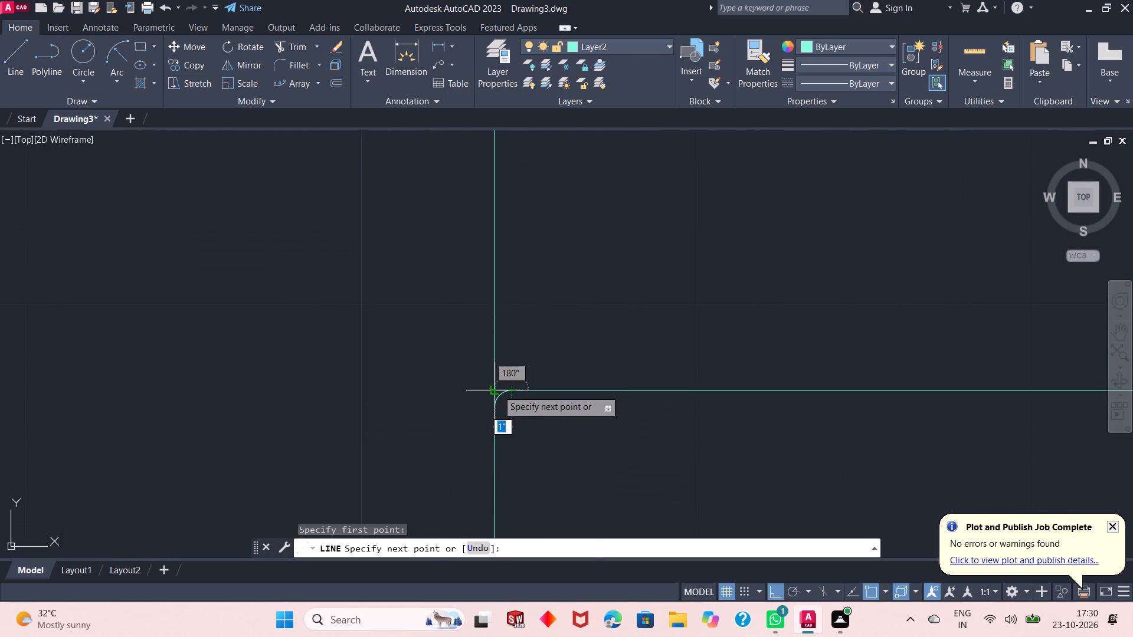
left_click(497, 390)
right_click(538, 349)
left_click(549, 354)
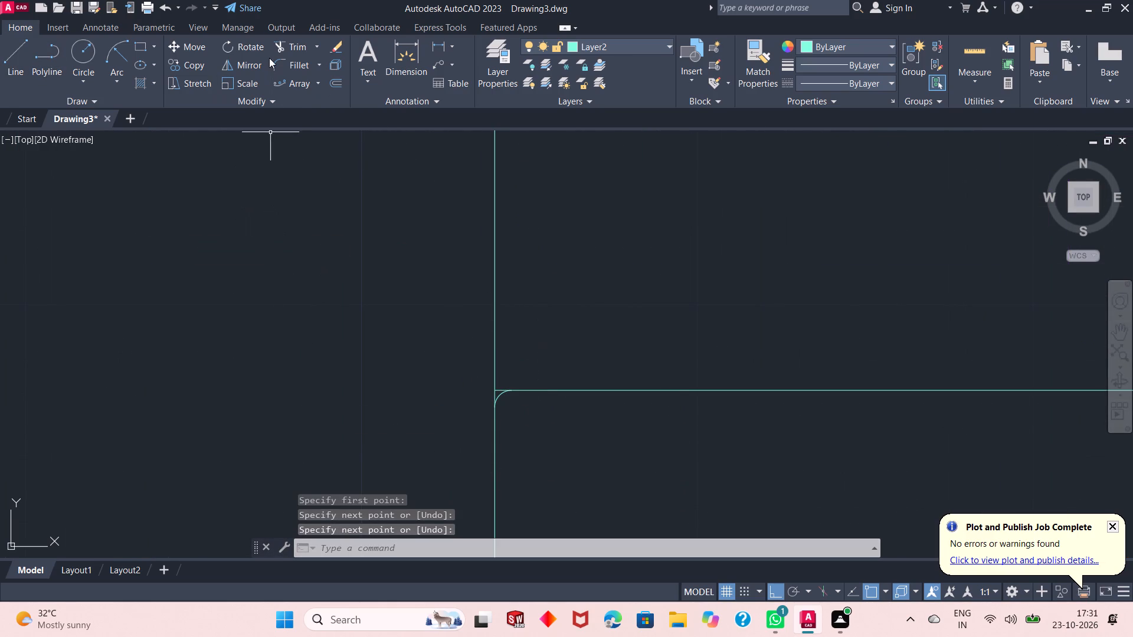
Fillet the southern seat's southwest corner between the seat-front line and the new short horizontal line.
left_click(269, 58)
left_click(280, 63)
scroll(492, 405, "up", 3)
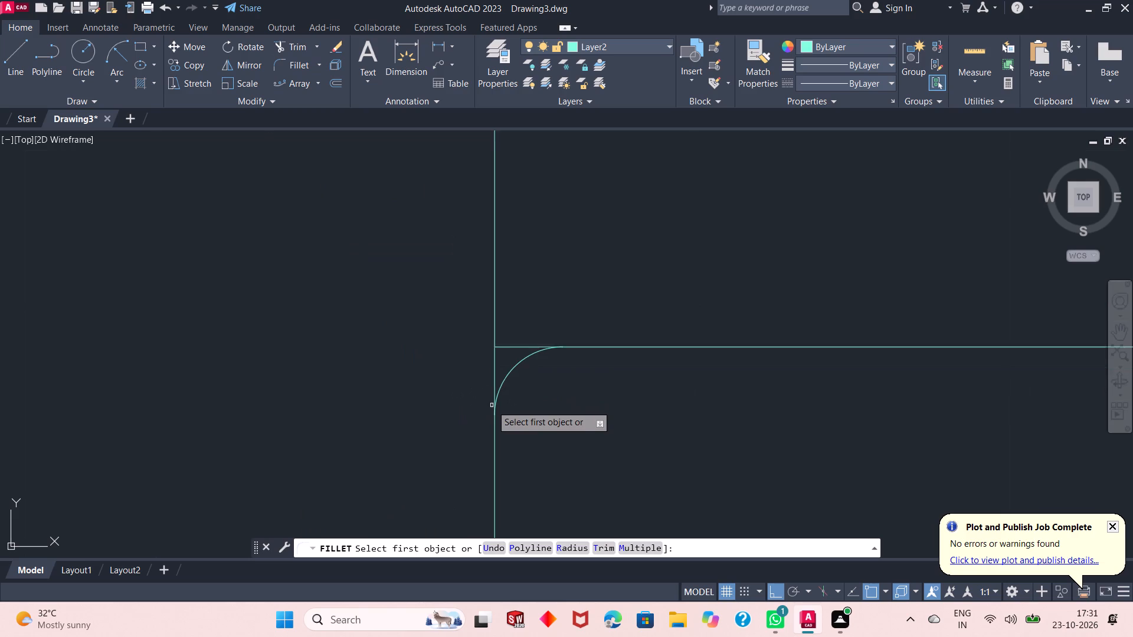
left_click(495, 342)
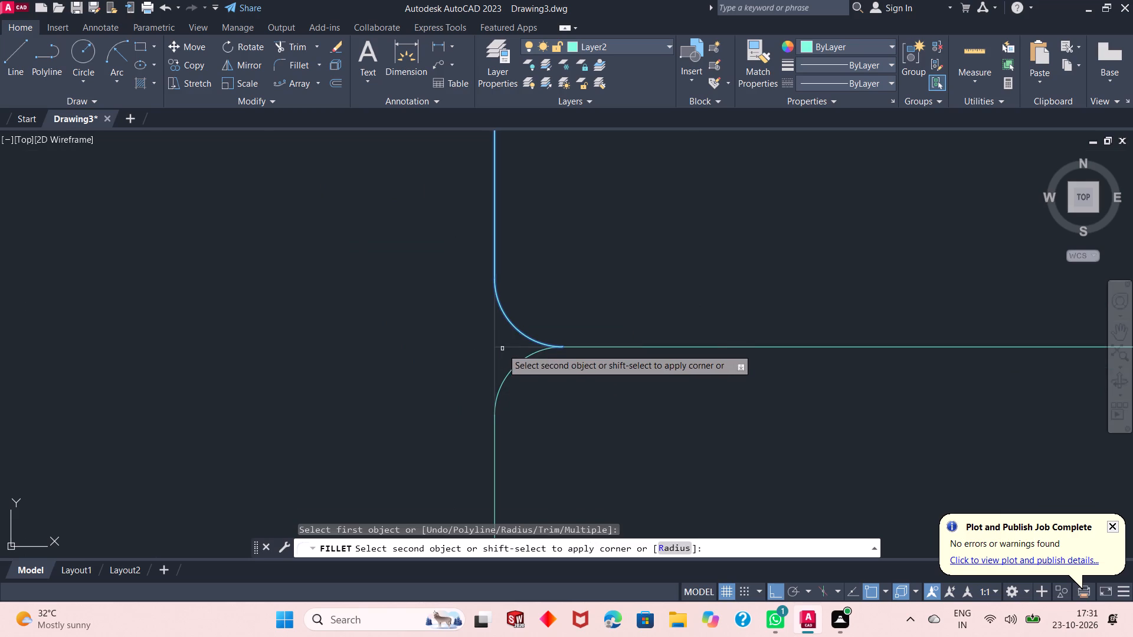
left_click(502, 349)
Fillet the southern seat's northwest corner between the lower seat divider and the seat-front line below it.
scroll(531, 442, "down", 6)
scroll(552, 231, "up", 2)
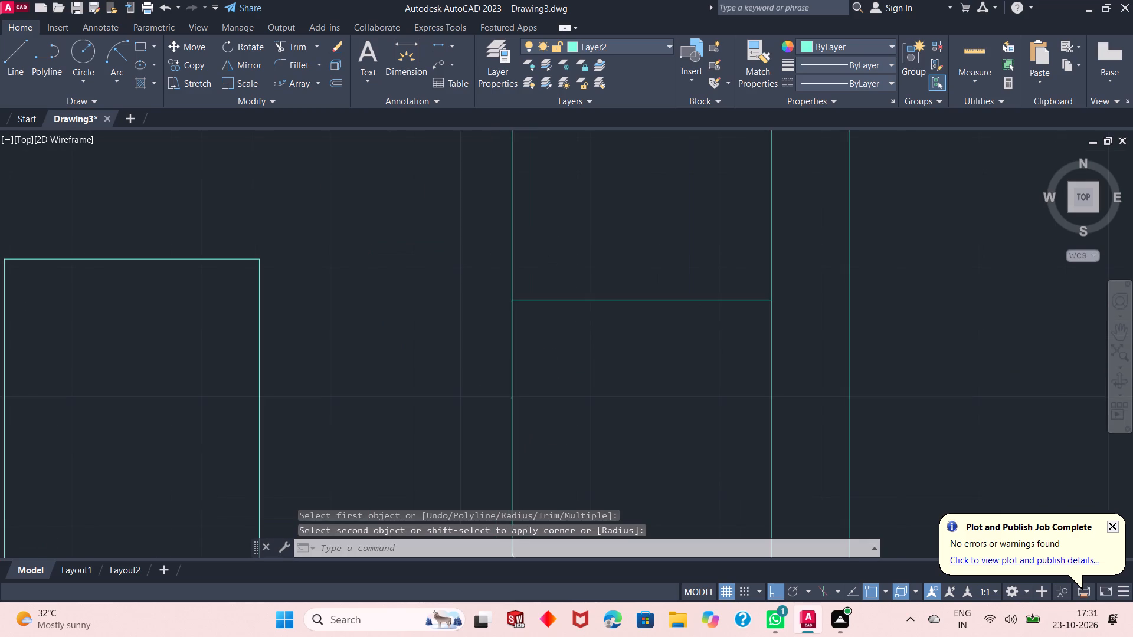
left_click(284, 65)
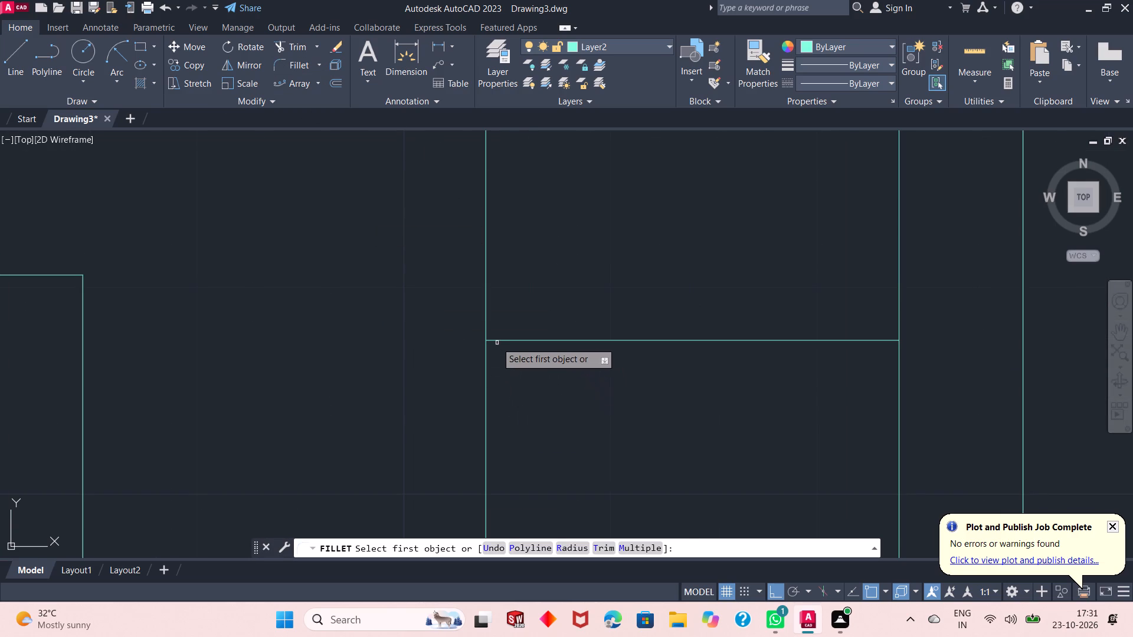
left_click(496, 342)
left_click(484, 359)
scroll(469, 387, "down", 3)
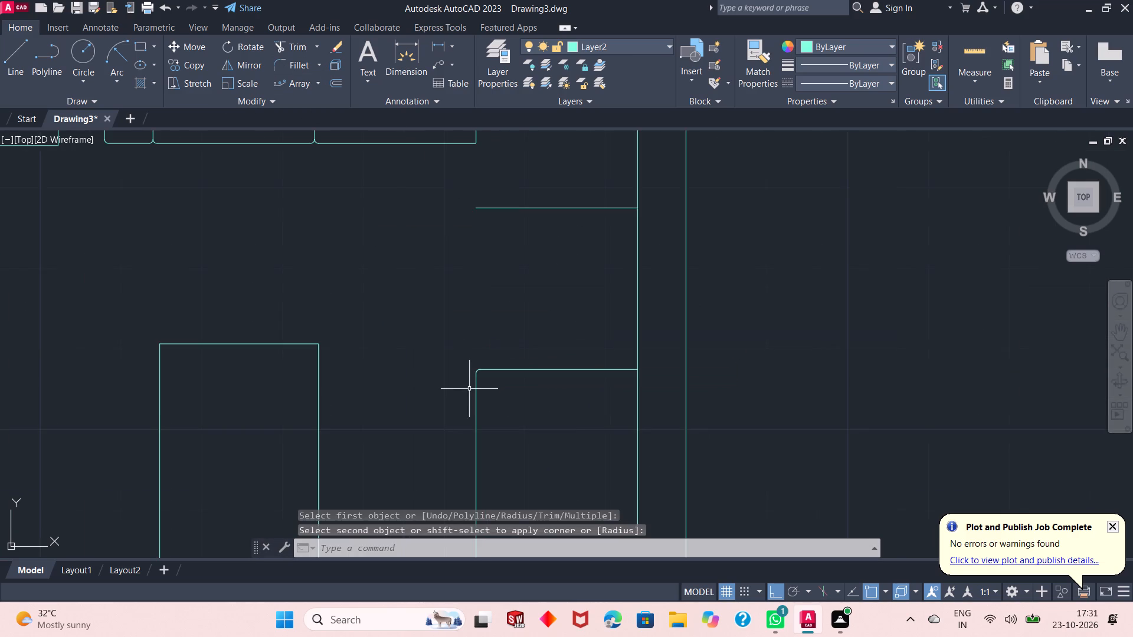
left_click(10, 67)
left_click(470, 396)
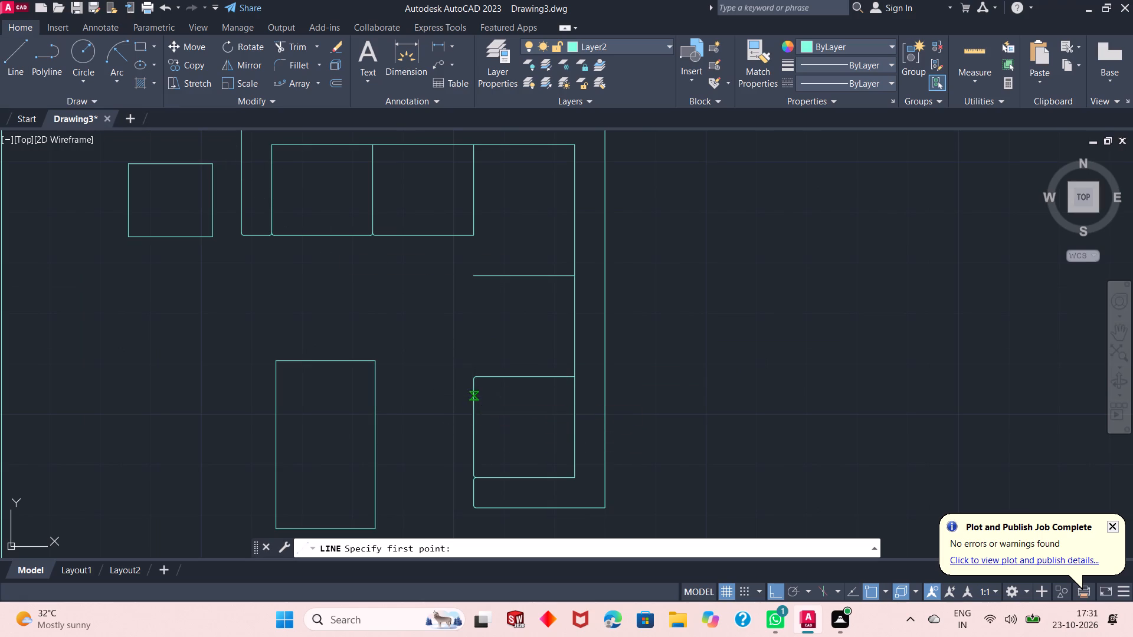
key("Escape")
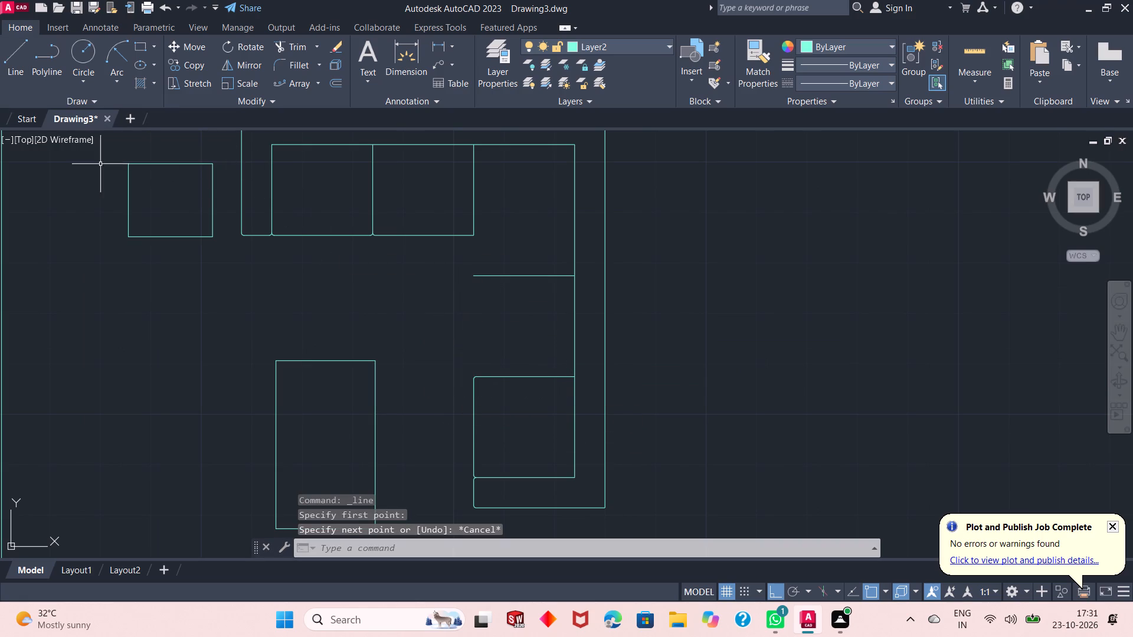
Draw a vertical line about 2'-4" long from the southern seat's northwest fillet north to the second north seat's southeast corner.
left_click(9, 68)
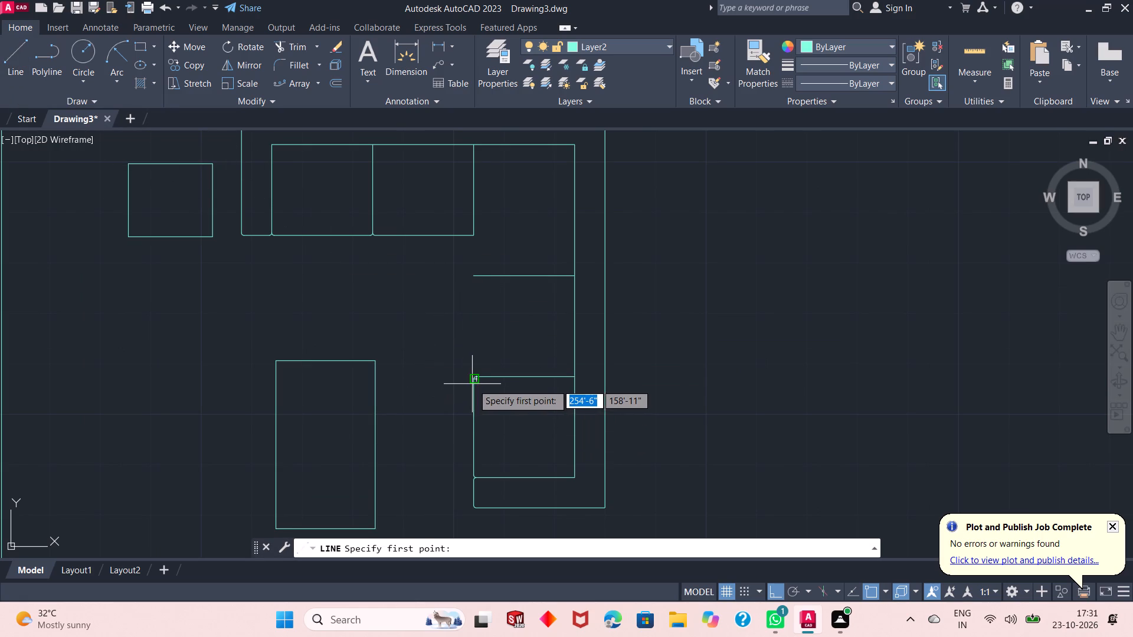
scroll(474, 383, "up", 2)
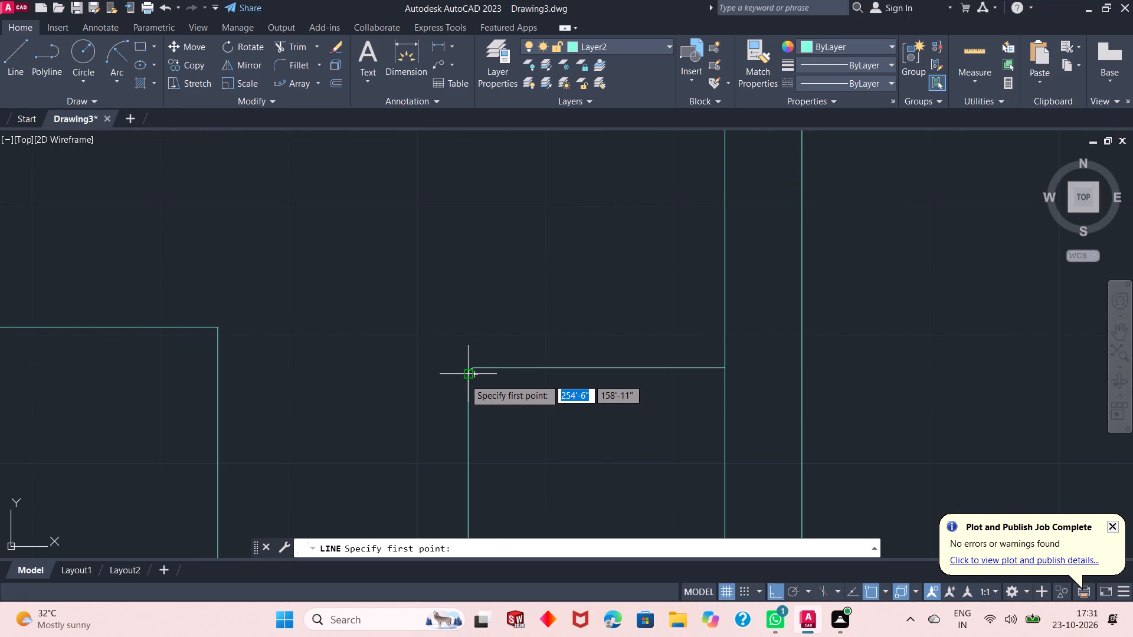
left_click(464, 379)
scroll(463, 380, "down", 2)
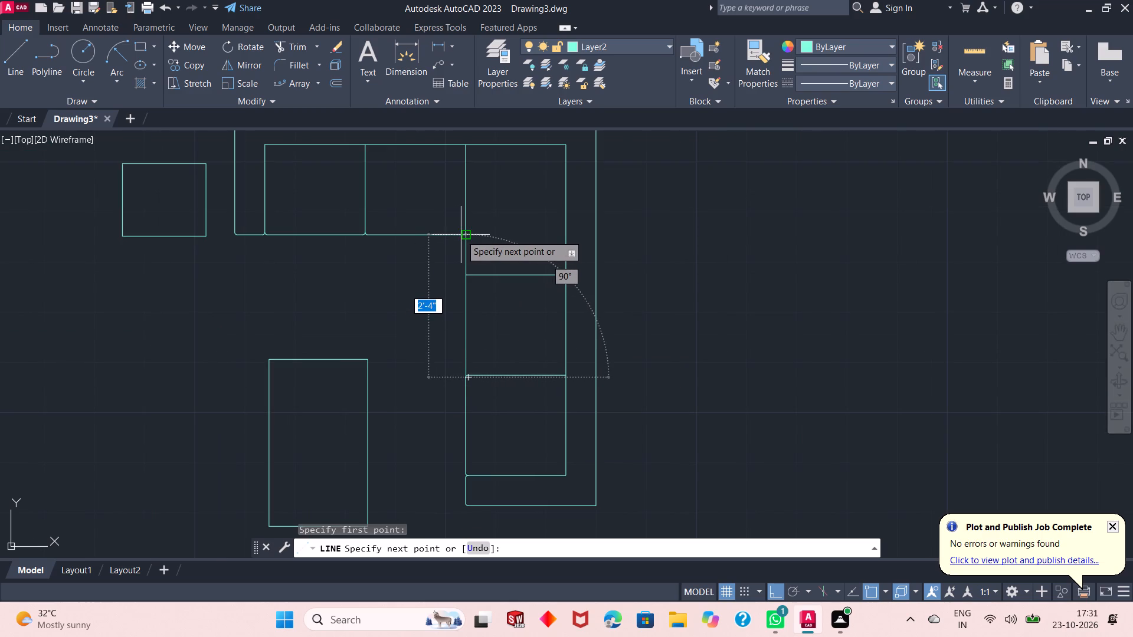
left_click(464, 235)
key("Escape")
key("Escape")
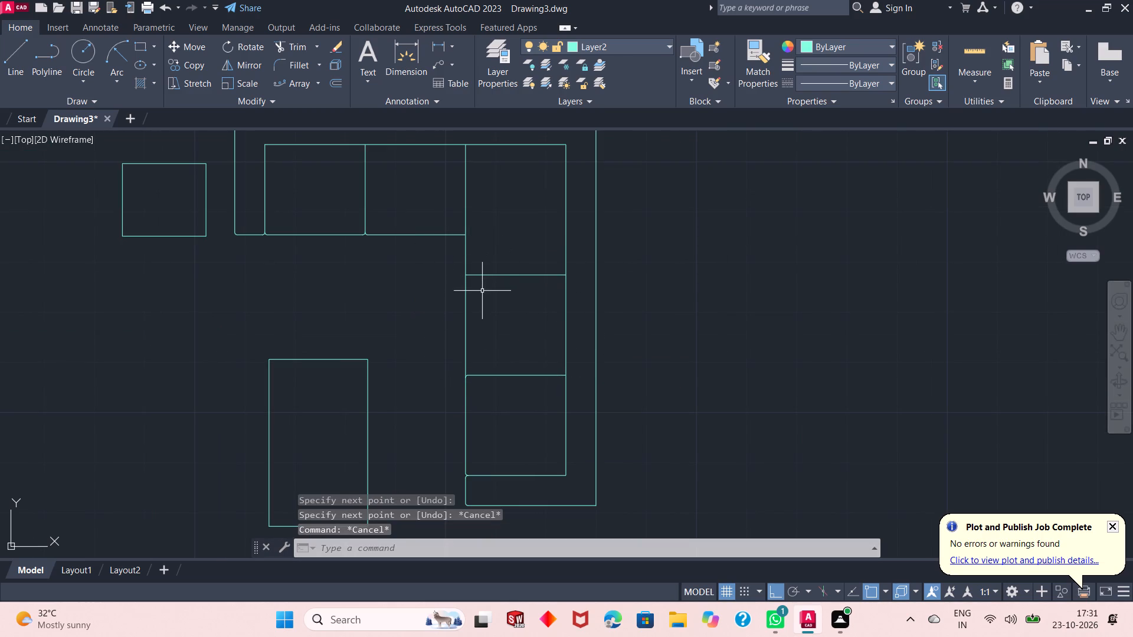
Draw a short horizontal line from the southern seat's northwest corner arc west to the vertical seat-front line.
scroll(482, 294, "up", 1)
scroll(479, 454, "up", 3)
left_click(11, 59)
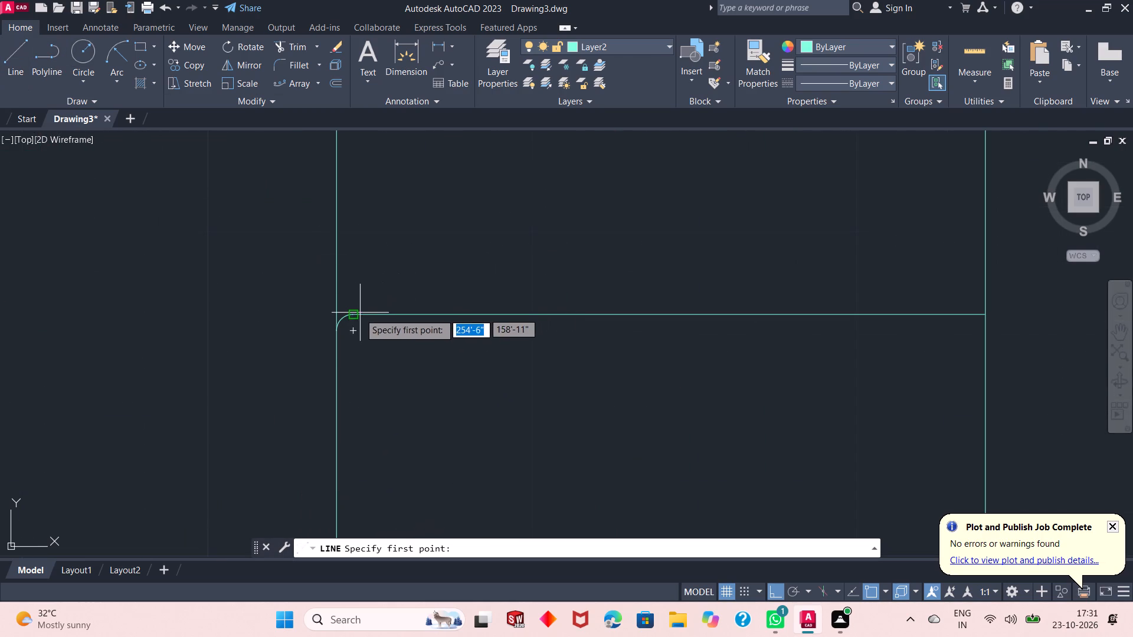
left_click(358, 314)
left_click(333, 314)
right_click(409, 288)
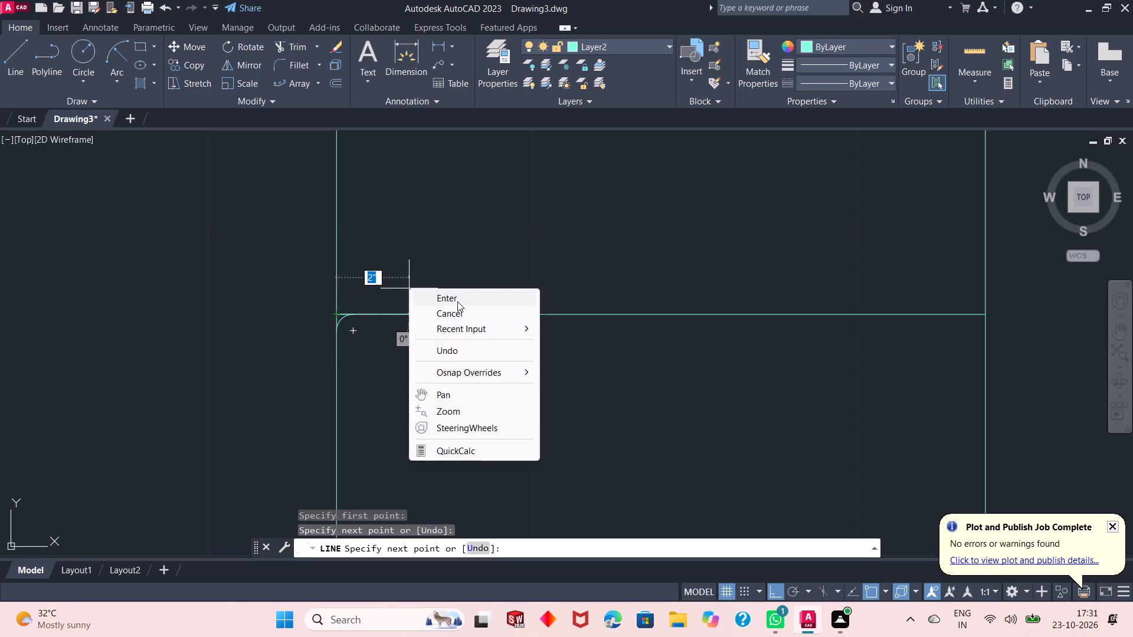
left_click(457, 301)
Fillet the middle east-wing seat's southwest corner between the short horizontal line and the seat-front line above it.
left_click(308, 64)
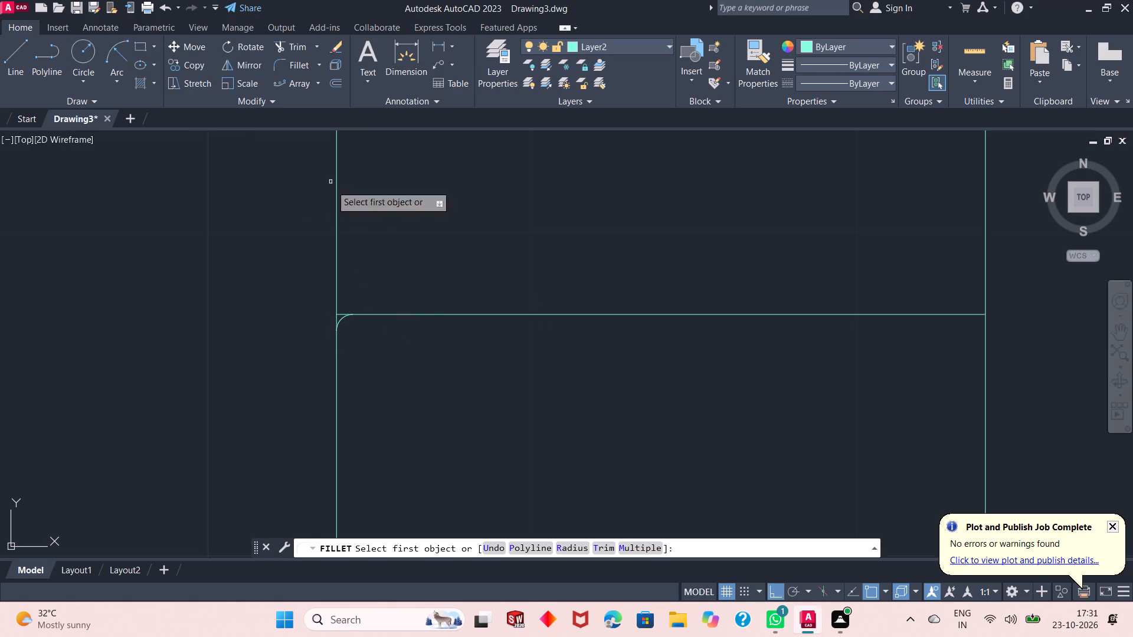
scroll(349, 256, "up", 2)
left_click(325, 406)
left_click(310, 384)
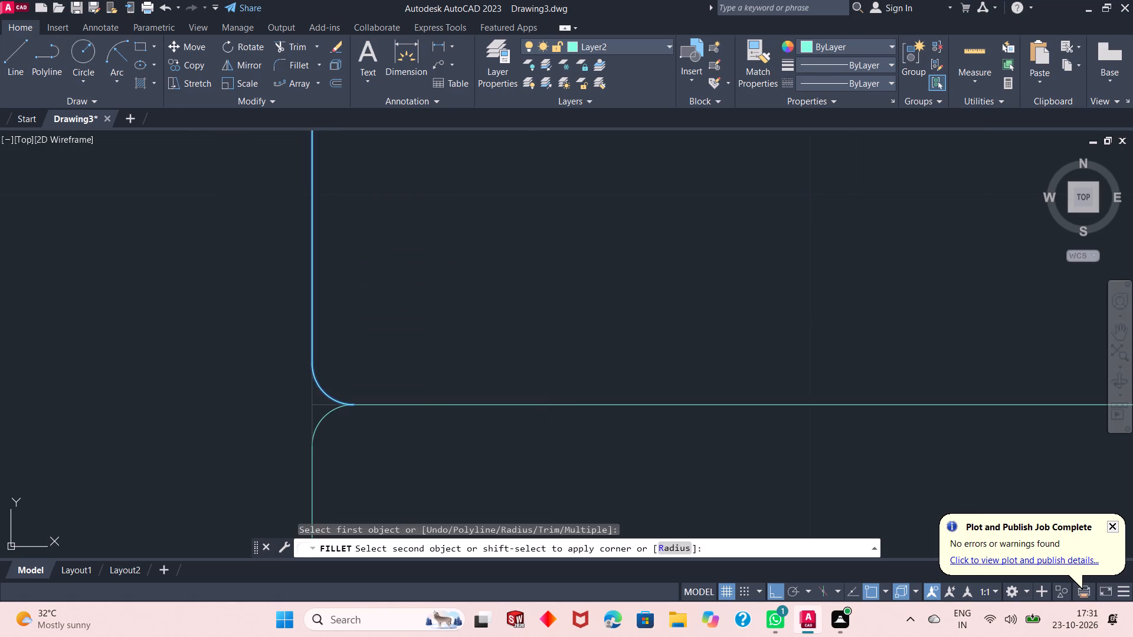
Fillet the middle east-wing seat's northwest corner between the upper seat divider and the seat-front line below it.
scroll(397, 458, "down", 5)
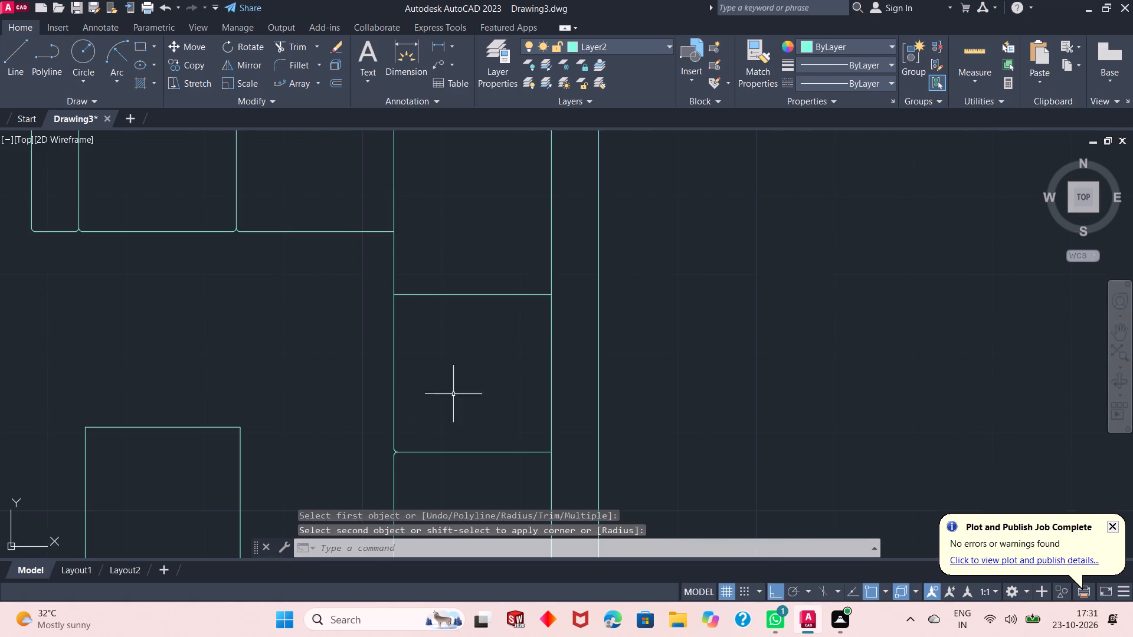
scroll(470, 464, "down", 1)
scroll(420, 328, "up", 1)
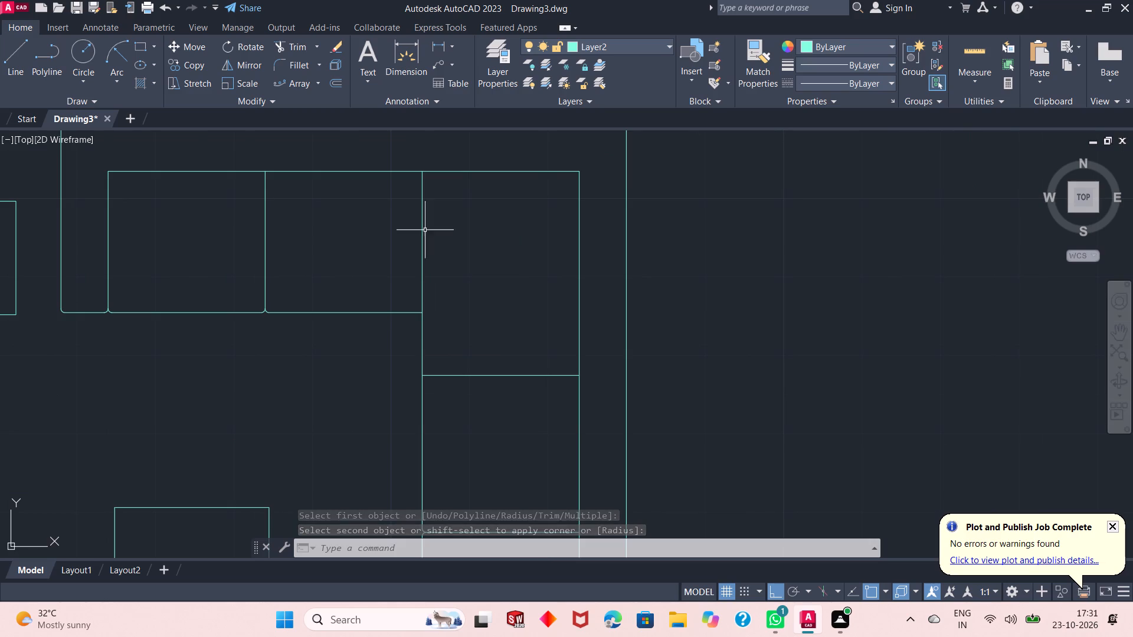
left_click(291, 62)
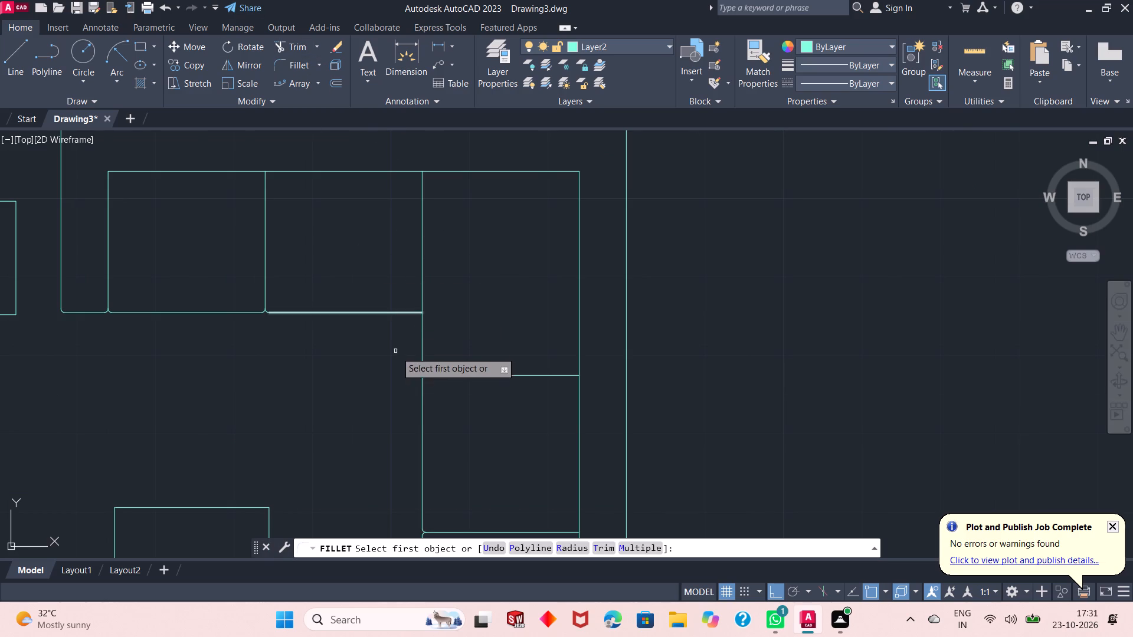
left_click(431, 373)
left_click(420, 382)
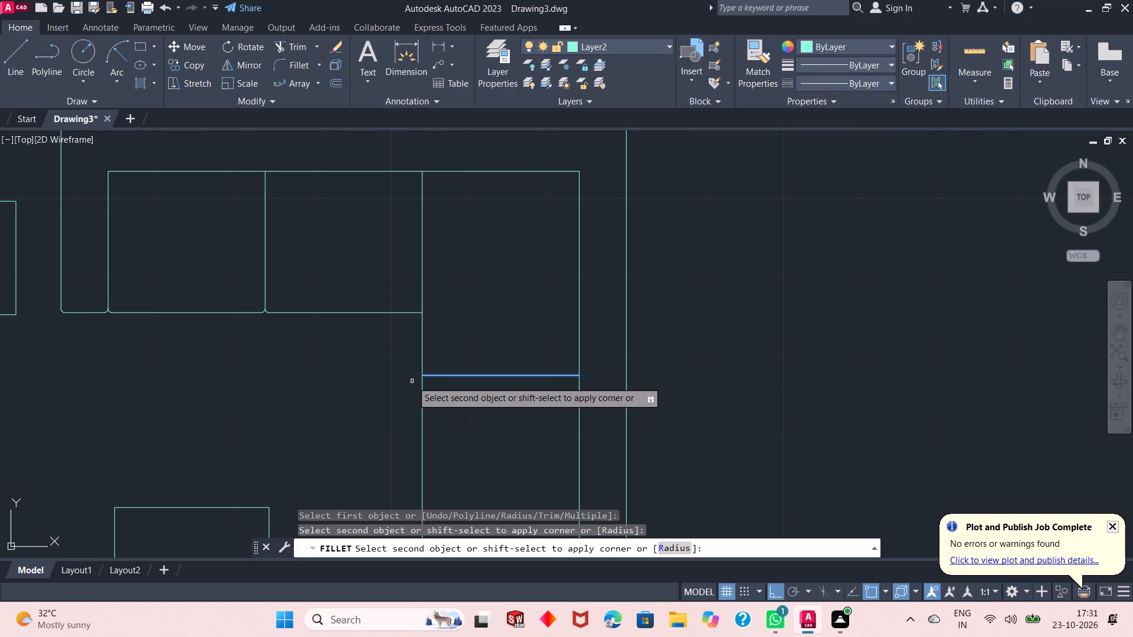
left_click(421, 391)
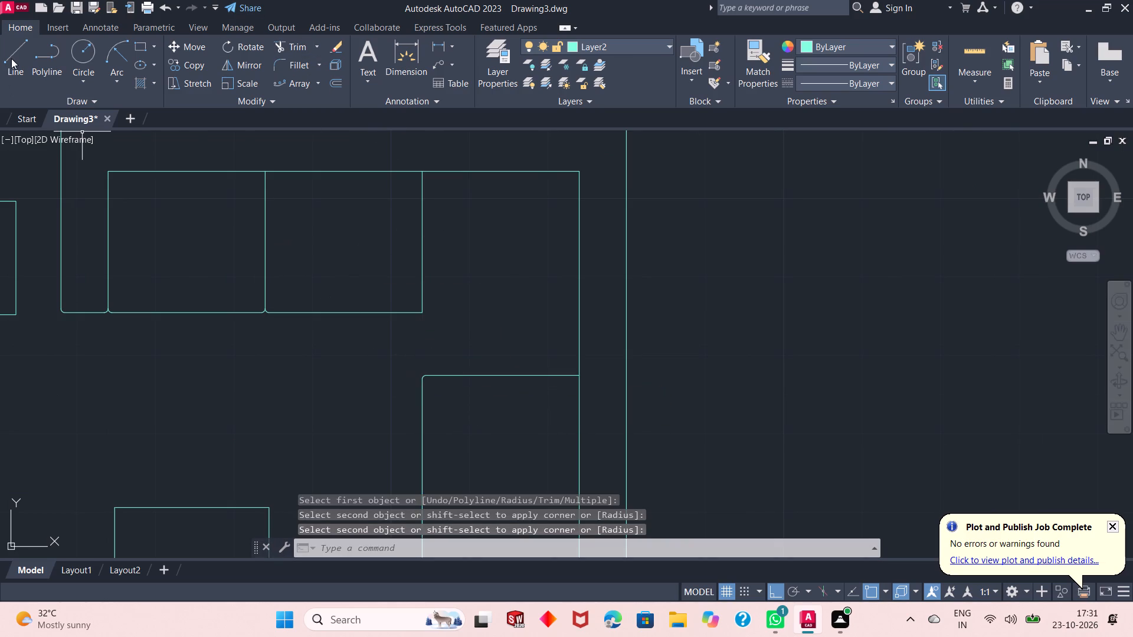
Draw a vertical line about 8" long from the second north seat's southeast corner south to the middle east-wing seat's northwest fillet.
left_click(11, 58)
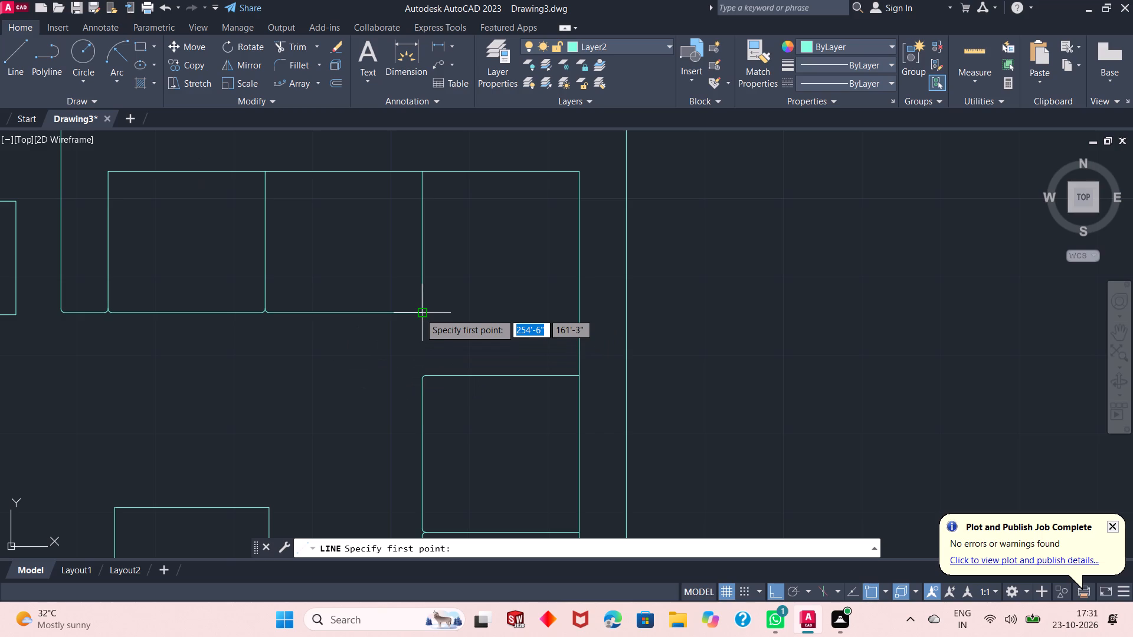
left_click(420, 313)
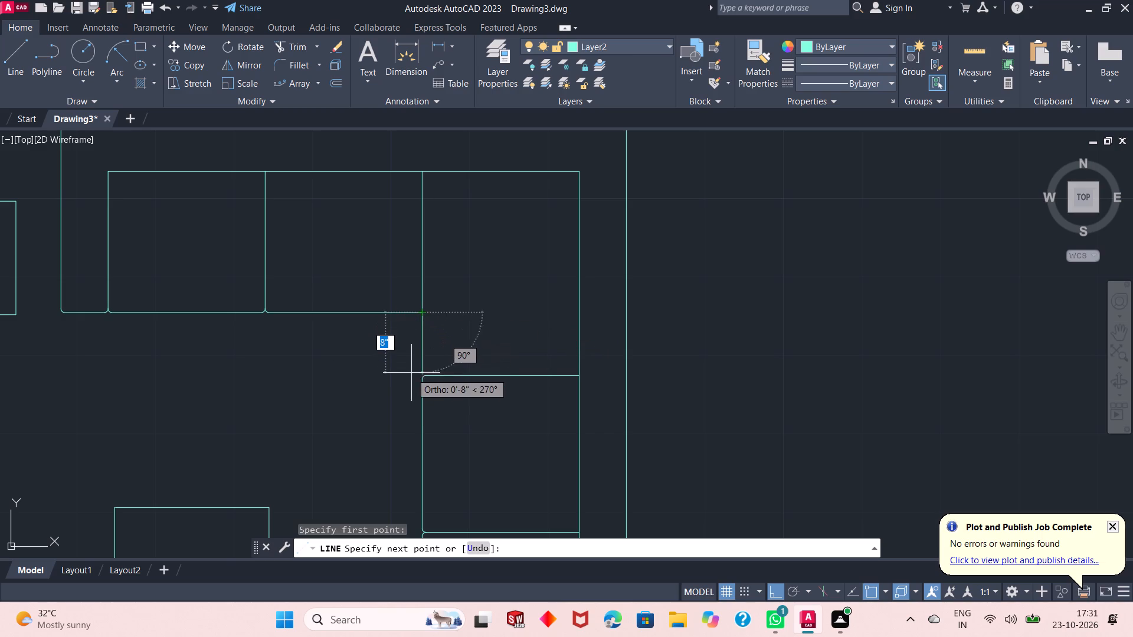
left_click(419, 372)
key("Escape")
key("Escape")
Draw a dining table rectangle about 2'-1" wide and 3'-7" long in the open area east of the L-shaped sofa.
scroll(444, 317, "down", 2)
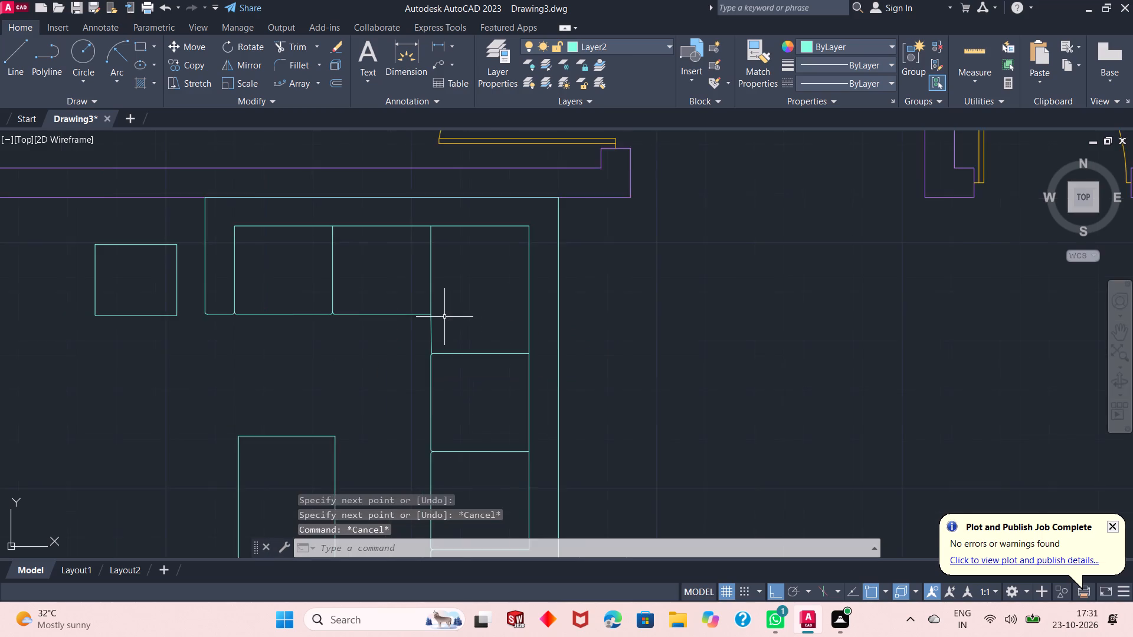
scroll(460, 348, "down", 1)
scroll(562, 342, "down", 1)
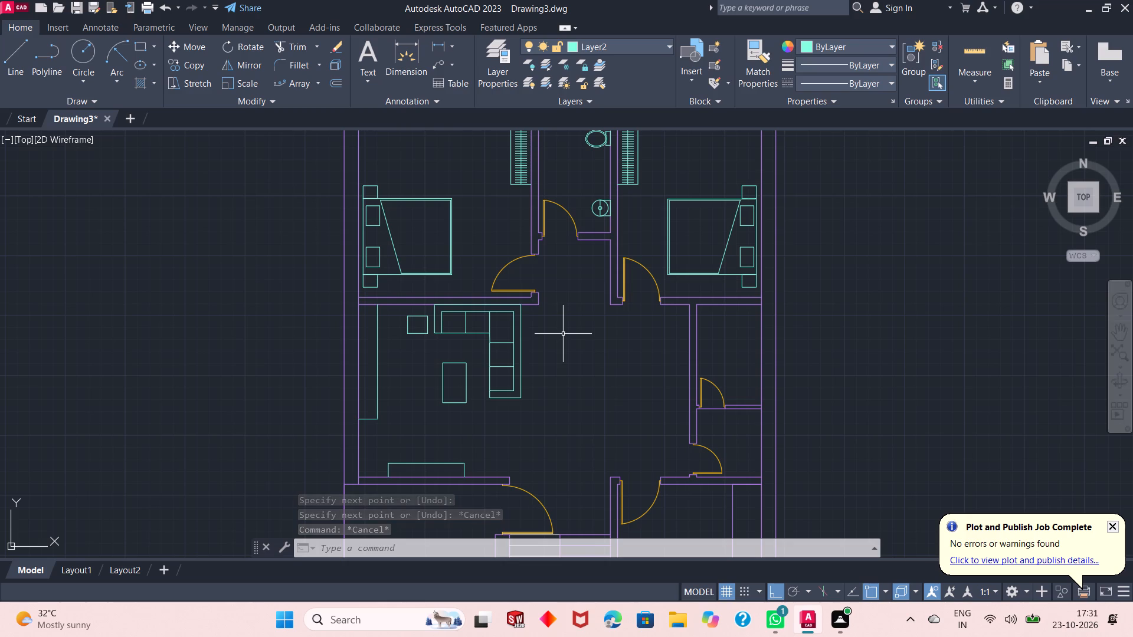
scroll(703, 419, "up", 1)
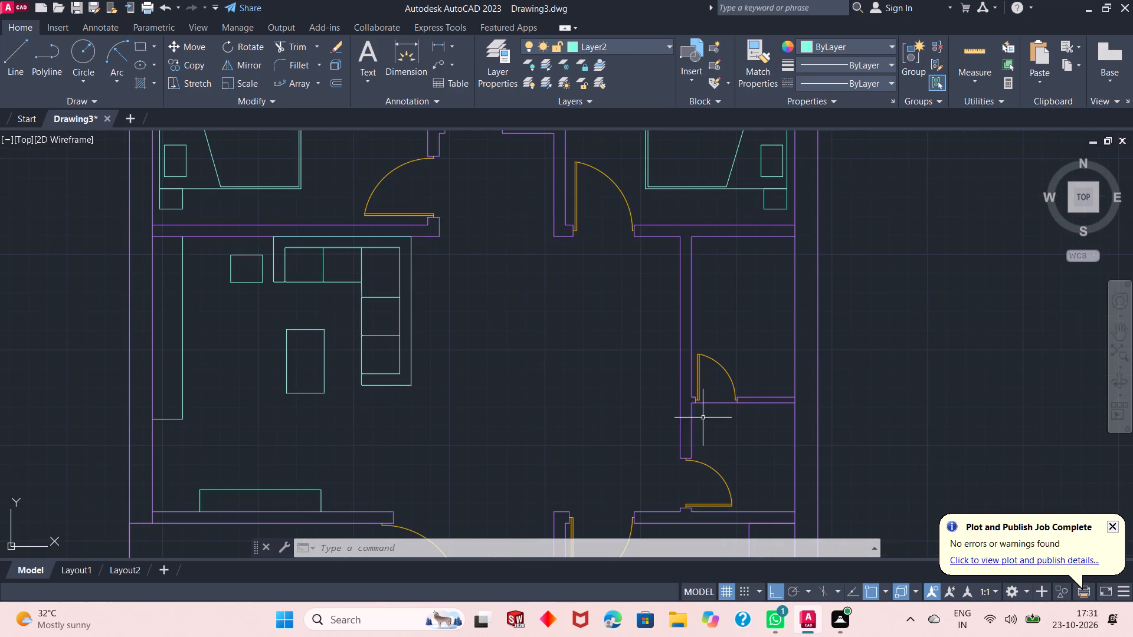
left_click(140, 47)
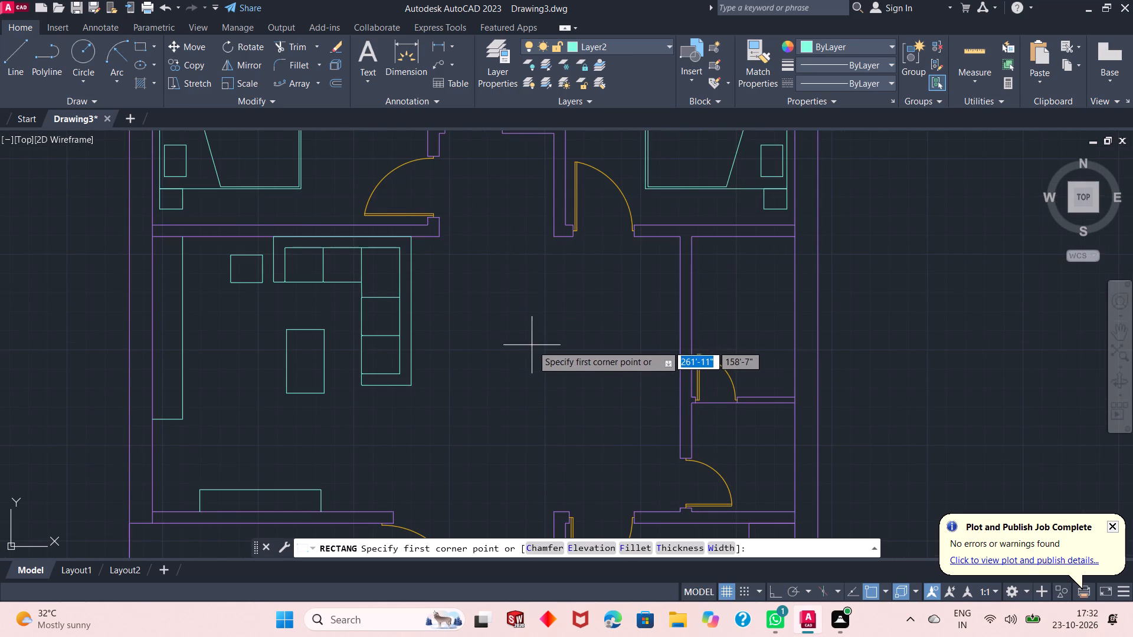
left_click(540, 326)
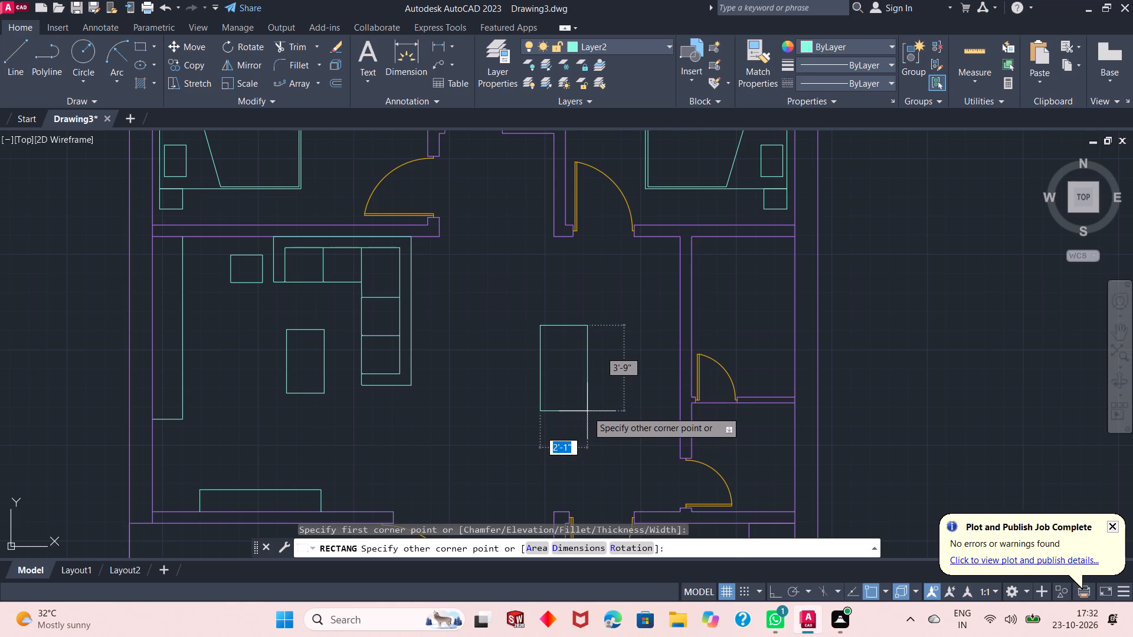
left_click(587, 406)
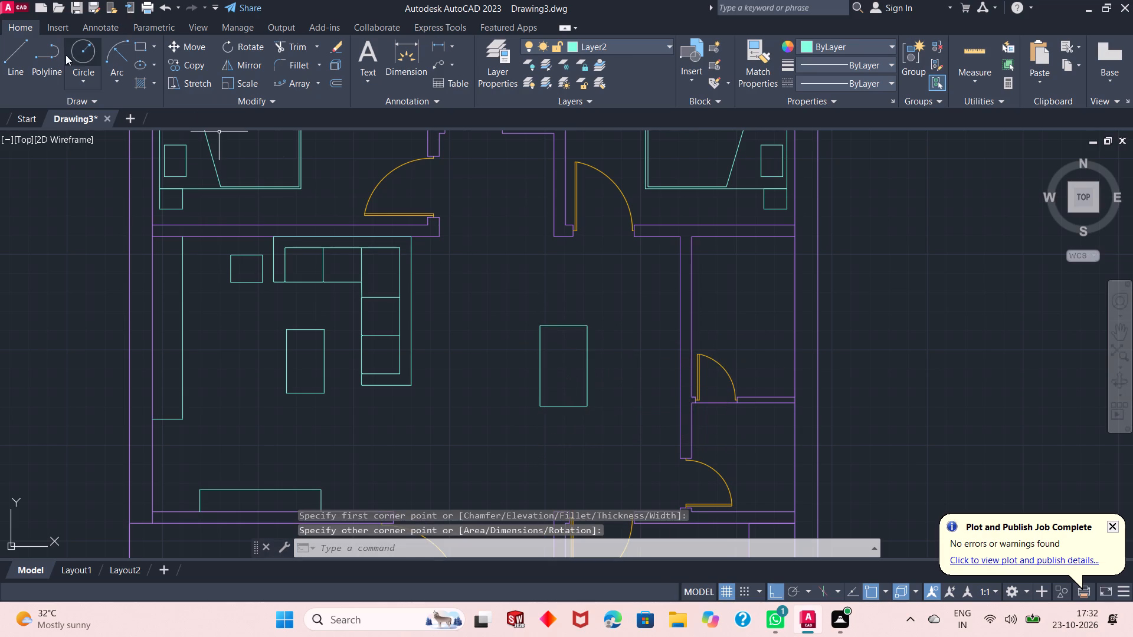
Draw a chair rectangle about 1' wide against the middle of the dining table's north edge.
left_click(145, 46)
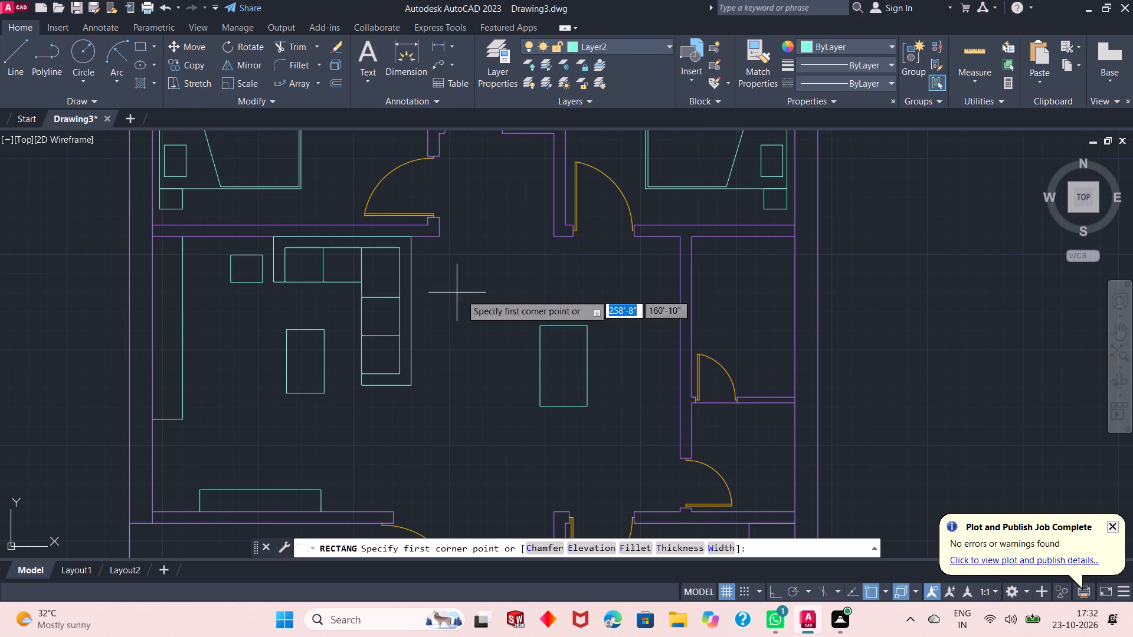
left_click(552, 327)
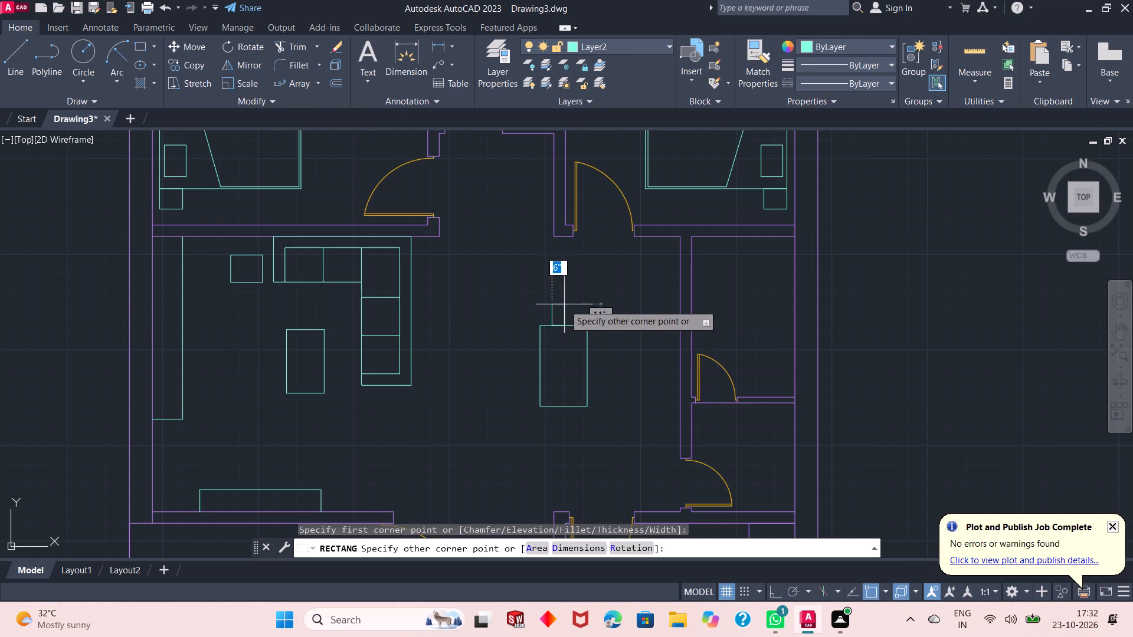
scroll(564, 304, "up", 2)
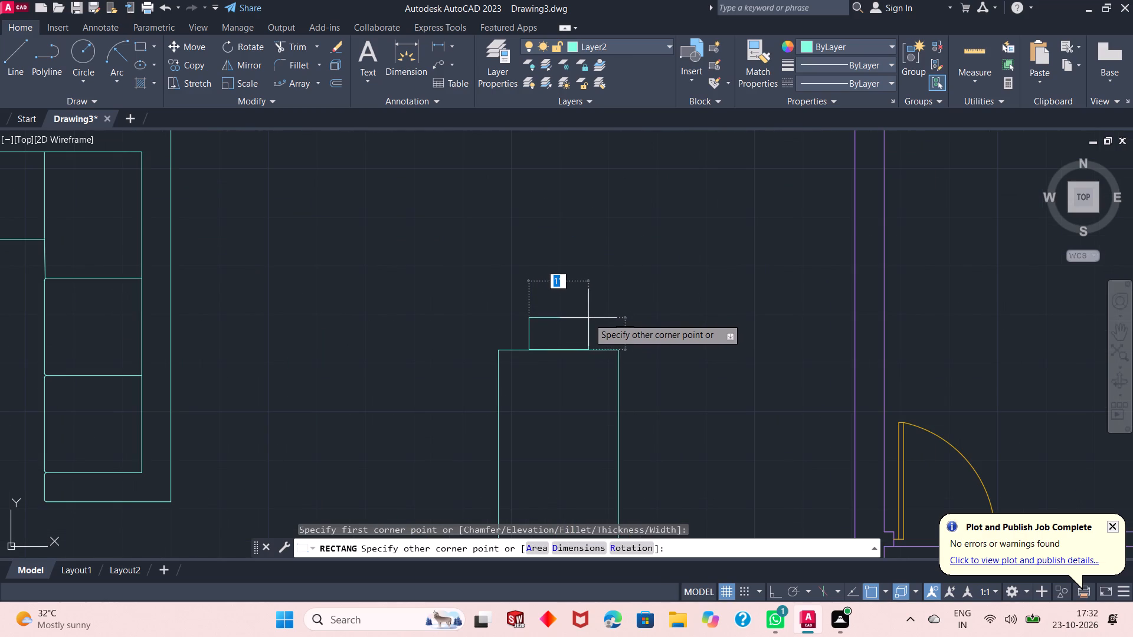
left_click(588, 318)
Copy the north chair straight down to the dining table's south edge.
left_click(599, 306)
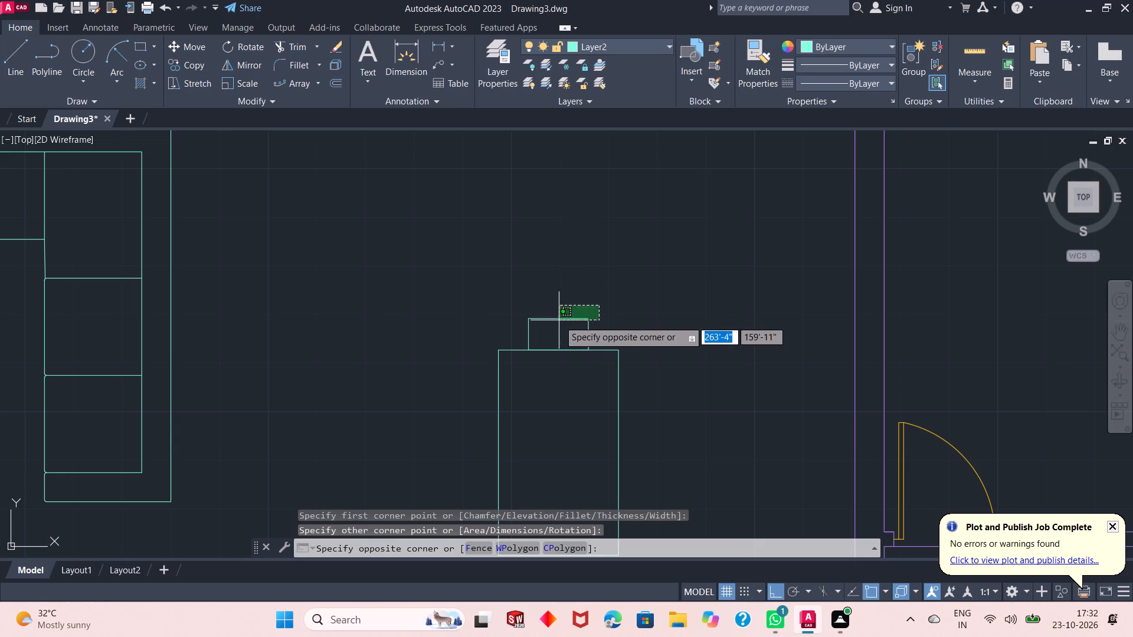
left_click(556, 322)
scroll(555, 258, "down", 1)
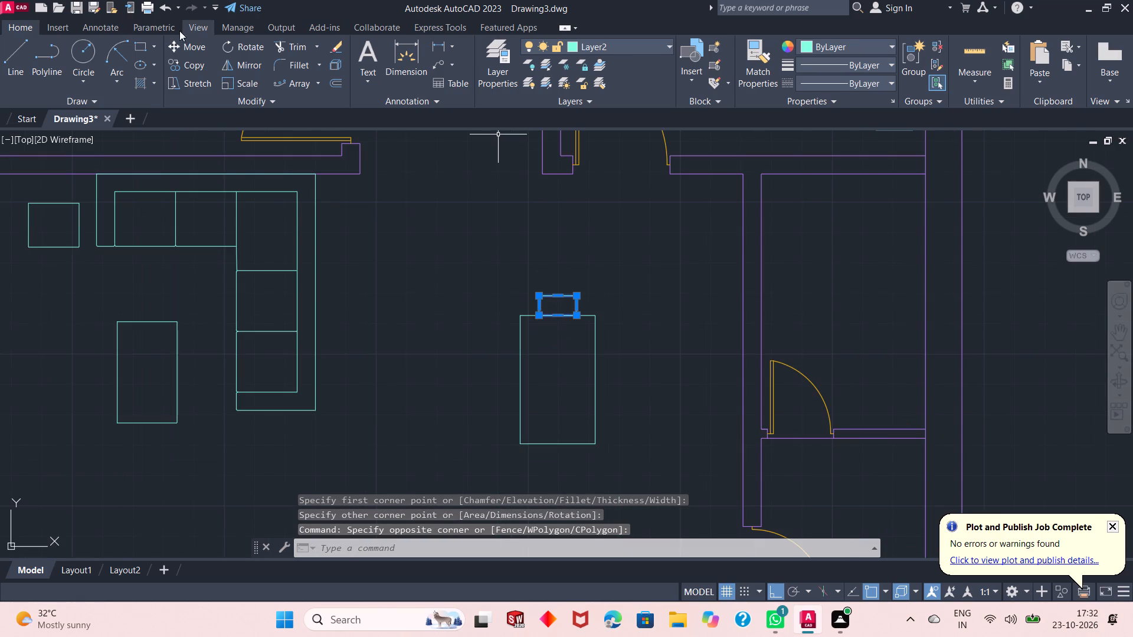
left_click(168, 58)
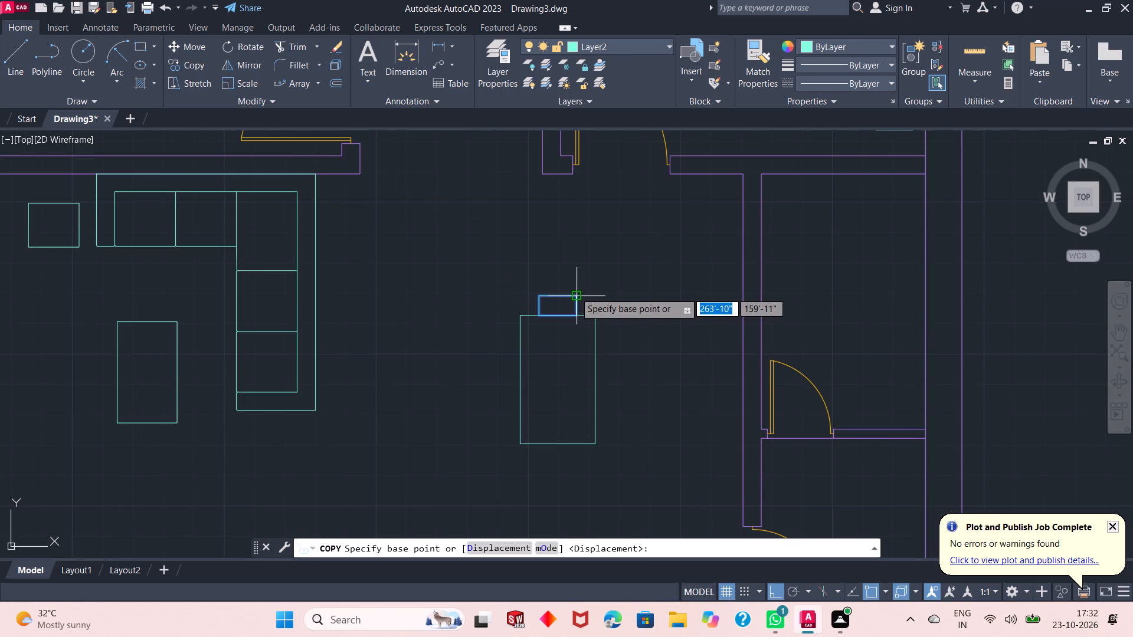
left_click(574, 297)
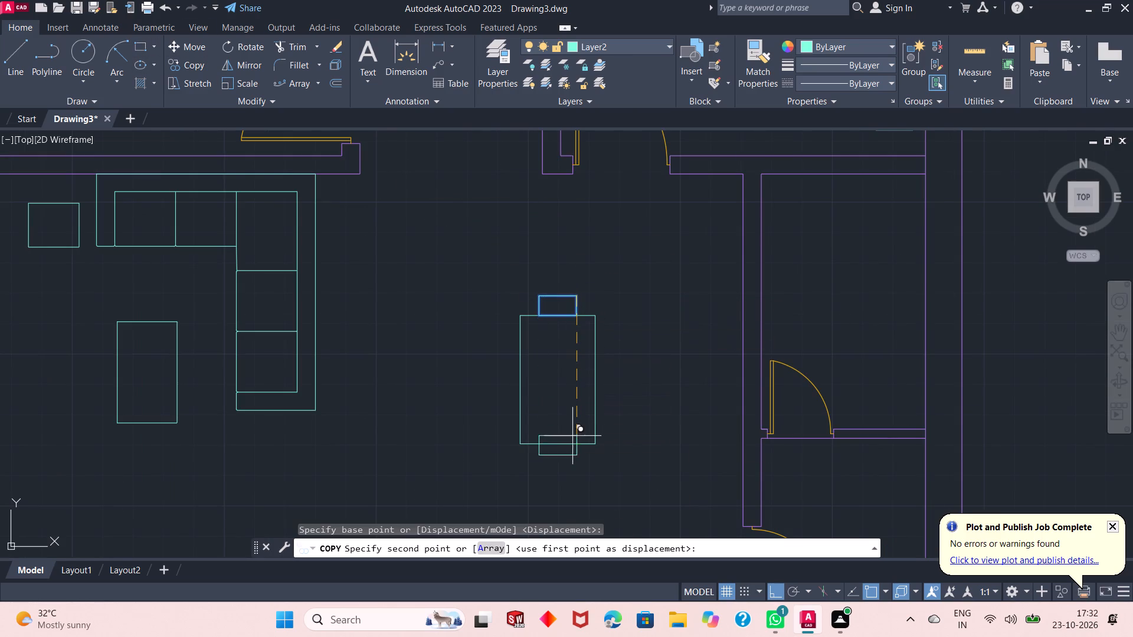
left_click(577, 445)
right_click(644, 298)
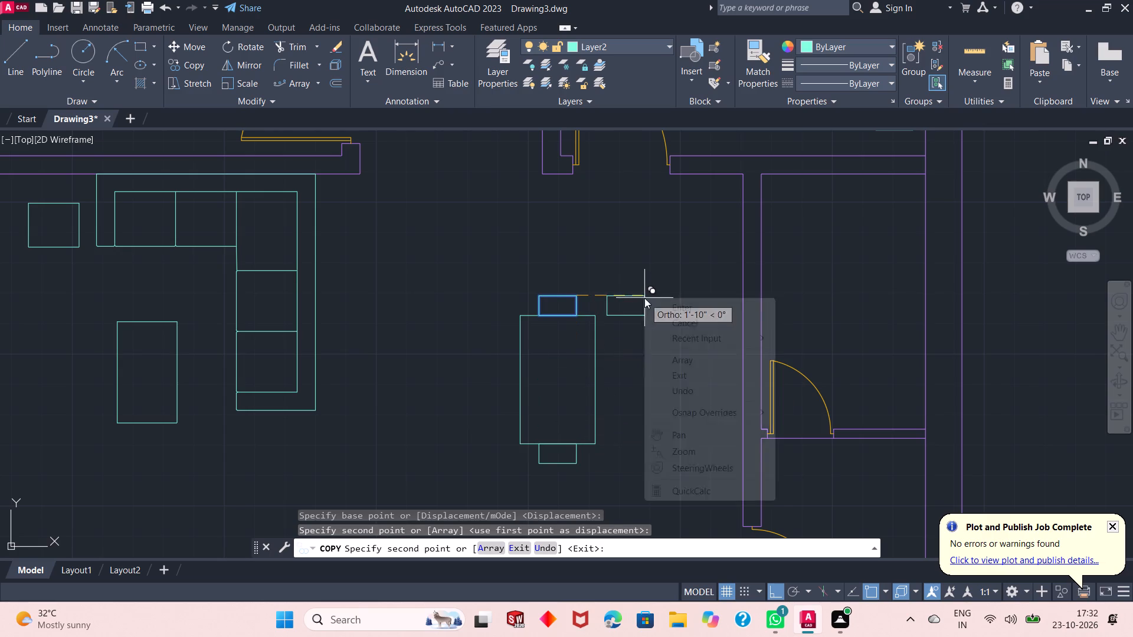
left_click(657, 306)
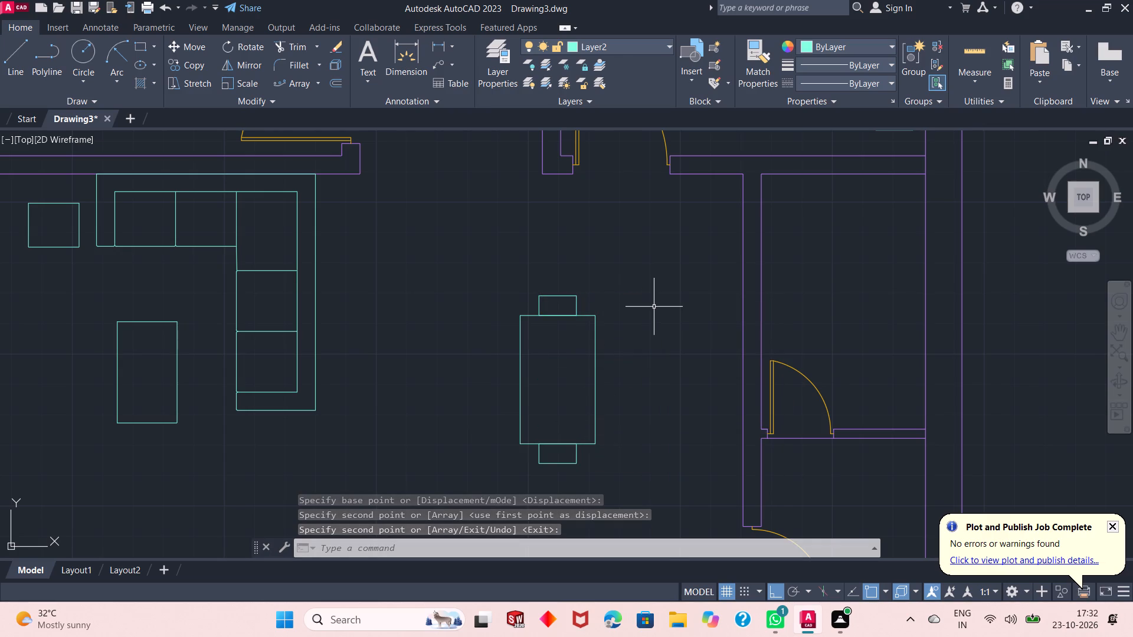
Draw a chair rectangle against the dining table's west edge, near its north end.
scroll(556, 296, "down", 4)
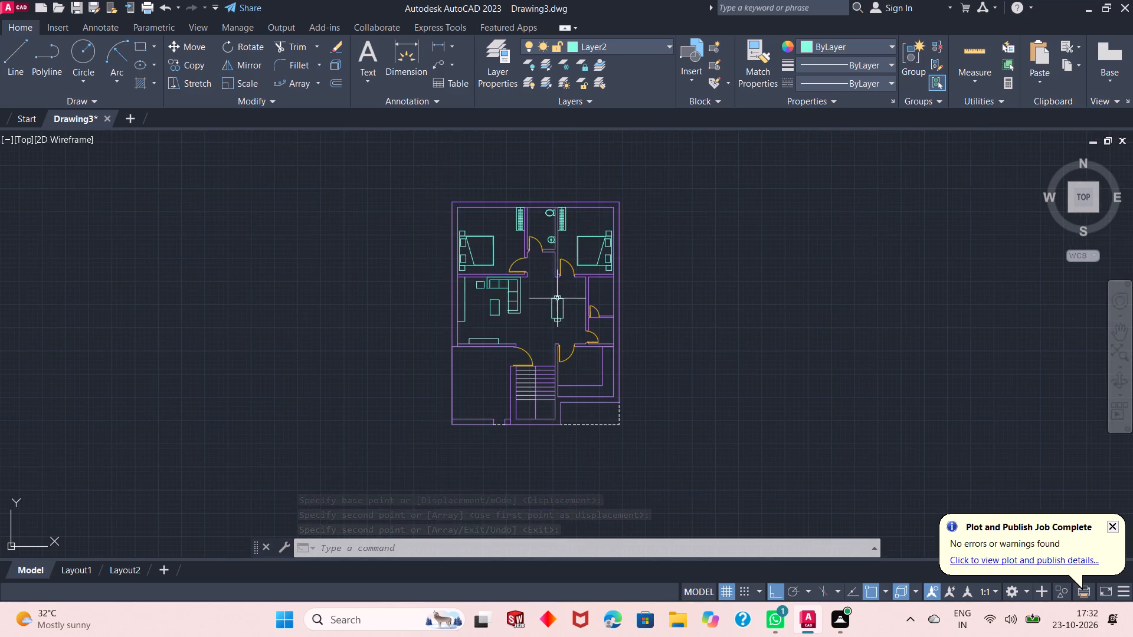
scroll(565, 307, "up", 2)
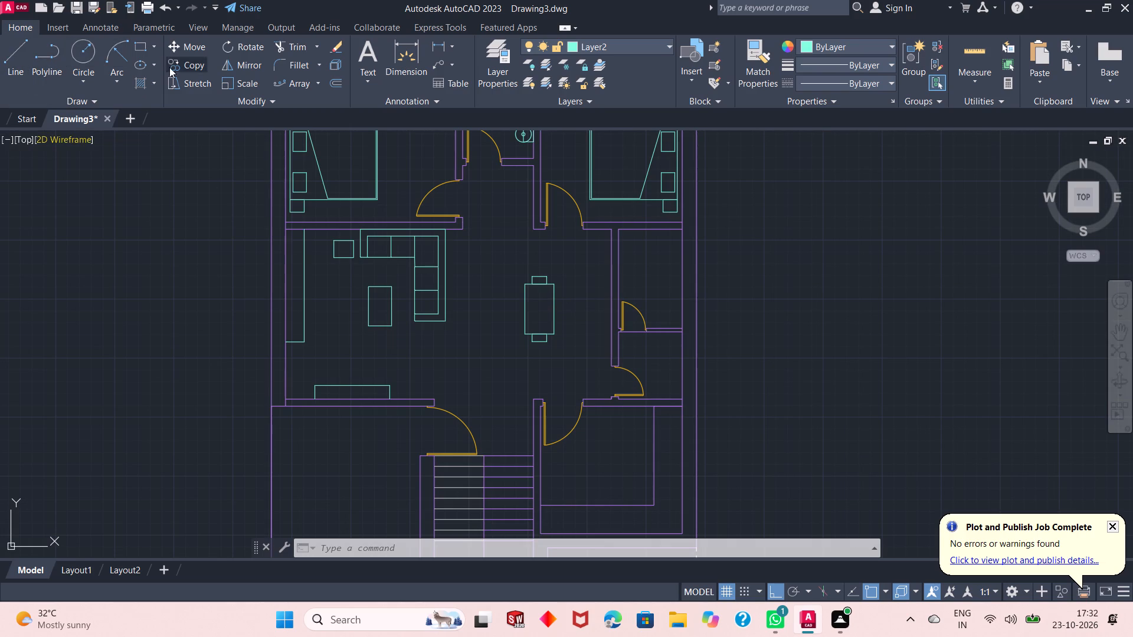
left_click(136, 46)
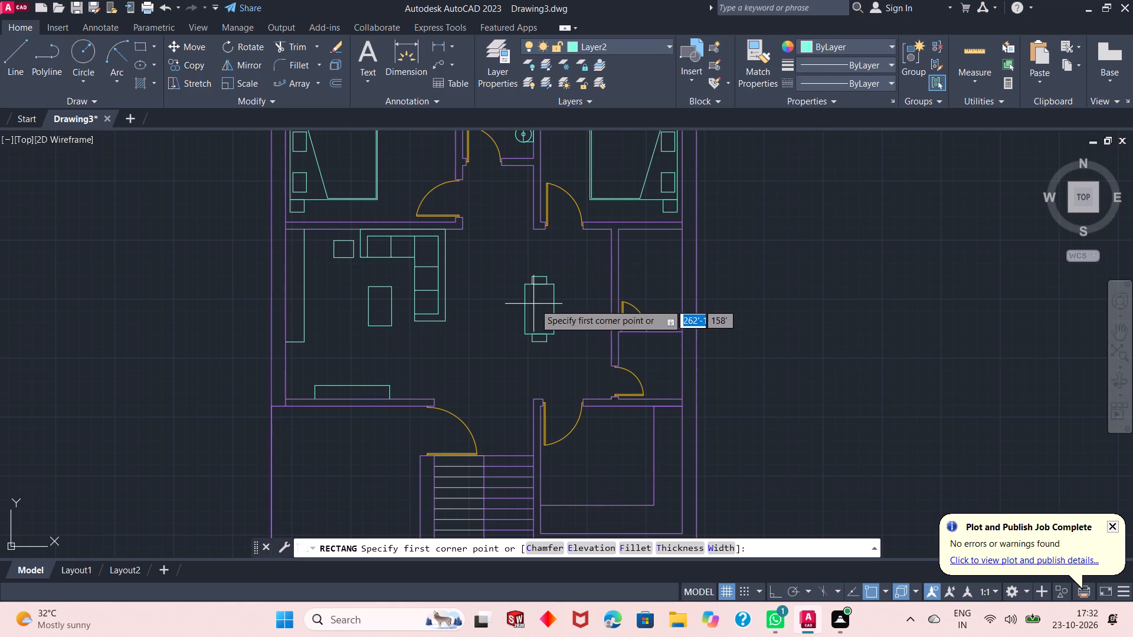
scroll(541, 304, "up", 2)
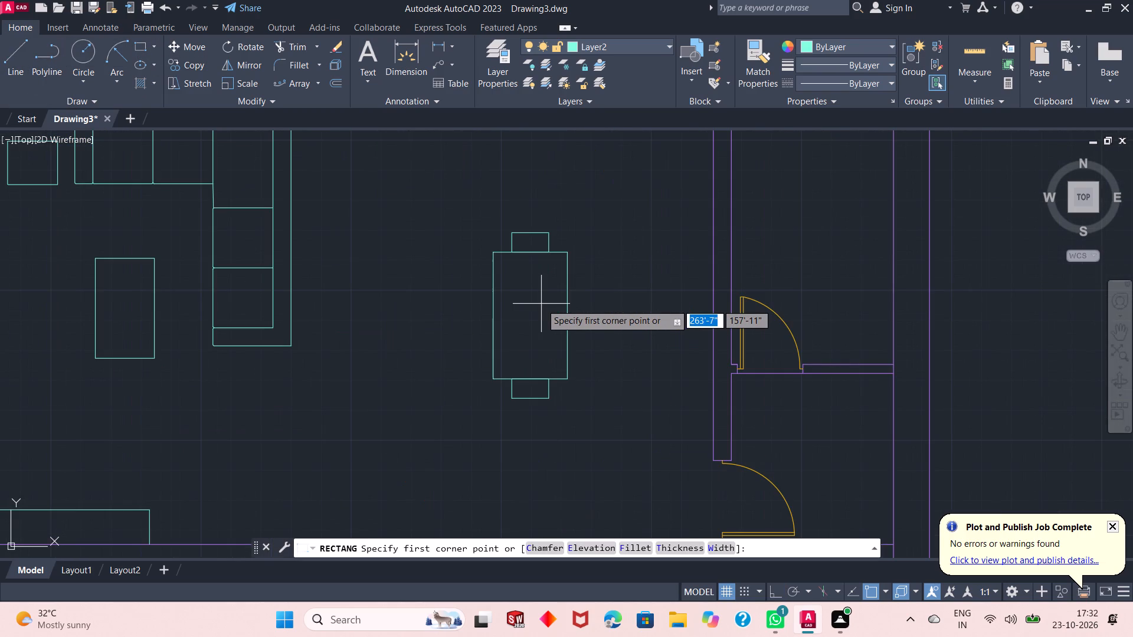
left_click(492, 270)
left_click(474, 303)
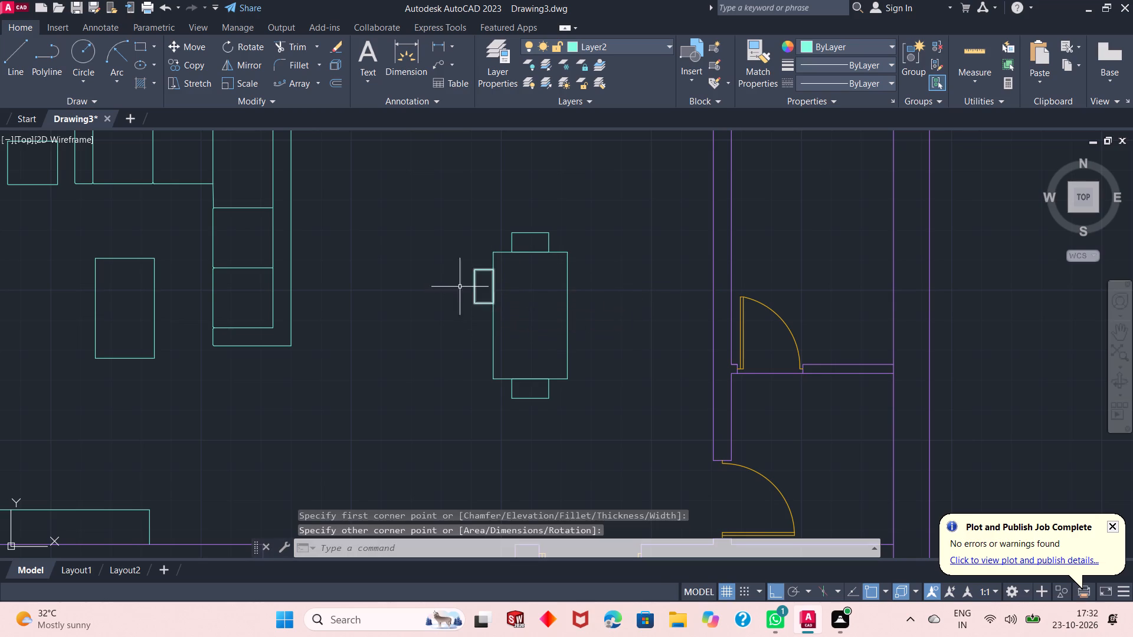
Draw a second chair rectangle, about 6" by 1', against the dining table's west edge near its south end.
right_click(427, 245)
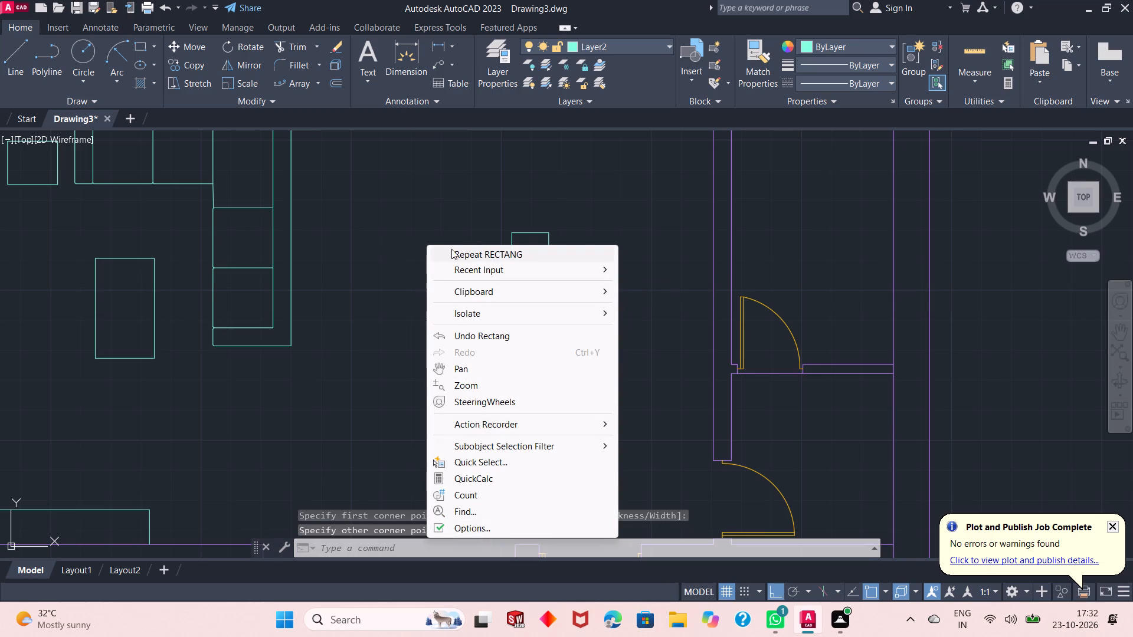
left_click(451, 249)
left_click(494, 363)
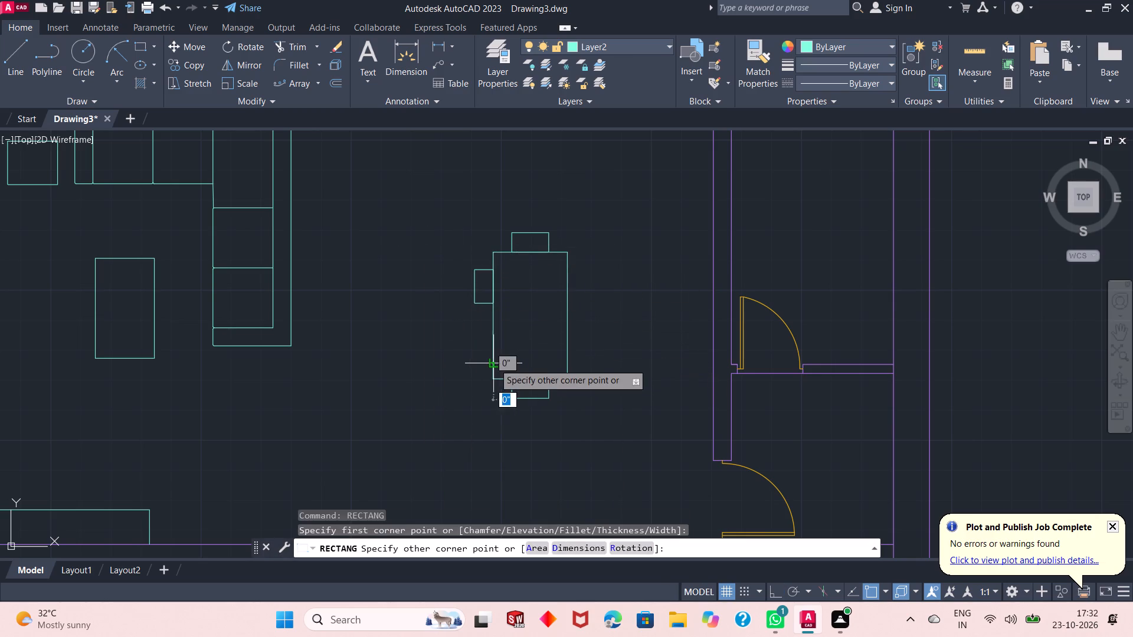
left_click(474, 327)
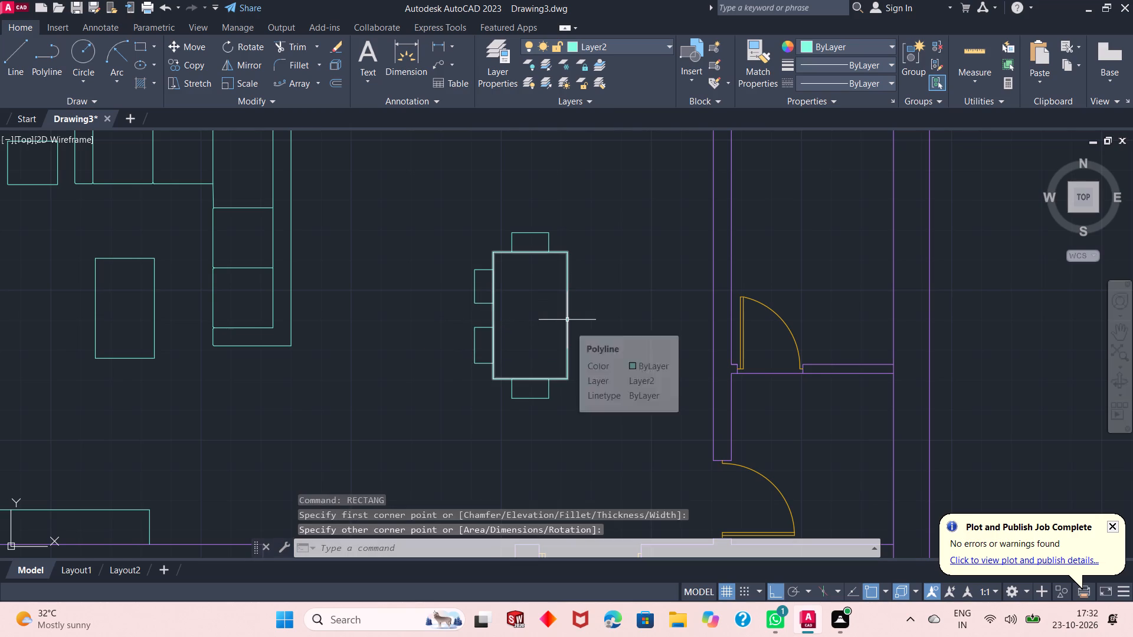
Copy both west-side chairs straight across to the dining table's east edge.
left_click(478, 252)
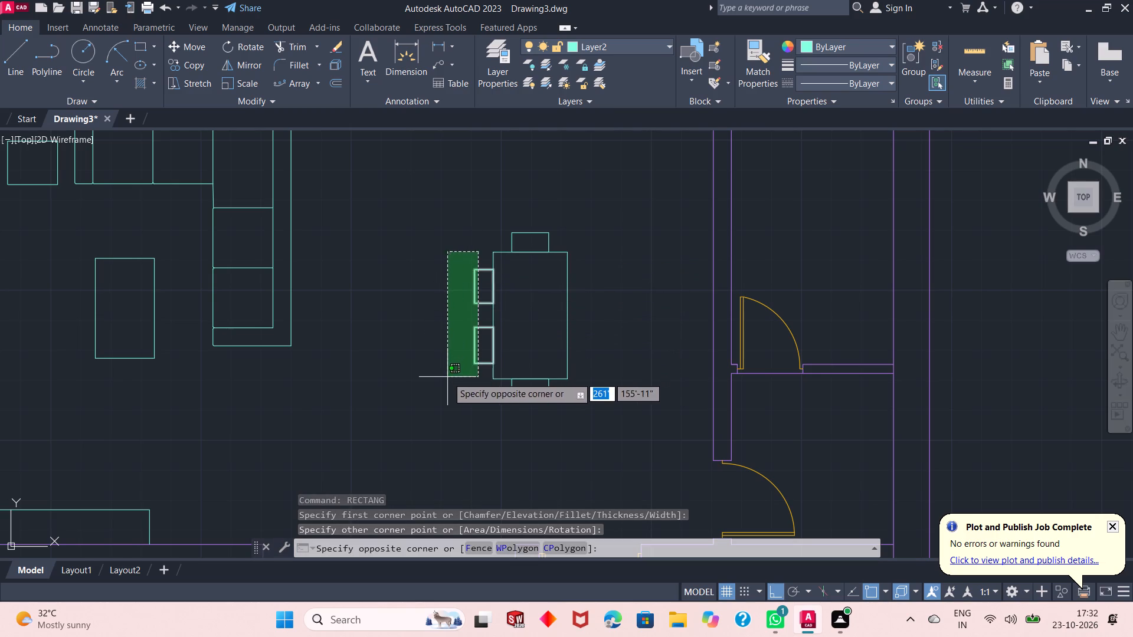
left_click(447, 380)
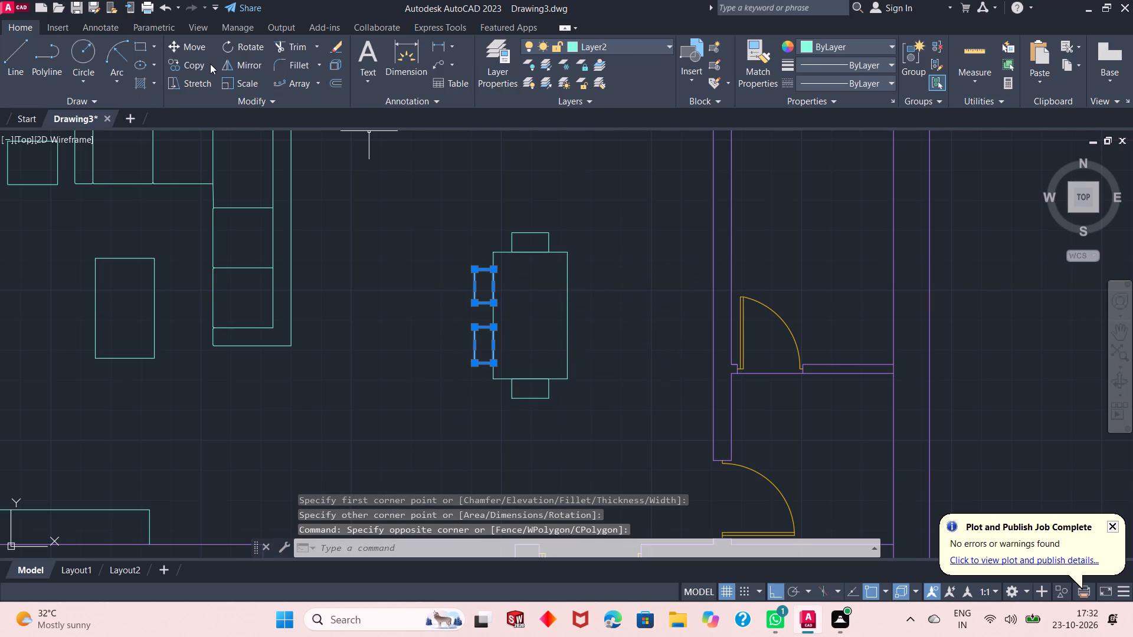
left_click(206, 64)
left_click(476, 360)
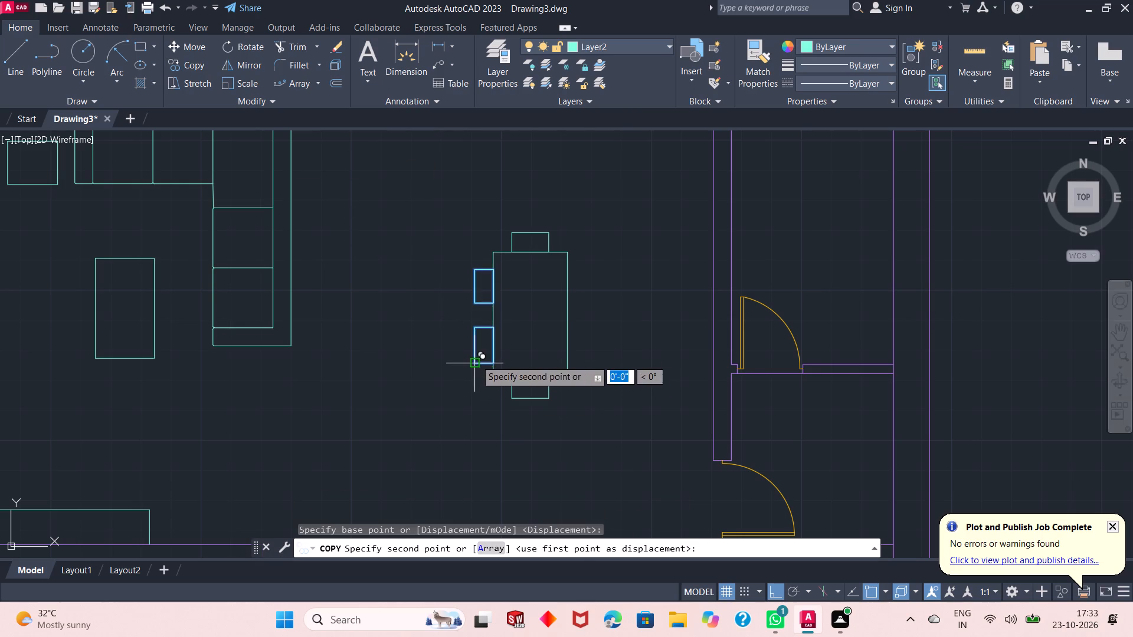
left_click(565, 359)
right_click(653, 290)
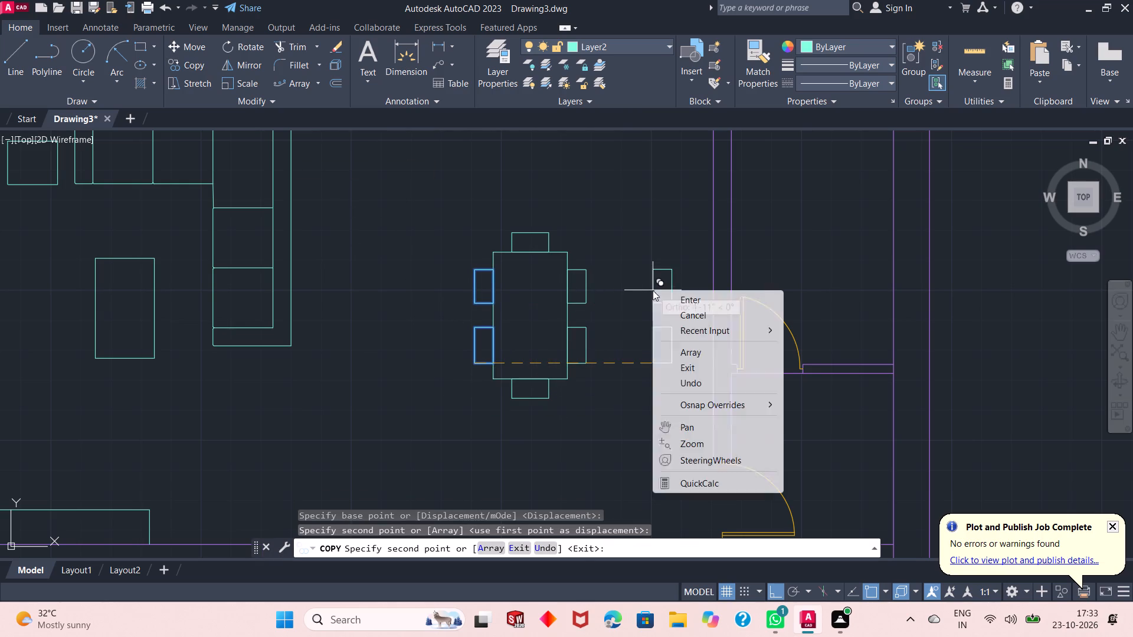
left_click(670, 301)
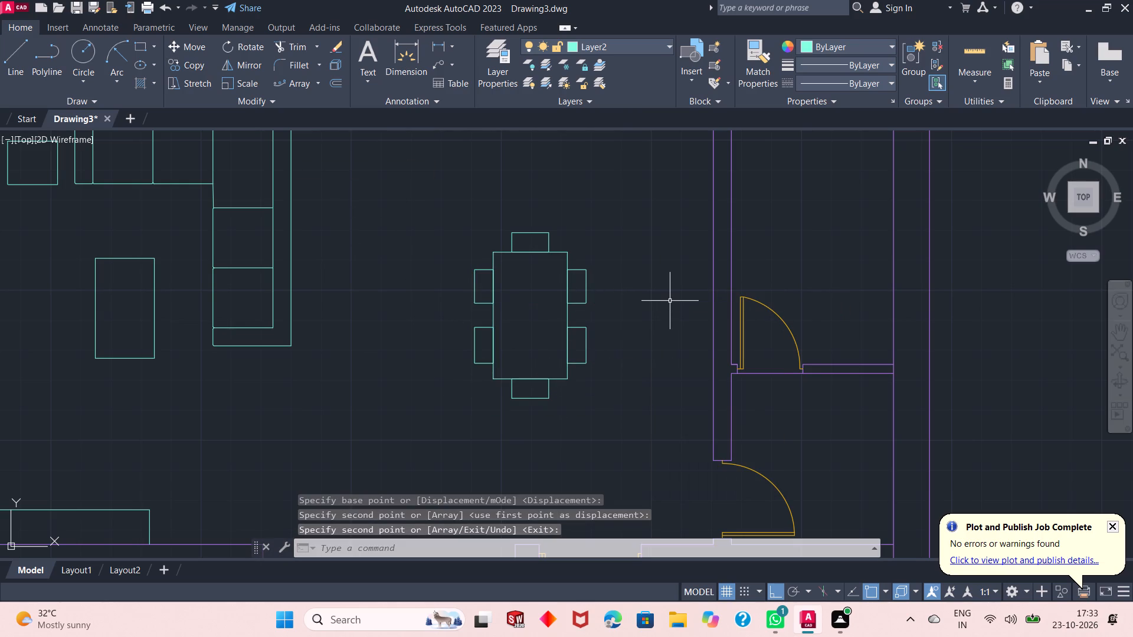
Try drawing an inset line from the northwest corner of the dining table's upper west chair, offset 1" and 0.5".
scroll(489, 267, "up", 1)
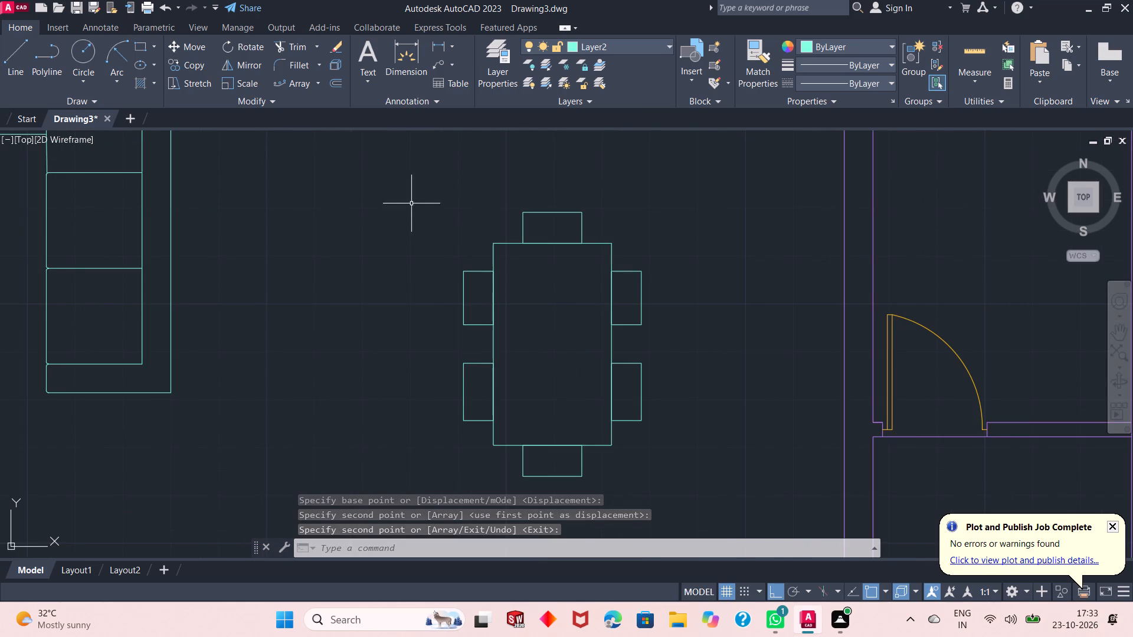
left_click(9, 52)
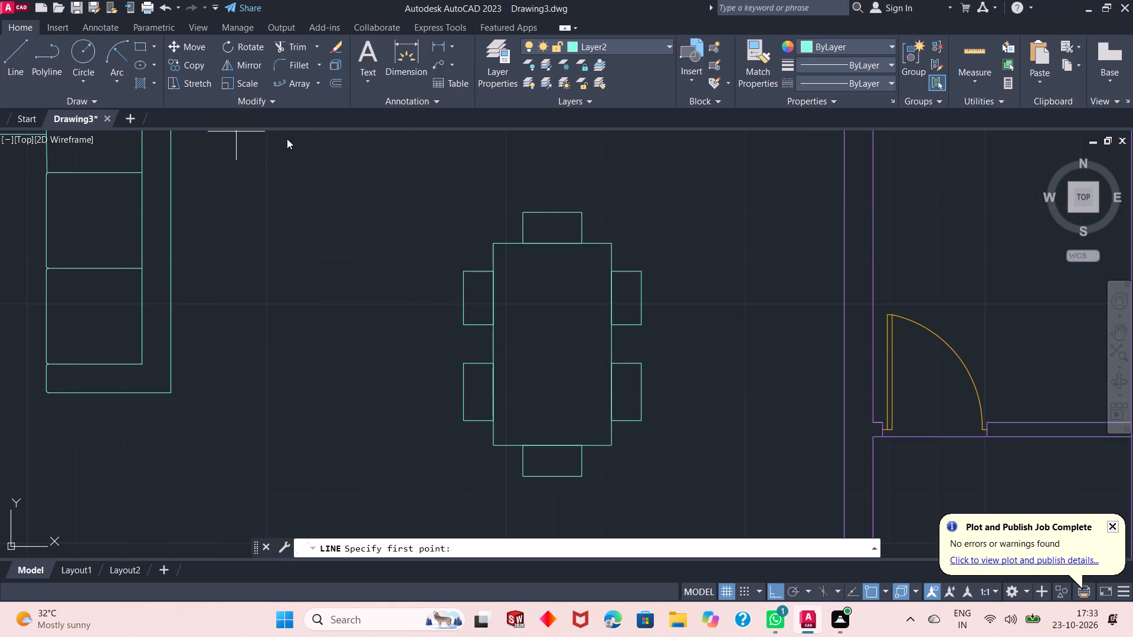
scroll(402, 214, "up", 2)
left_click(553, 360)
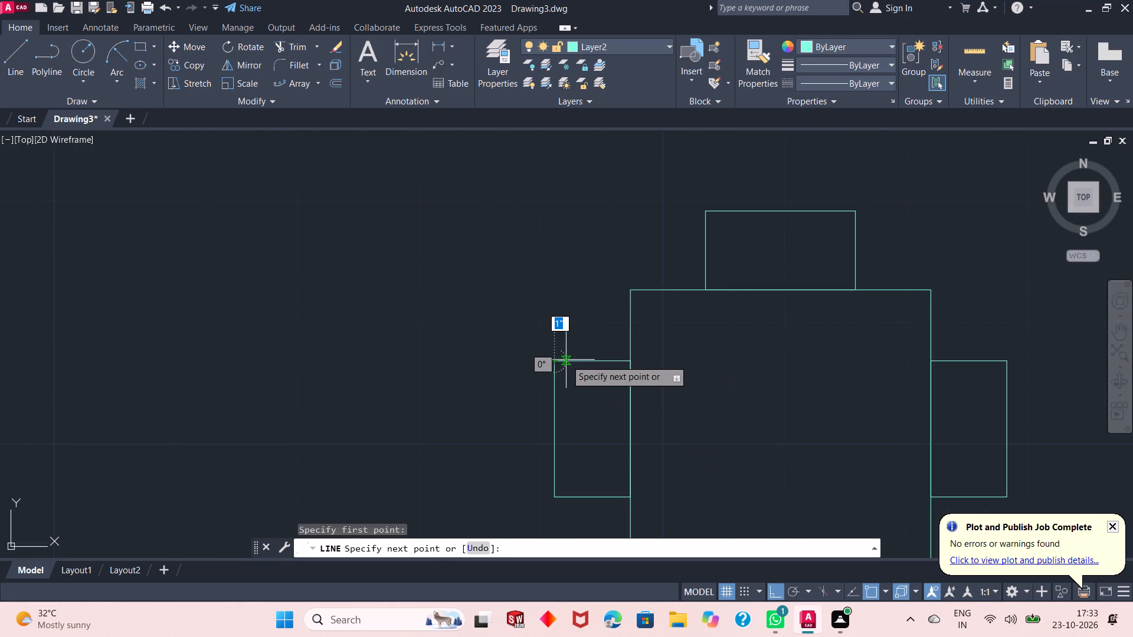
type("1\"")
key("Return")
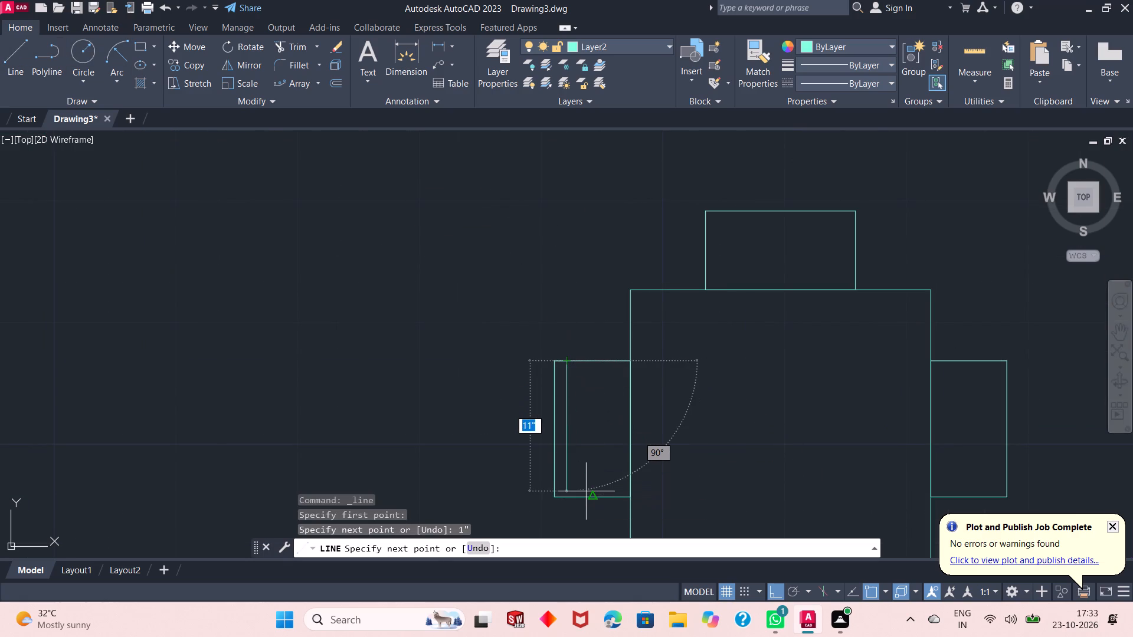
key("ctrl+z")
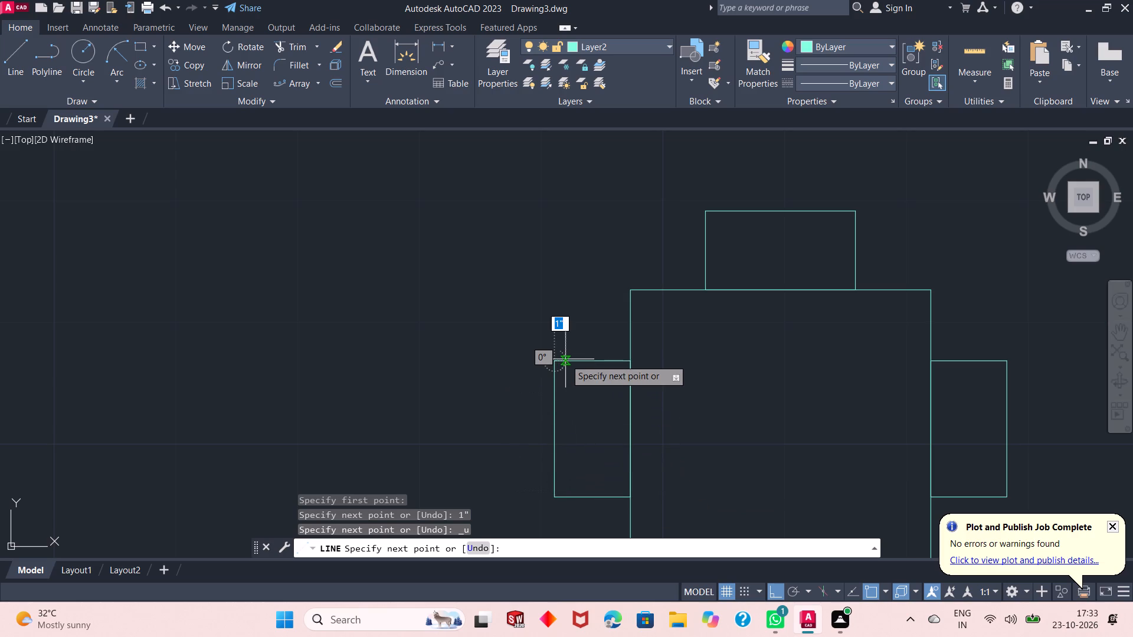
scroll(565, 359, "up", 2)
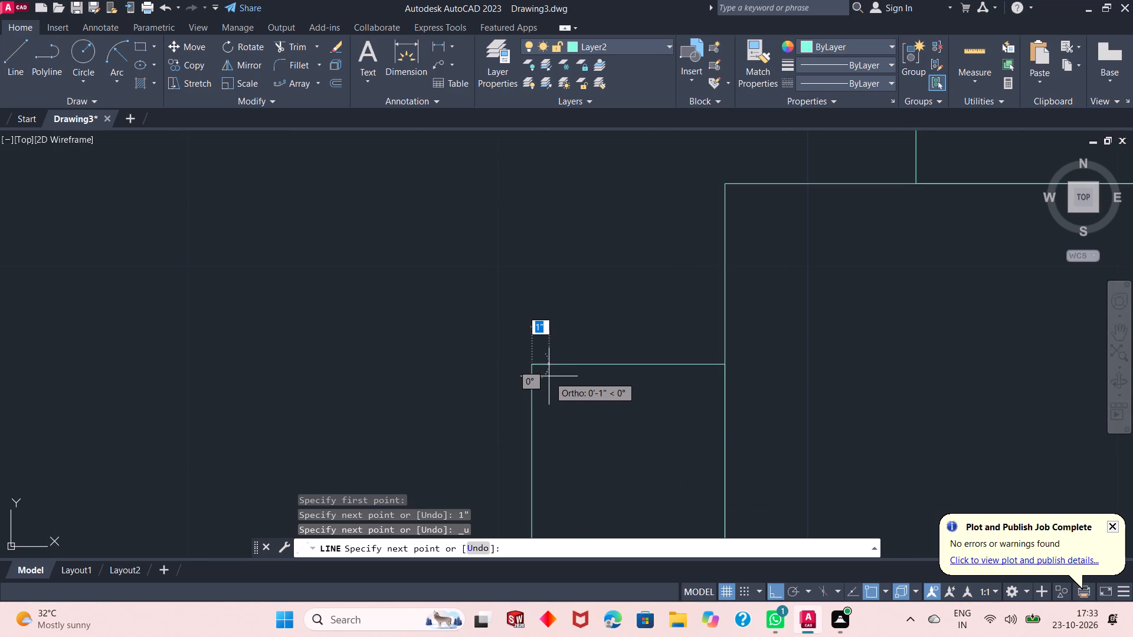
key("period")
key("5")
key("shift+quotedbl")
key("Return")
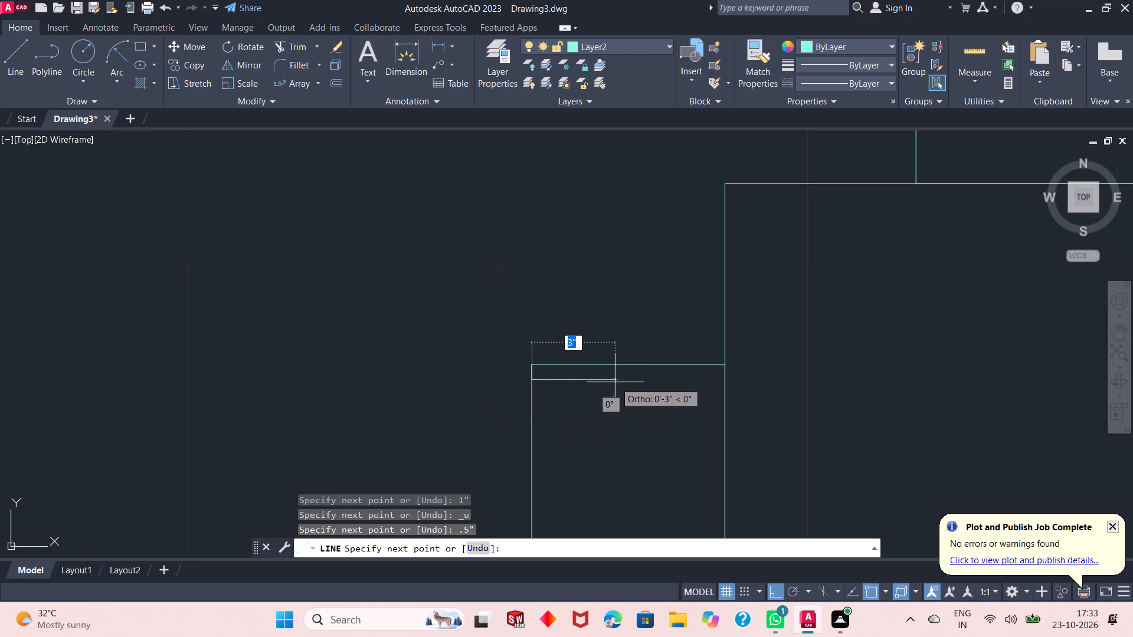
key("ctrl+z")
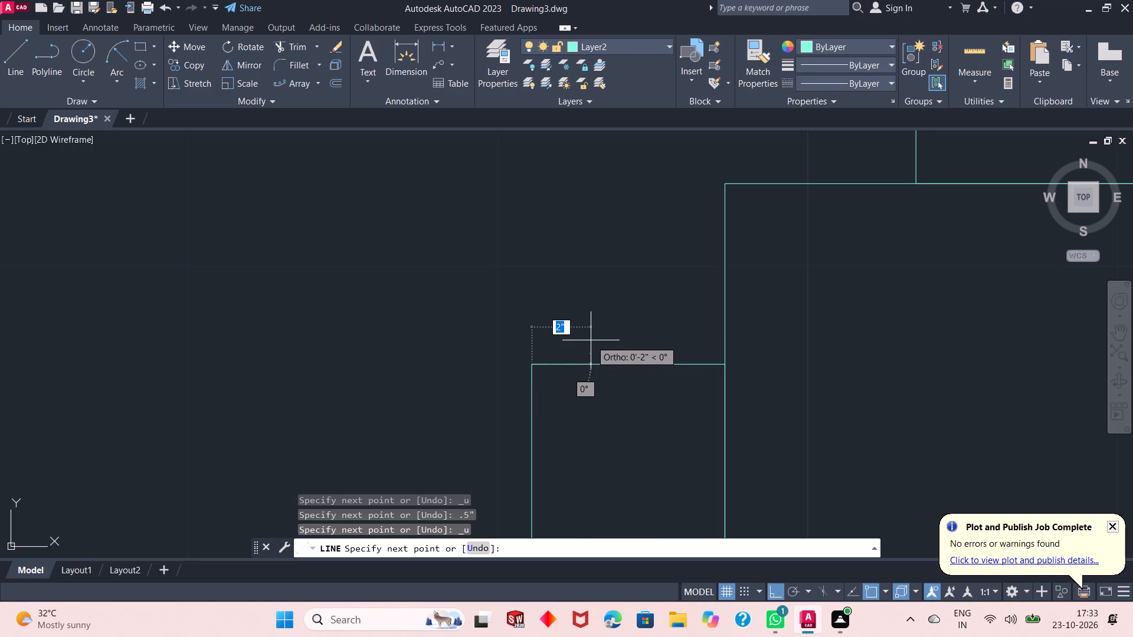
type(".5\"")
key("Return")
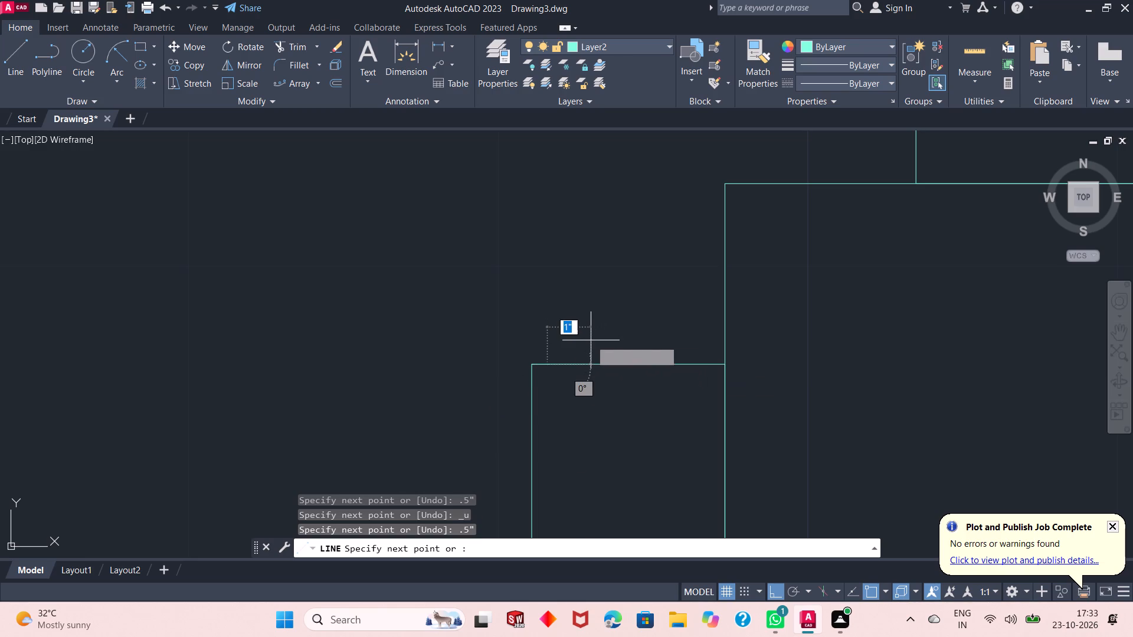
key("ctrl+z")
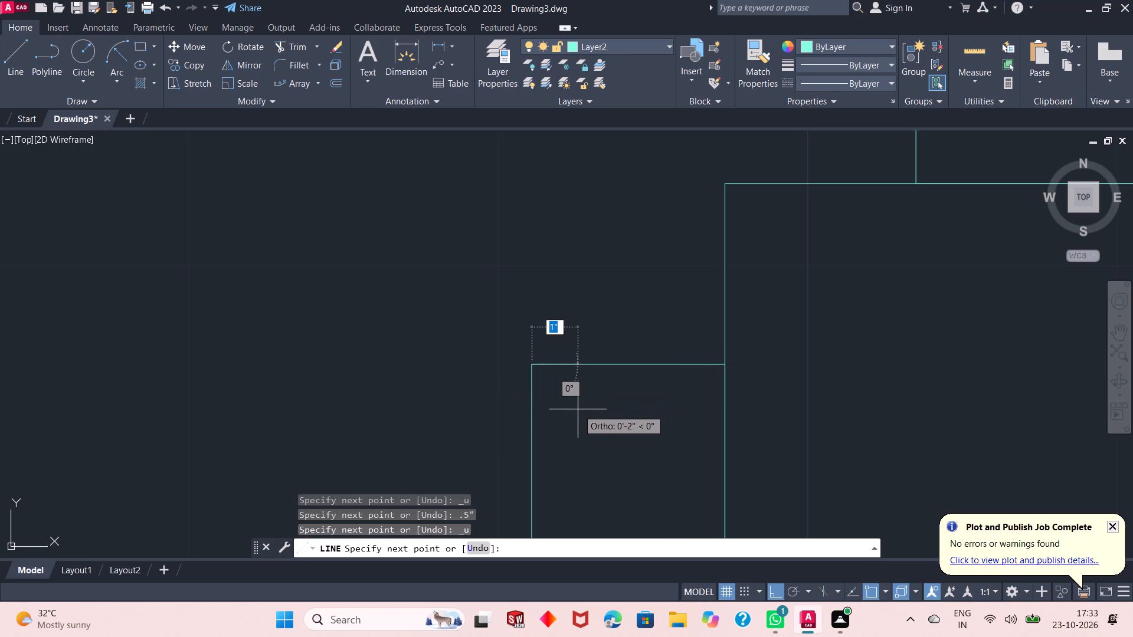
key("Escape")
Look over the floor plan from the dining set to the staircase and the northern rooms, checking the furnishing.
scroll(571, 378, "down", 1)
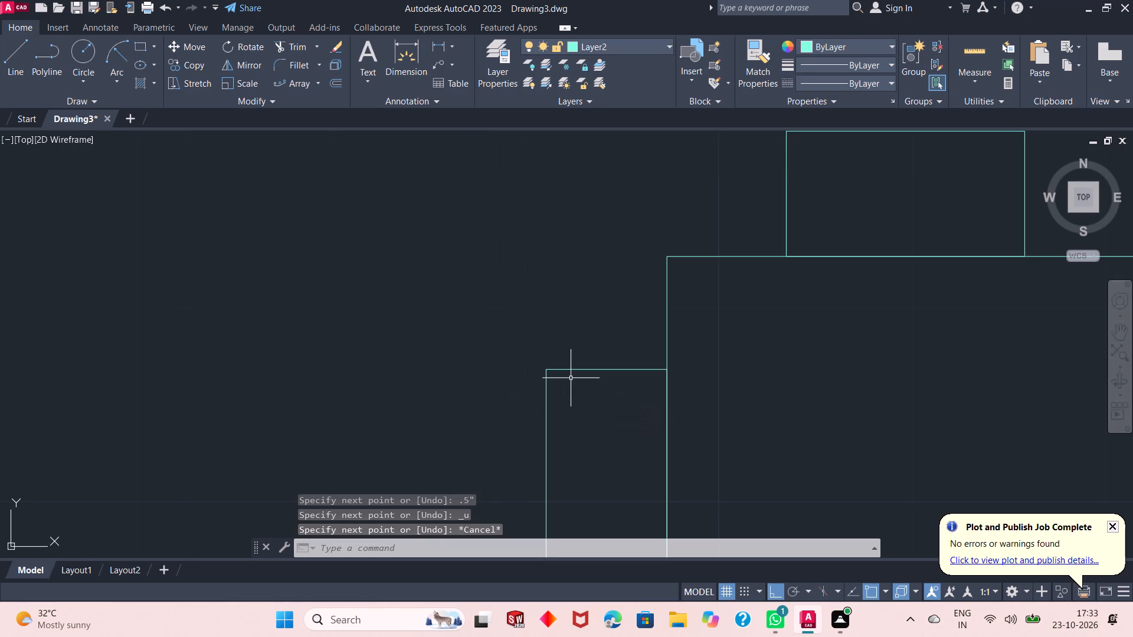
scroll(571, 378, "up", 4)
scroll(543, 302, "down", 5)
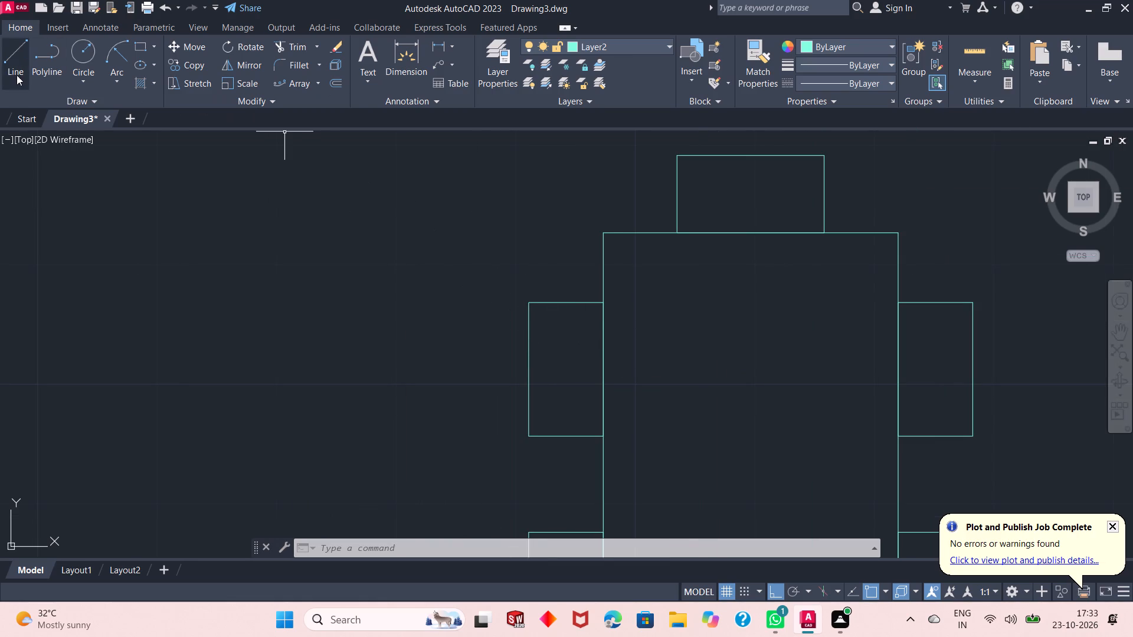
scroll(600, 261, "down", 1)
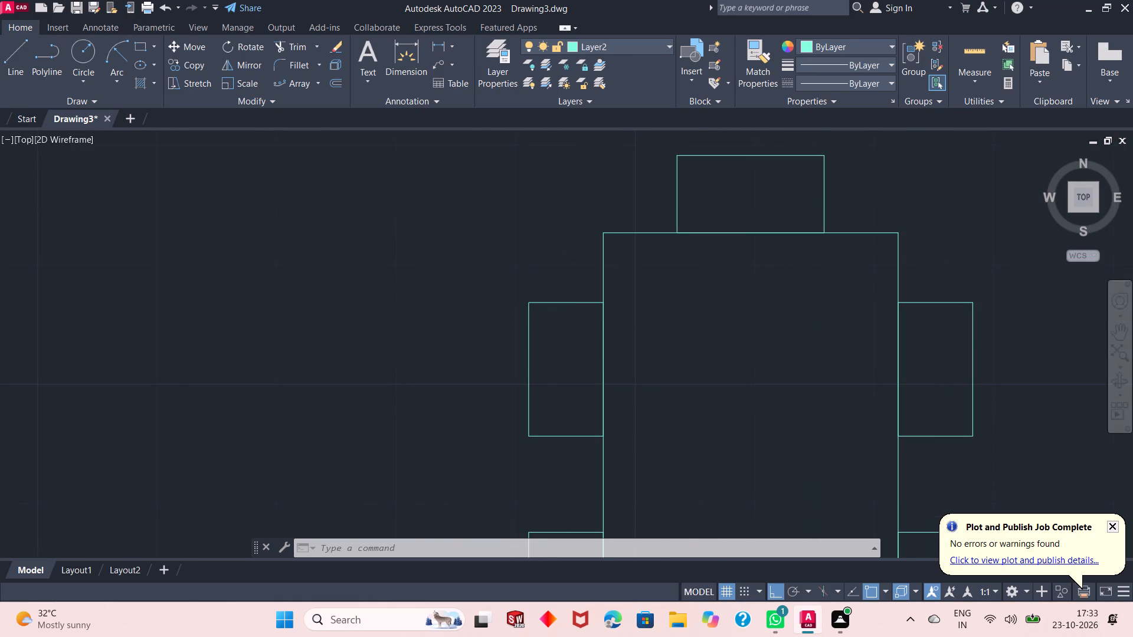
scroll(600, 261, "down", 2)
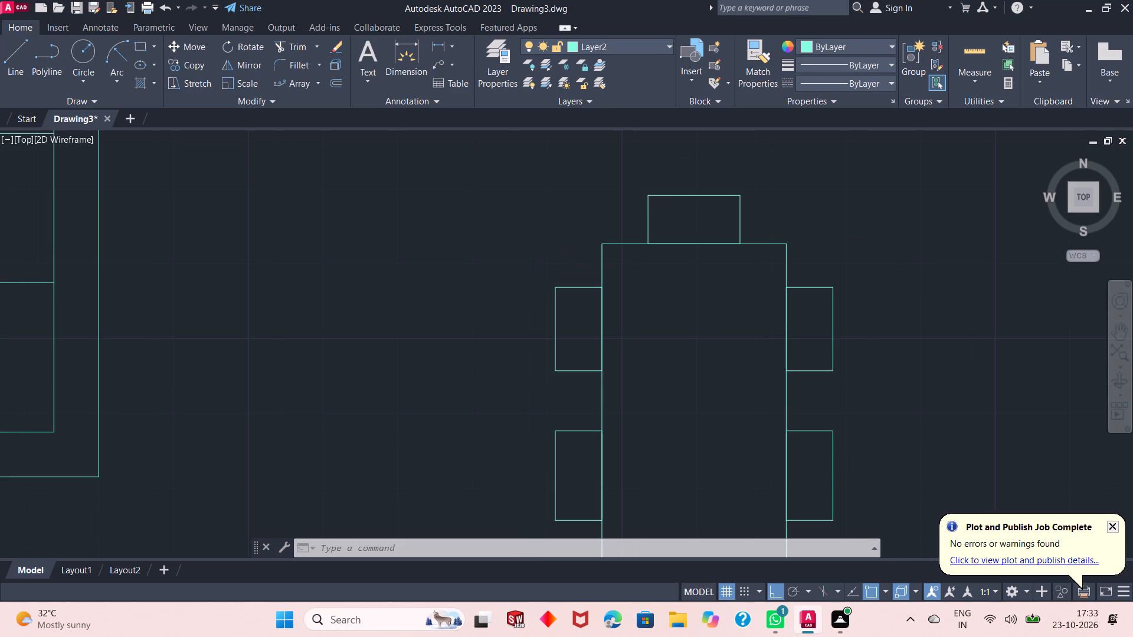
scroll(575, 258, "down", 1)
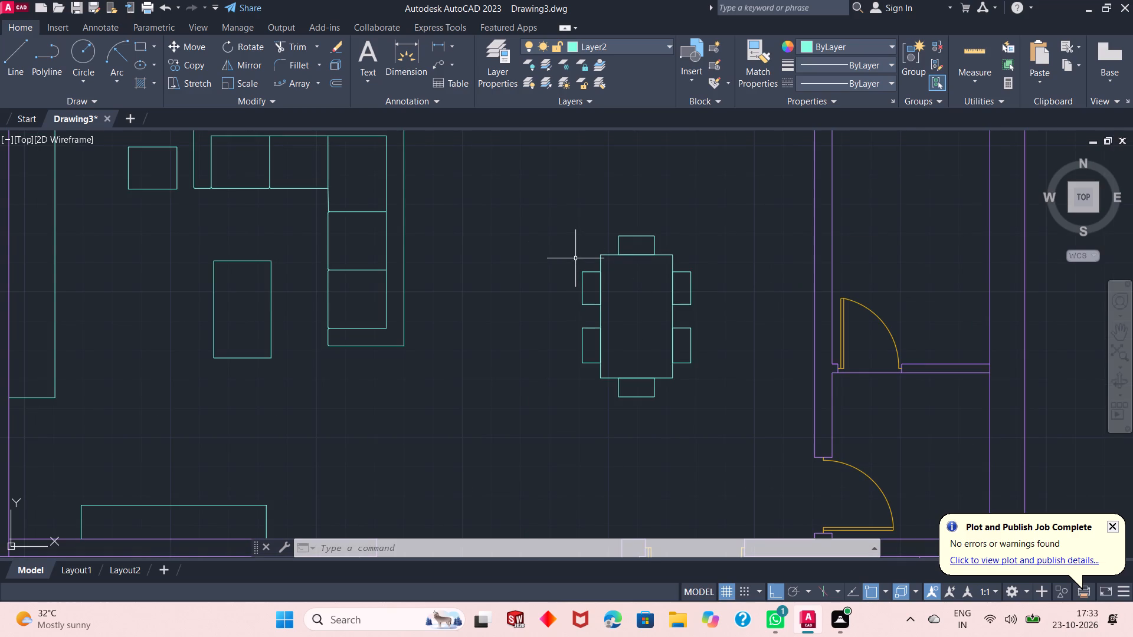
scroll(575, 258, "down", 2)
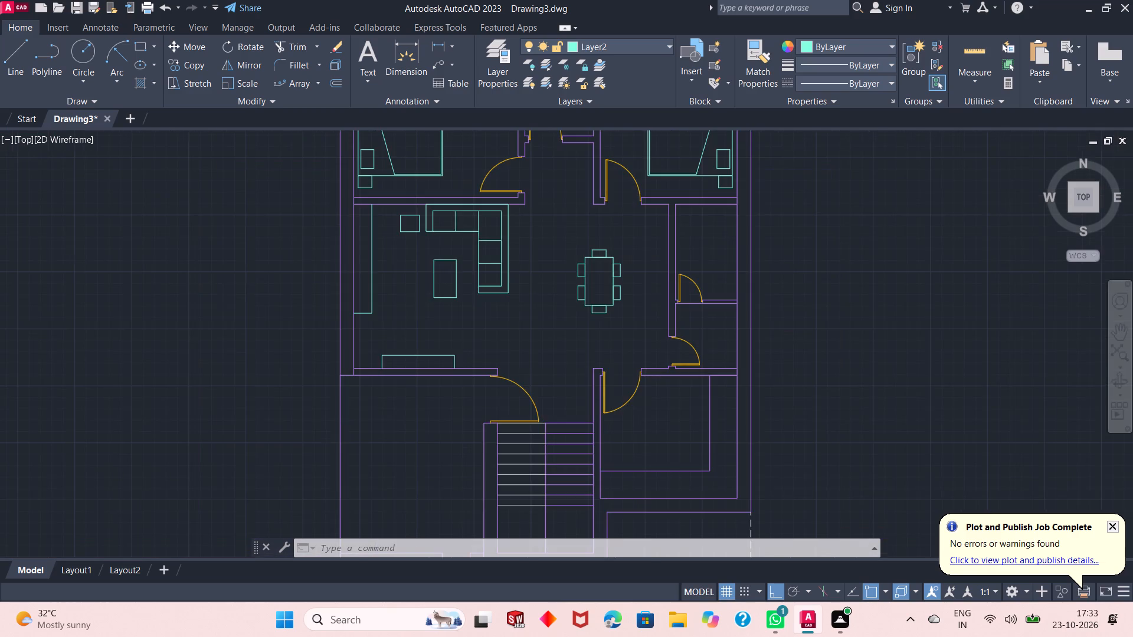
scroll(608, 256, "up", 1)
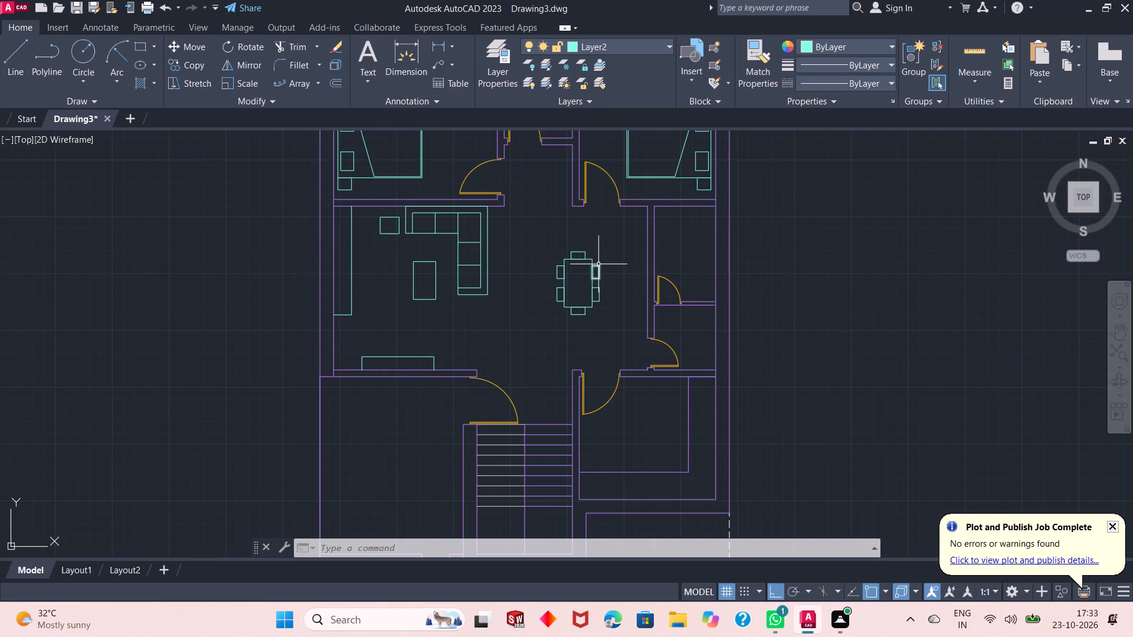
scroll(595, 265, "up", 2)
scroll(579, 291, "down", 4)
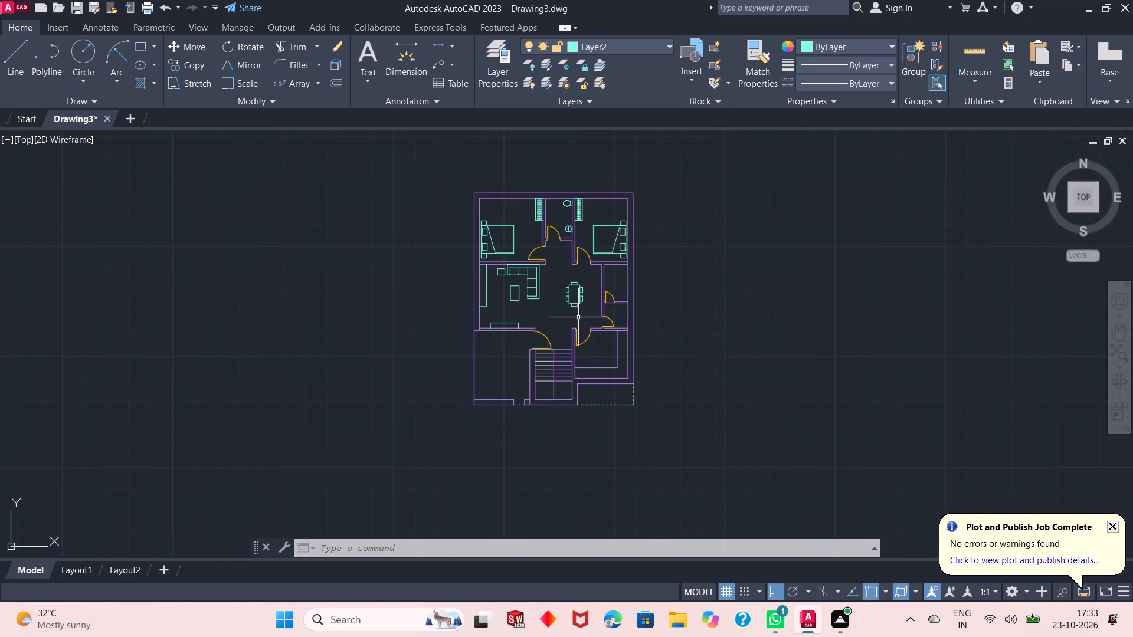
scroll(566, 356, "up", 3)
scroll(536, 383, "down", 1)
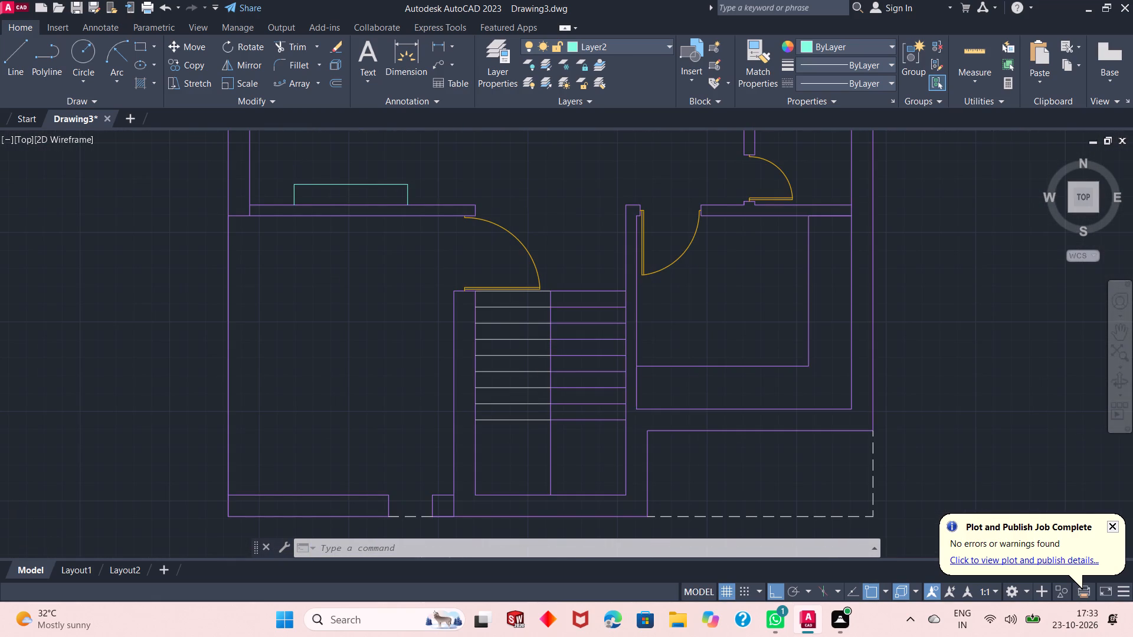
scroll(474, 378, "up", 1)
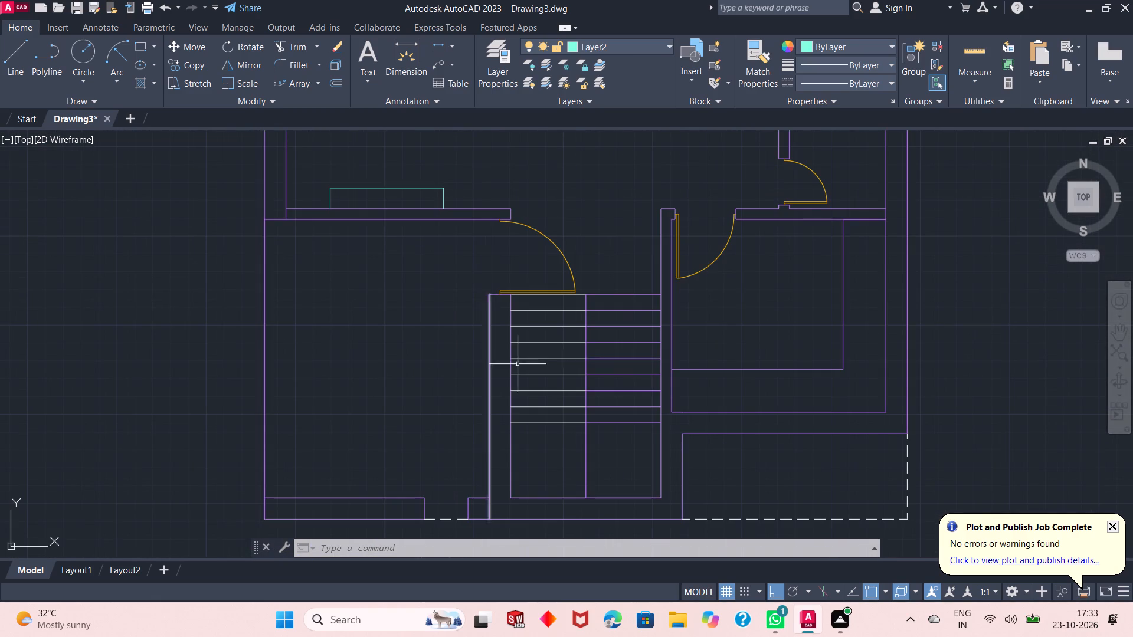
scroll(575, 353, "down", 1)
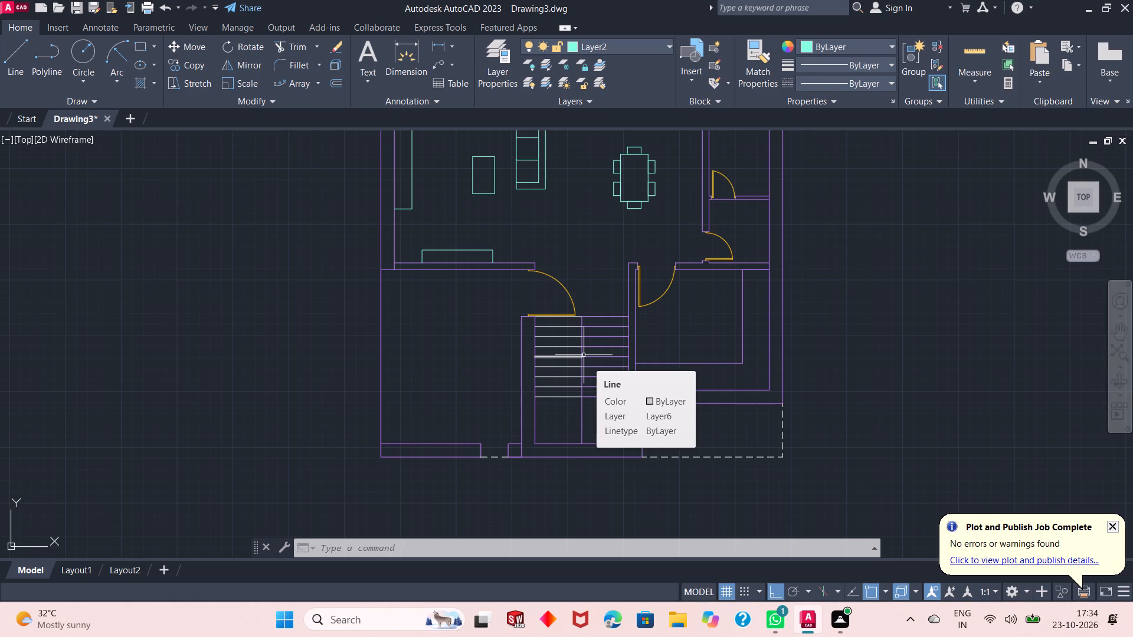
scroll(615, 419, "down", 2)
scroll(626, 273, "up", 1)
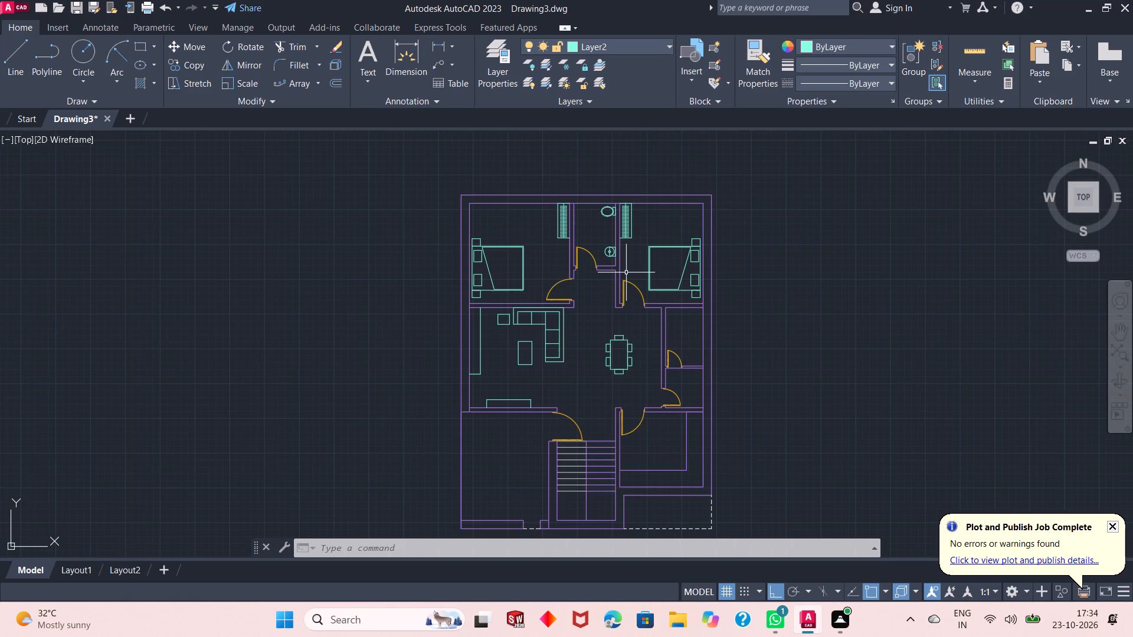
scroll(624, 293, "up", 1)
scroll(631, 306, "down", 1)
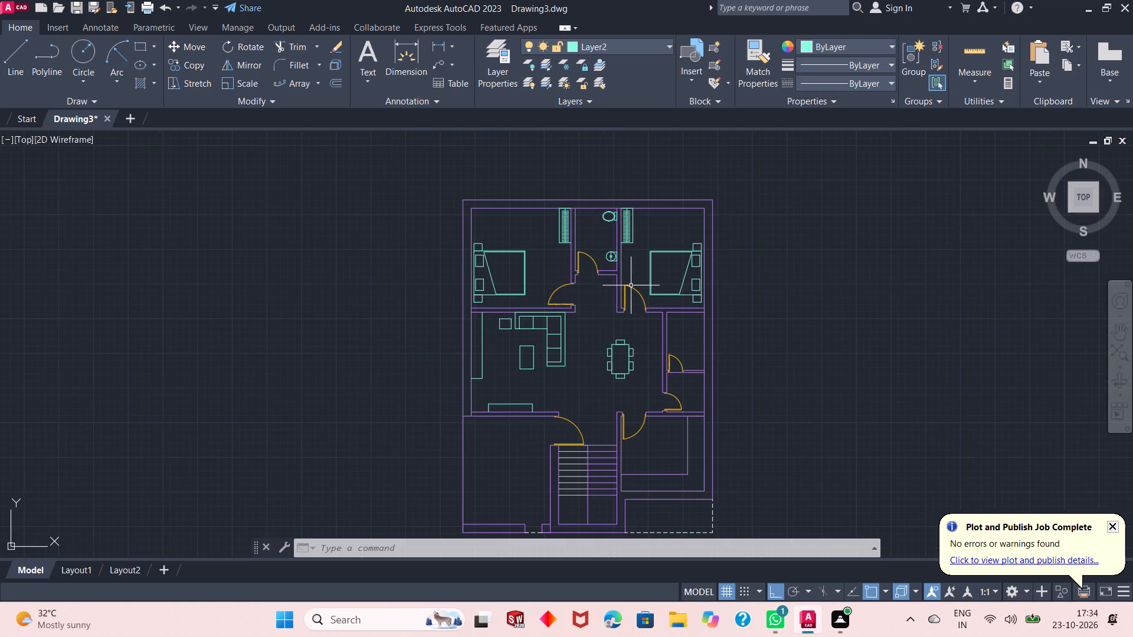
Copy the north bathroom's toilet, with Ortho off, to the small east bathroom, tank against the east wall near the south wall.
scroll(616, 203, "up", 6)
left_click_drag(587, 235, 546, 235)
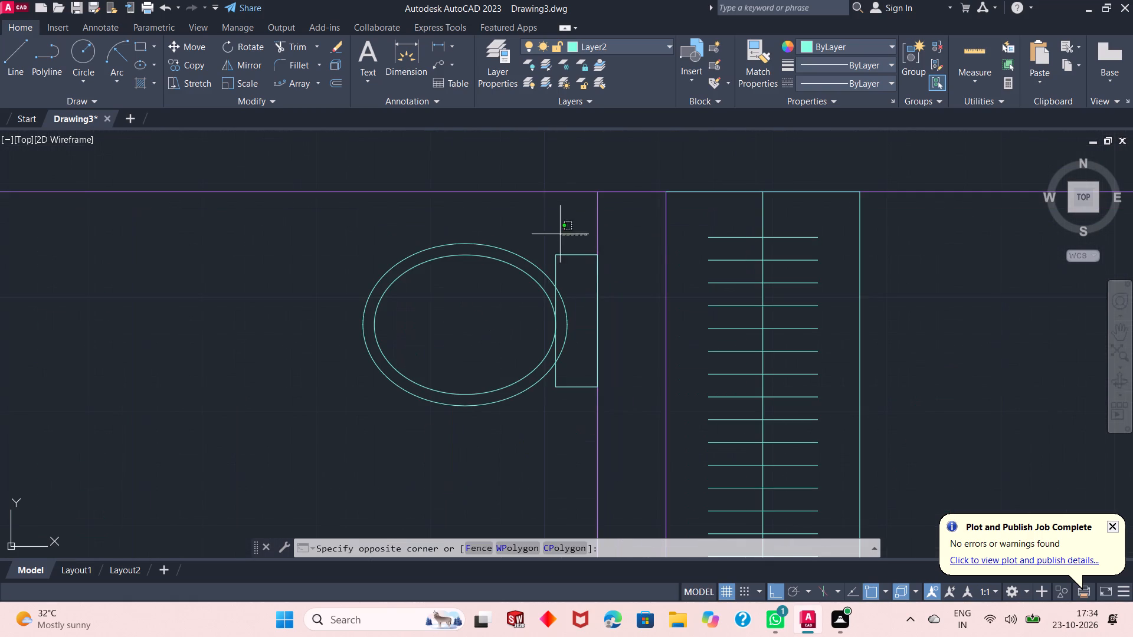
left_click(292, 417)
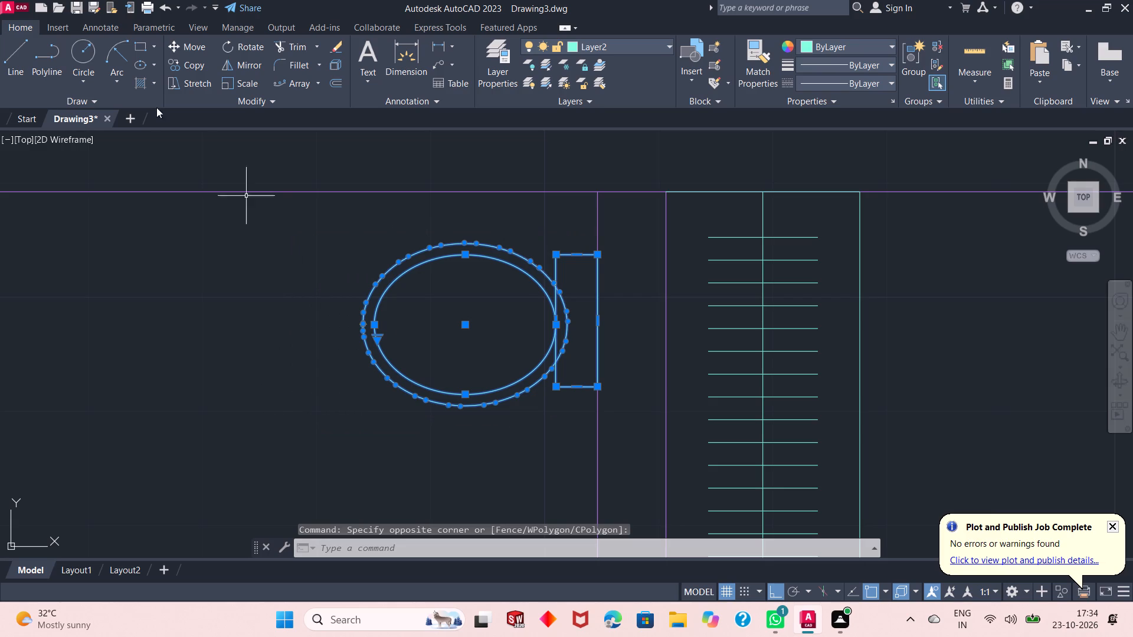
left_click(192, 68)
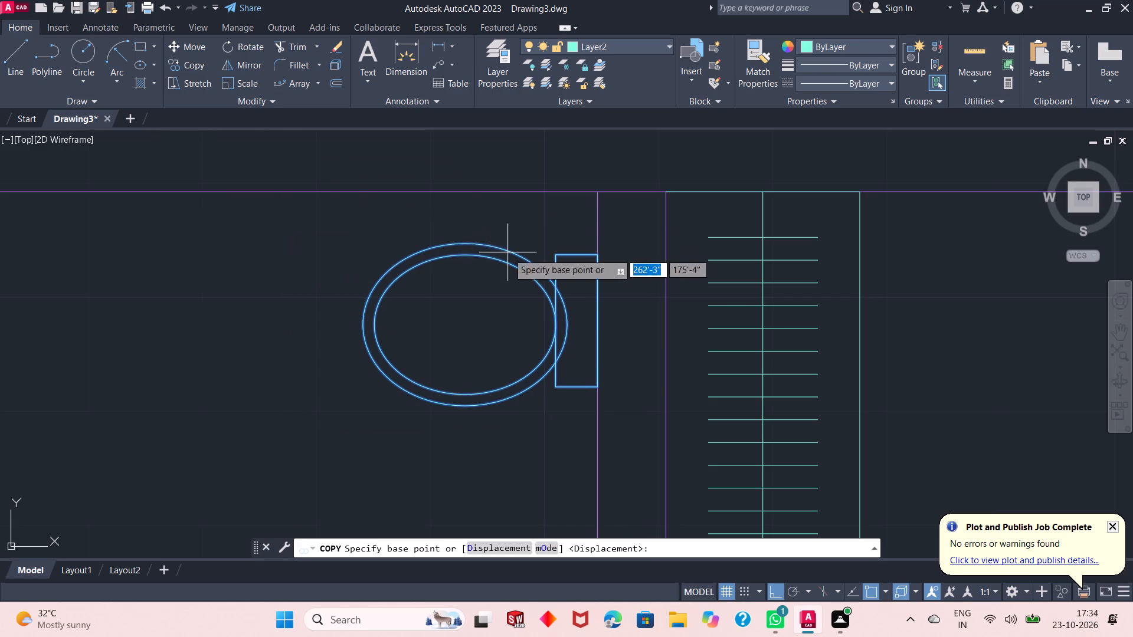
left_click(597, 386)
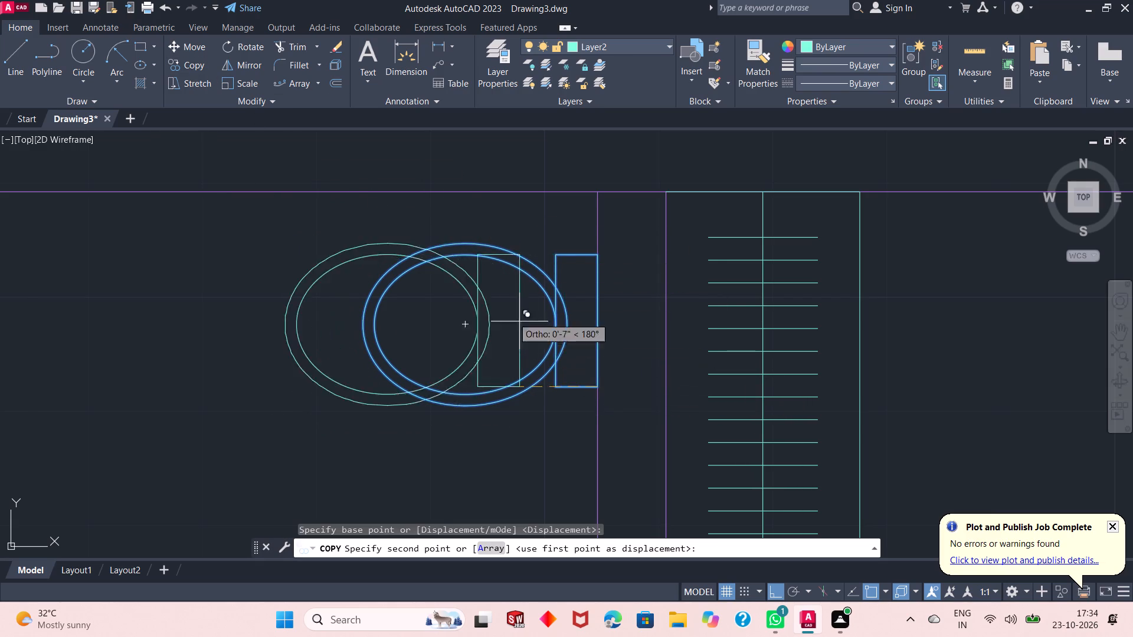
scroll(494, 304, "down", 5)
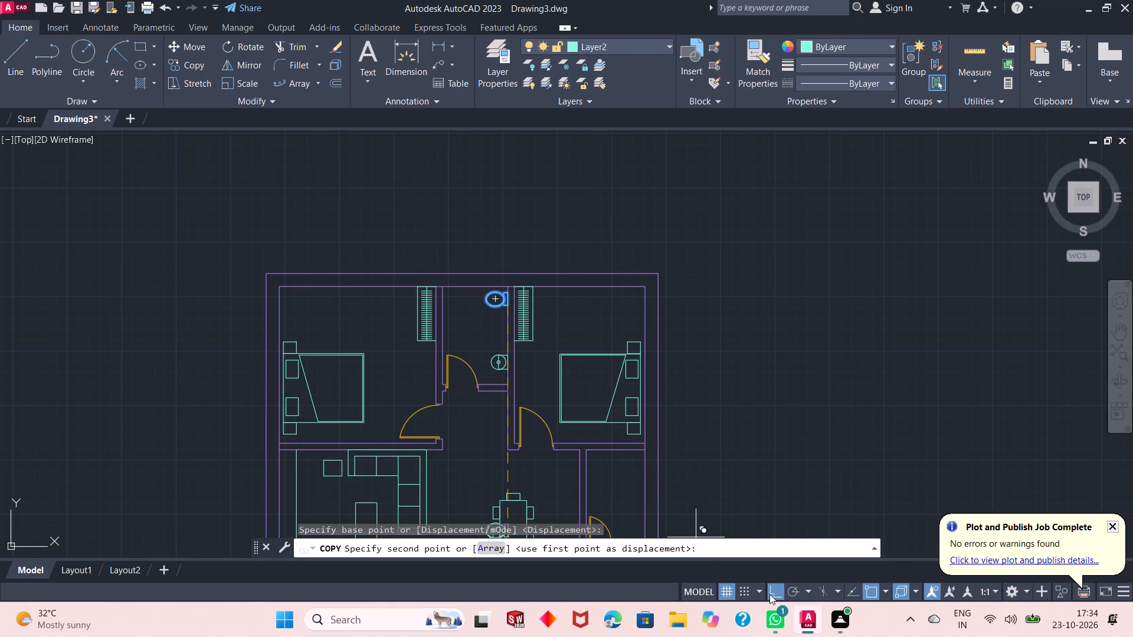
left_click(771, 594)
scroll(530, 275, "down", 2)
scroll(555, 374, "up", 2)
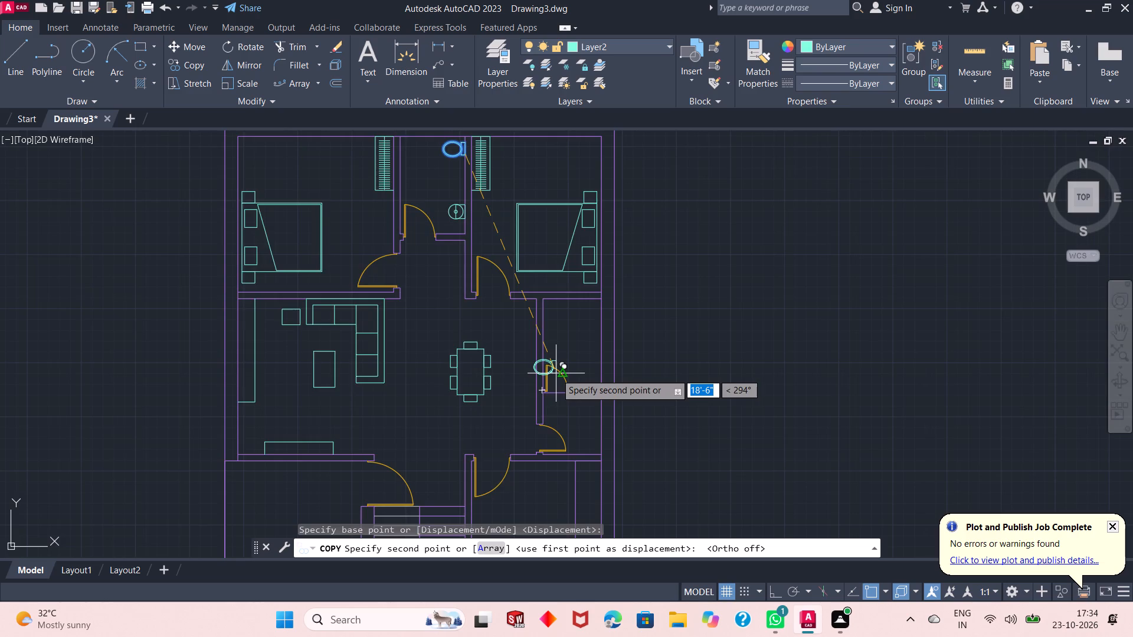
scroll(578, 379, "up", 2)
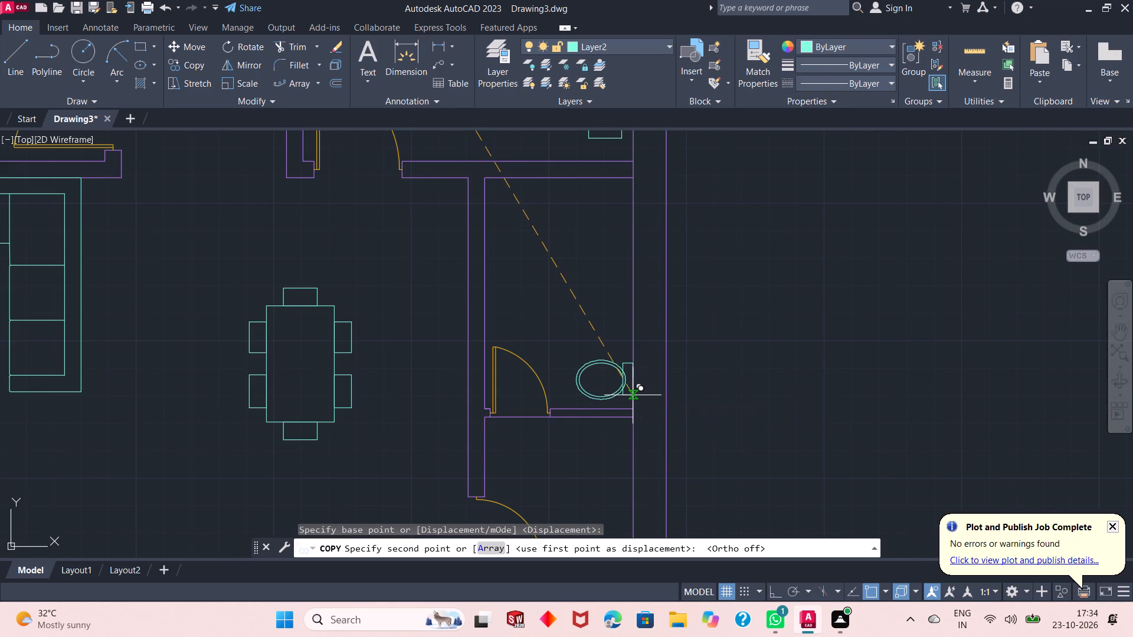
left_click(633, 395)
right_click(701, 360)
left_click(719, 369)
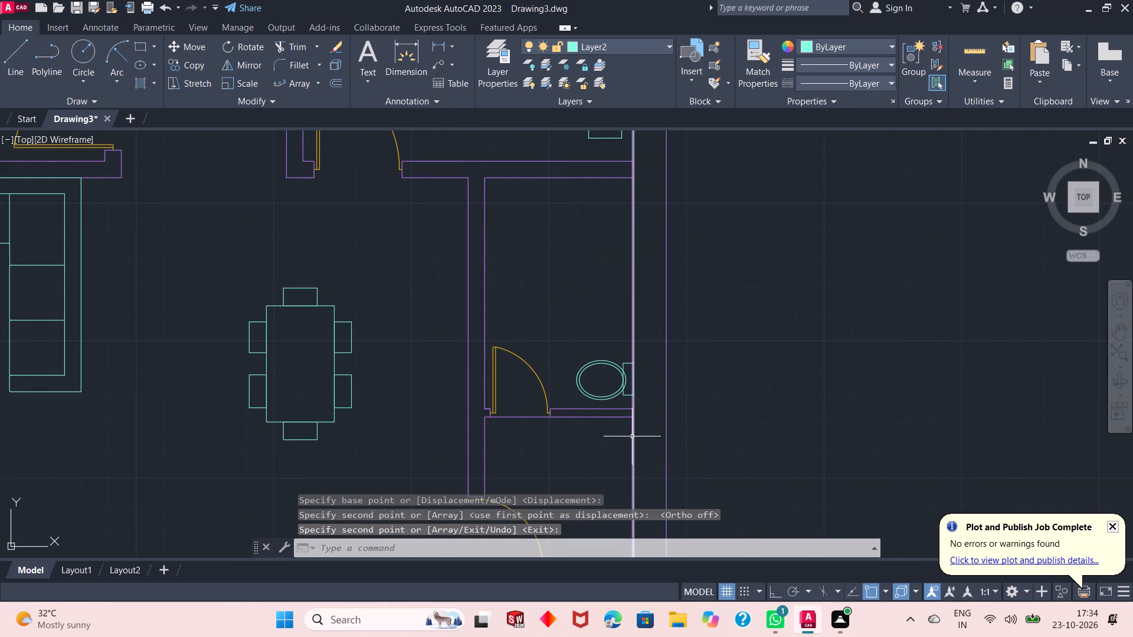
Copy the north bathroom's washbasin to the empty space east of the house, using its southeast corner as base point.
scroll(632, 436, "down", 3)
scroll(552, 295, "up", 4)
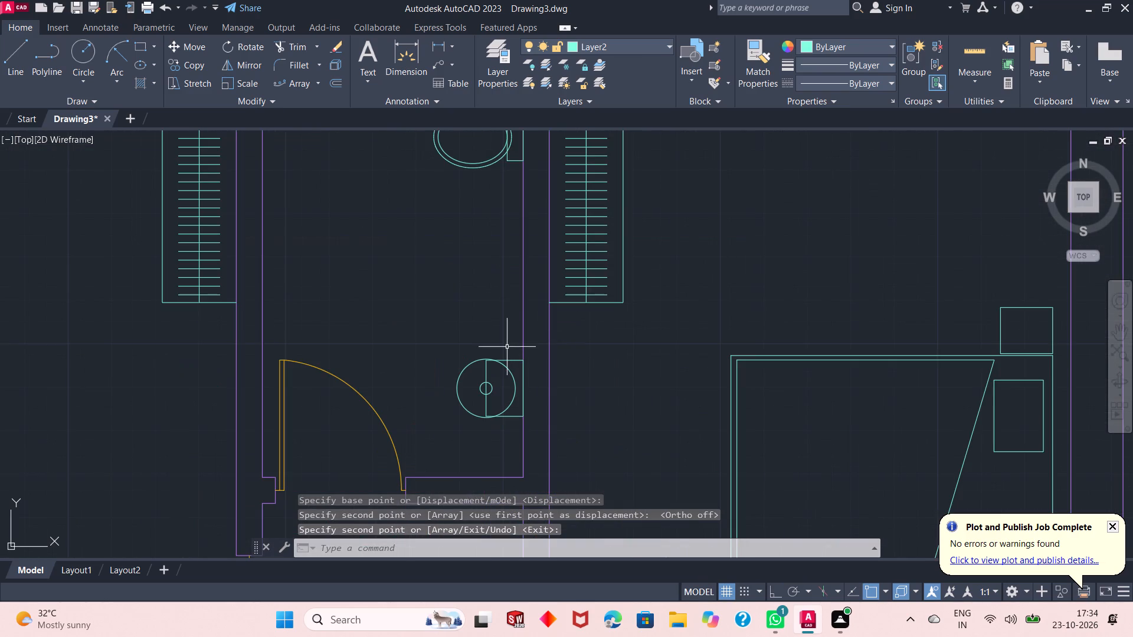
left_click(510, 346)
left_click(432, 428)
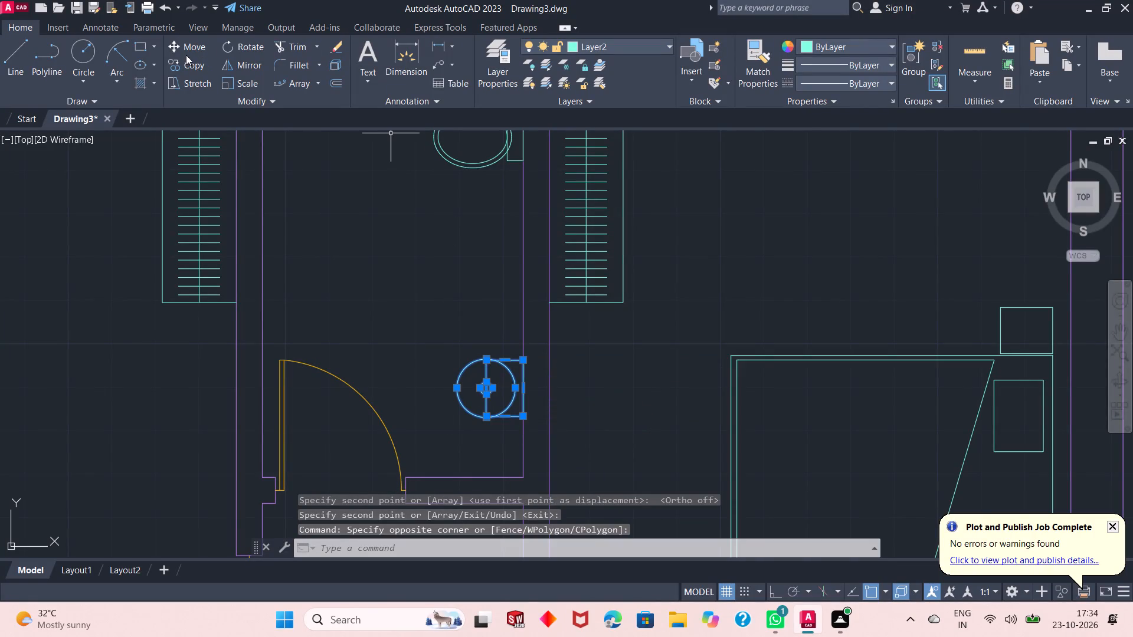
left_click(181, 61)
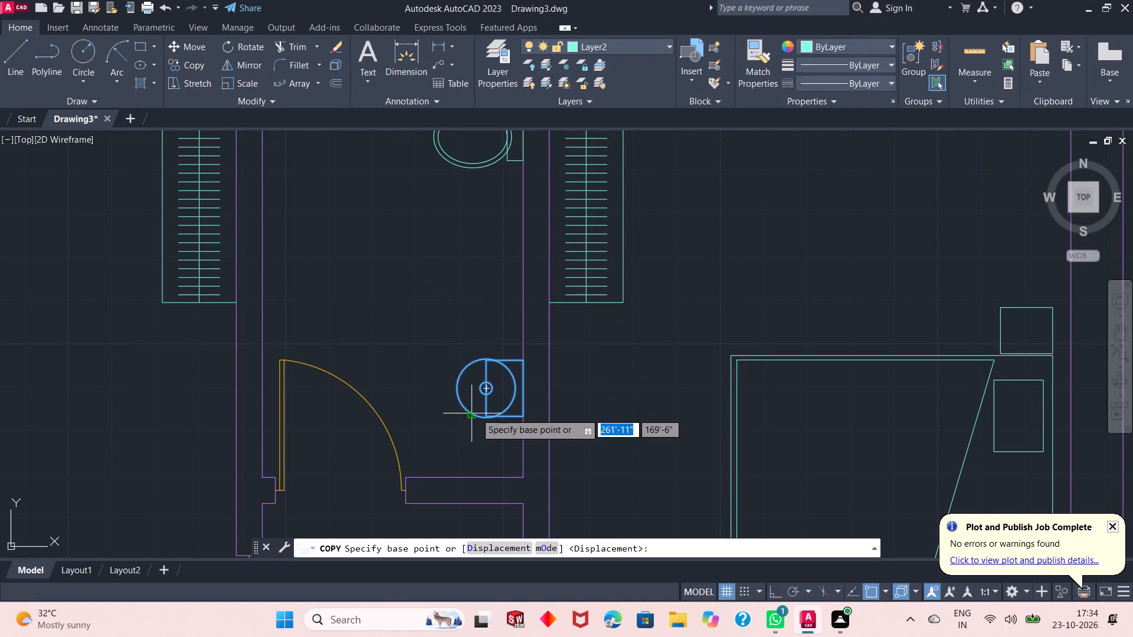
left_click(523, 414)
scroll(488, 308, "down", 2)
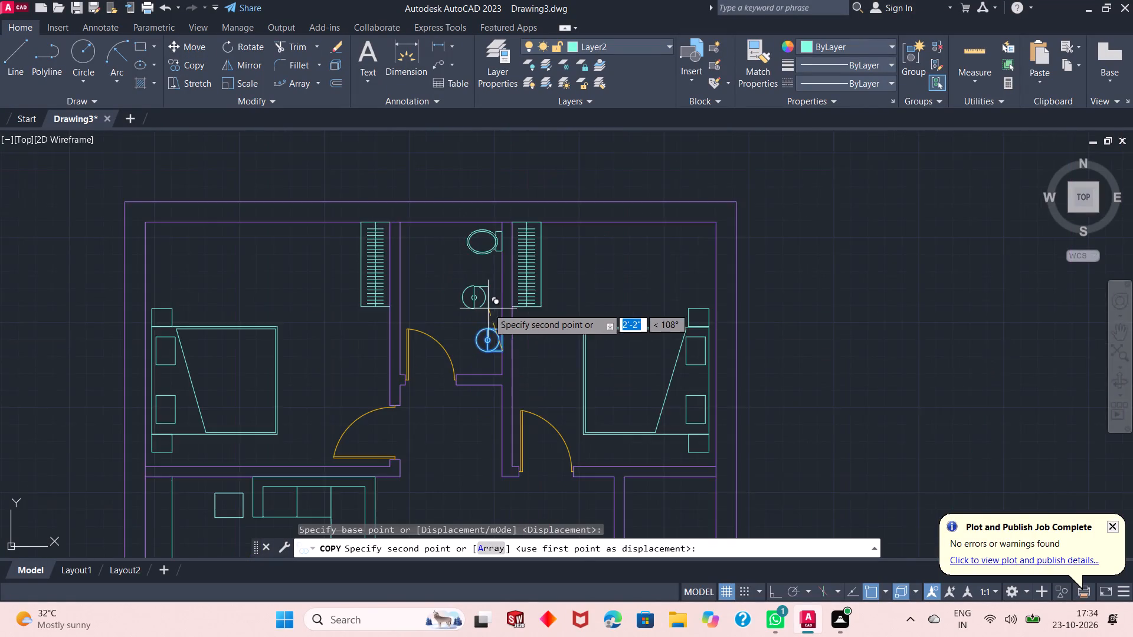
scroll(483, 289, "down", 3)
scroll(531, 388, "up", 3)
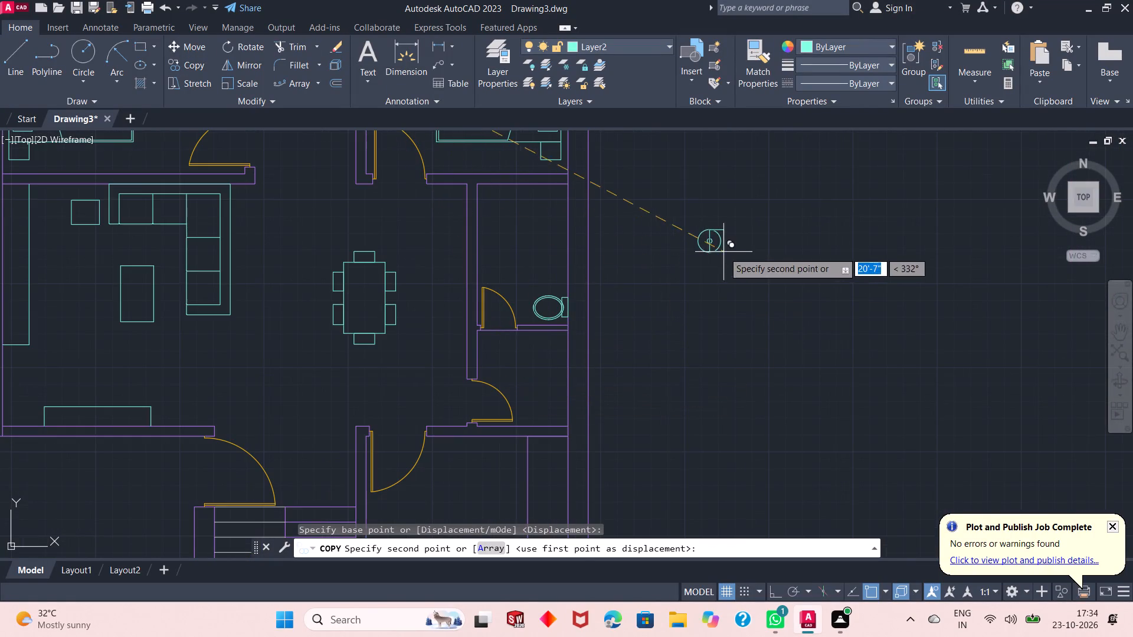
left_click(709, 251)
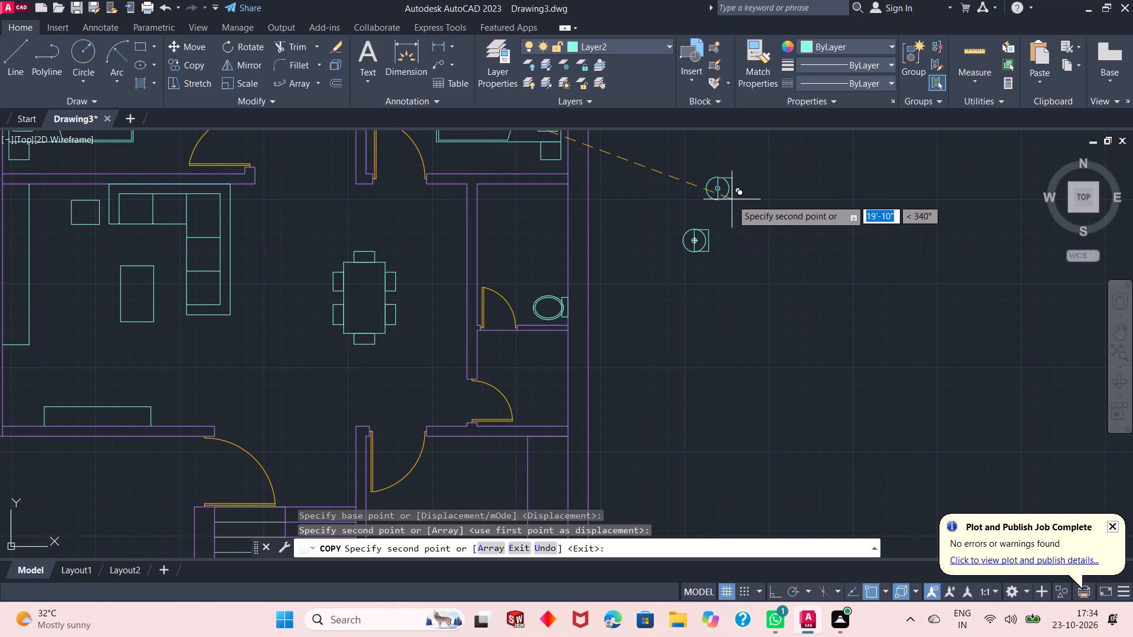
key("Escape")
Rotate the copied washbasin outside the house by 180° about its northeast corner so its flat back faces west.
left_click(728, 209)
left_click(650, 277)
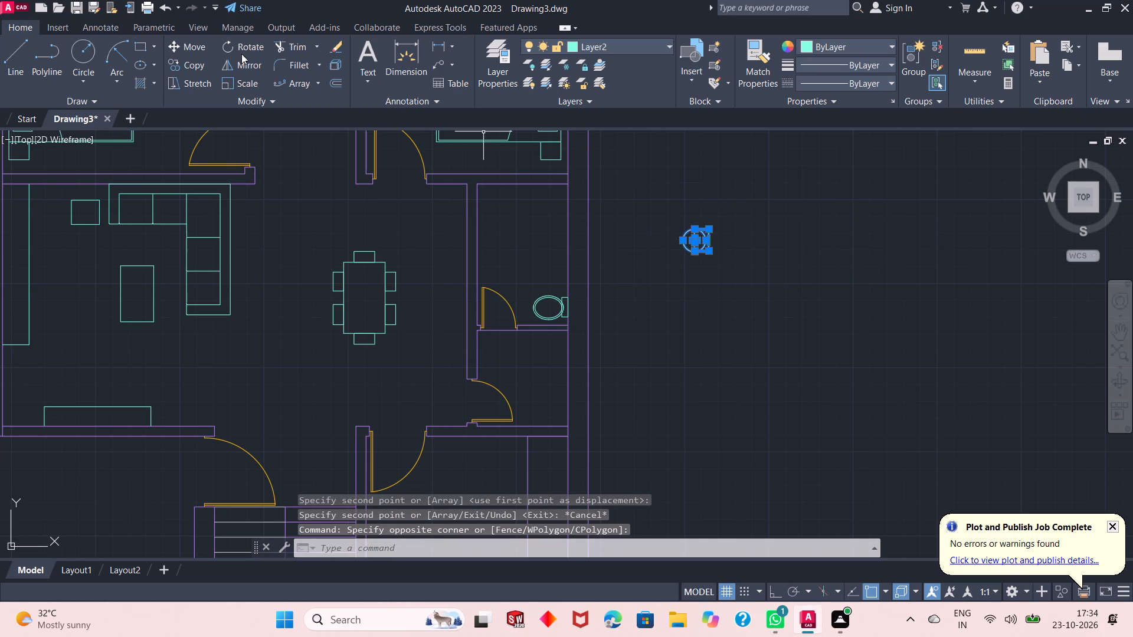
left_click(243, 49)
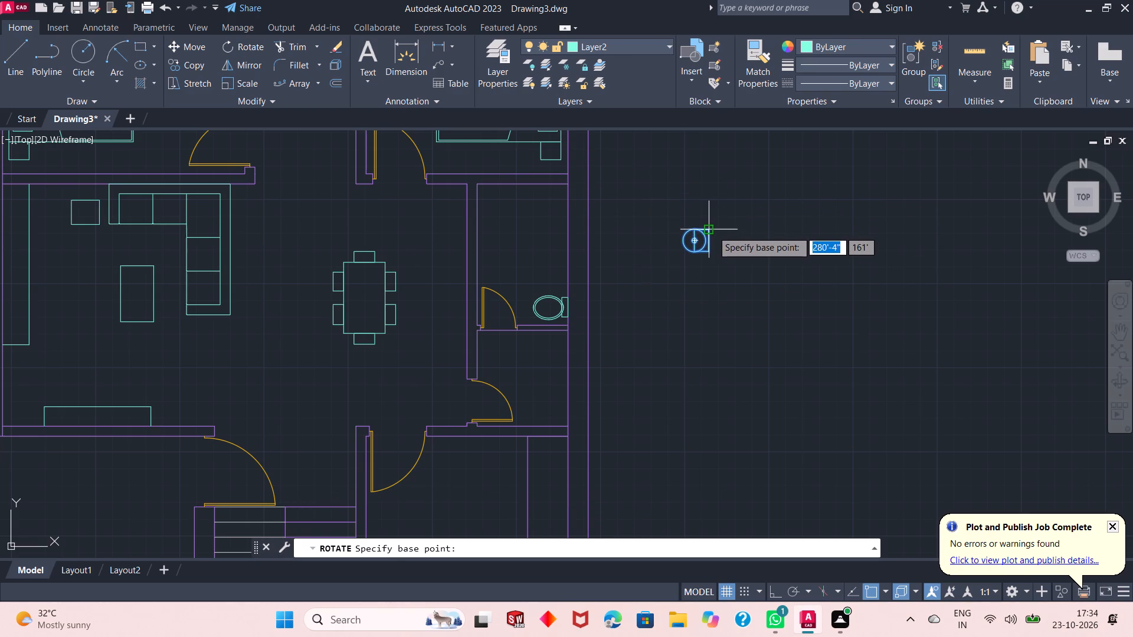
left_click(712, 231)
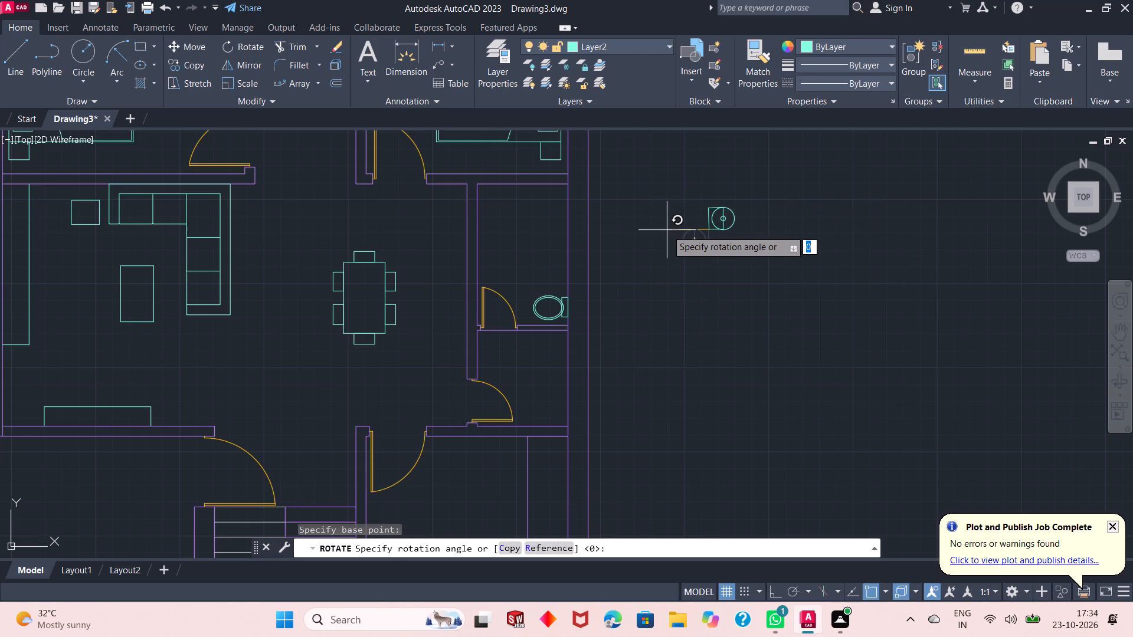
left_click(696, 233)
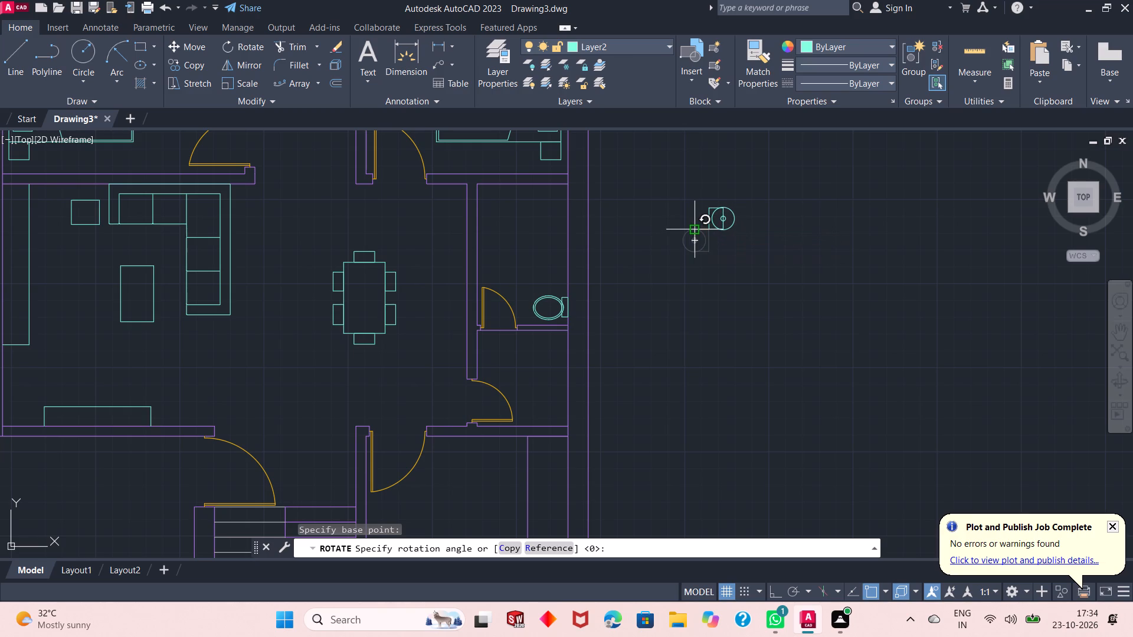
Move the rotated washbasin into the small east bathroom, its back flush against the west wall near the north wall.
left_click(741, 197)
left_click(708, 248)
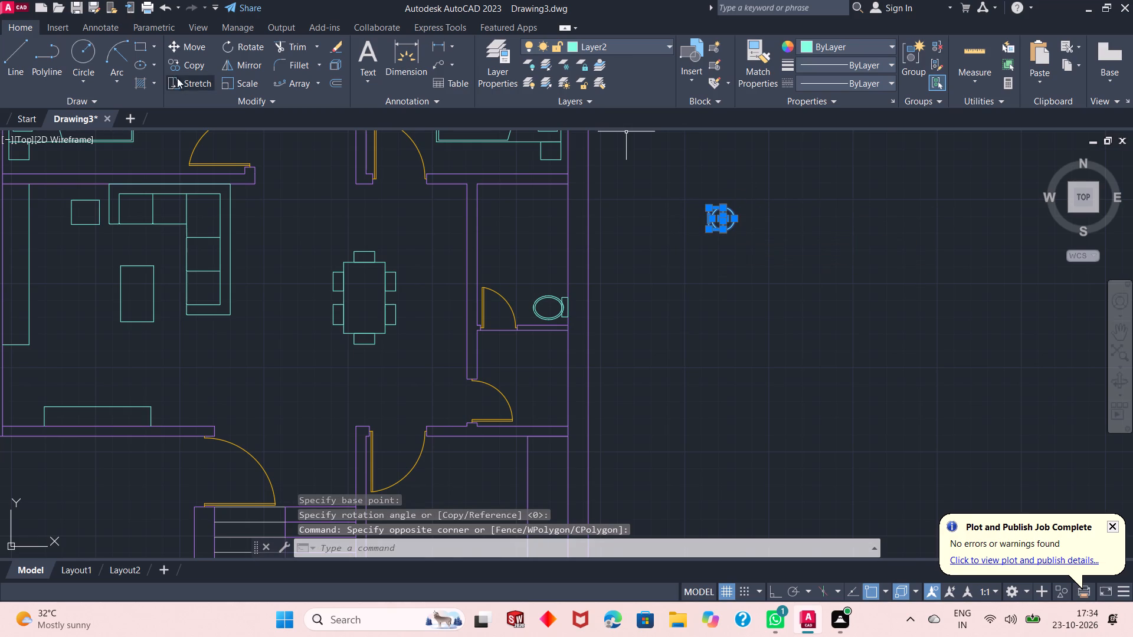
left_click(188, 51)
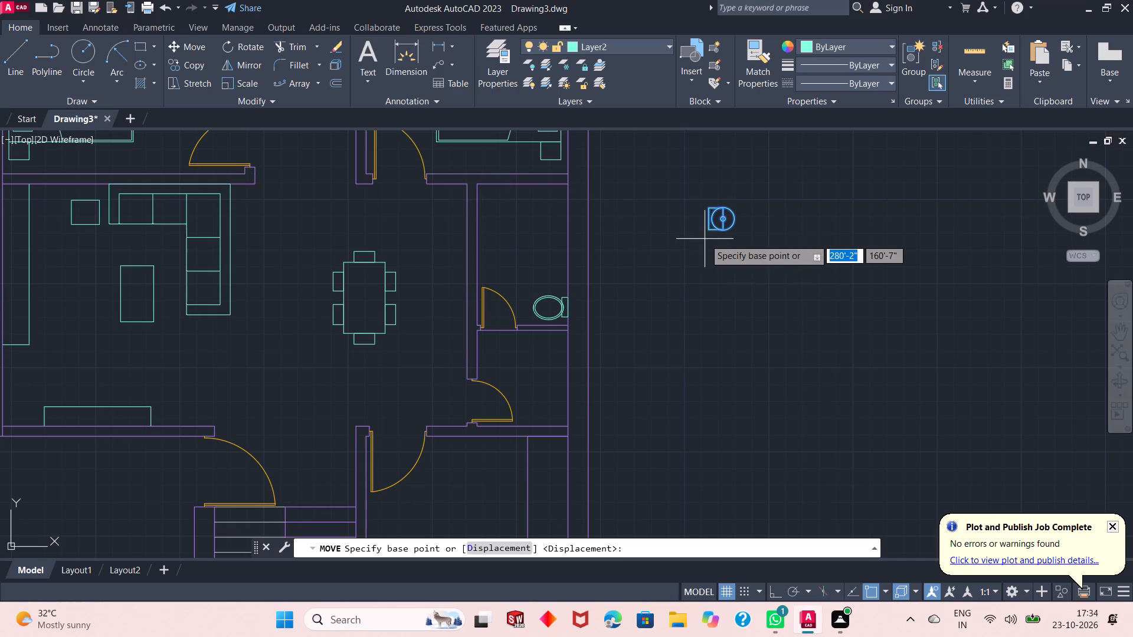
left_click(709, 233)
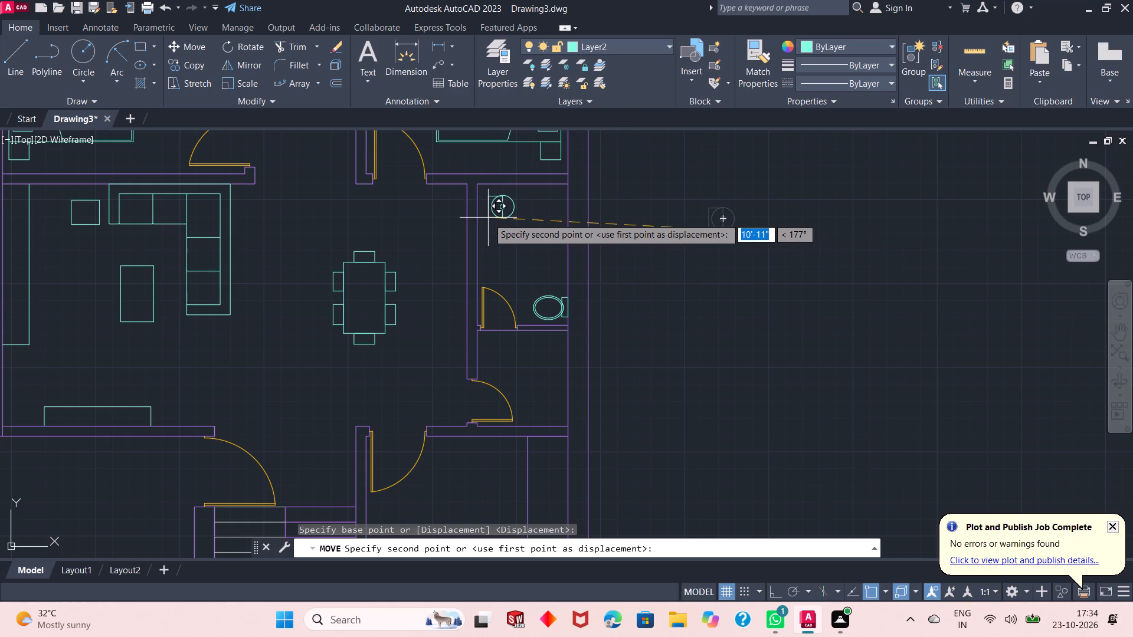
scroll(488, 218, "up", 2)
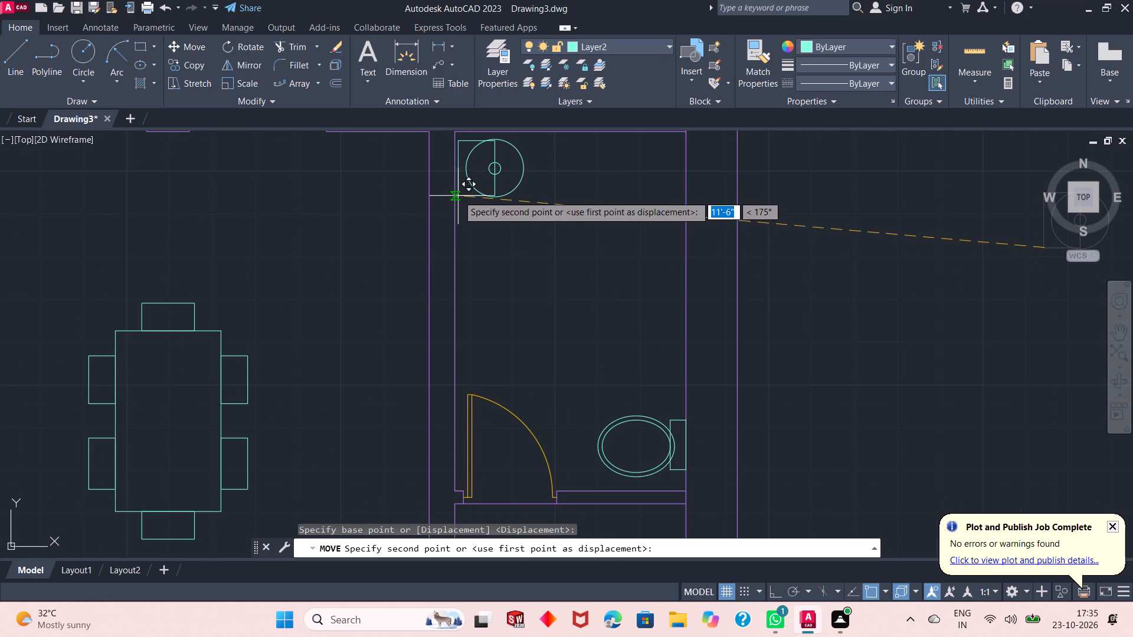
left_click(454, 195)
key("Escape")
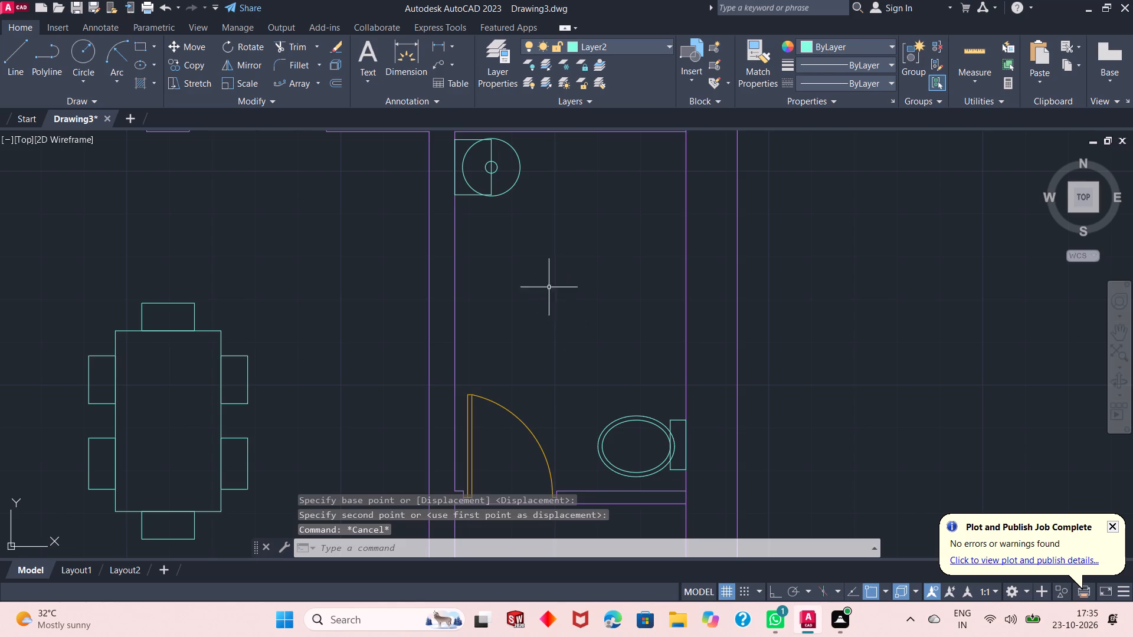
Draw a rectangle about 1'-8" by 1'-10" on the east leg of the L-shaped counter in the southeast room.
scroll(548, 287, "down", 2)
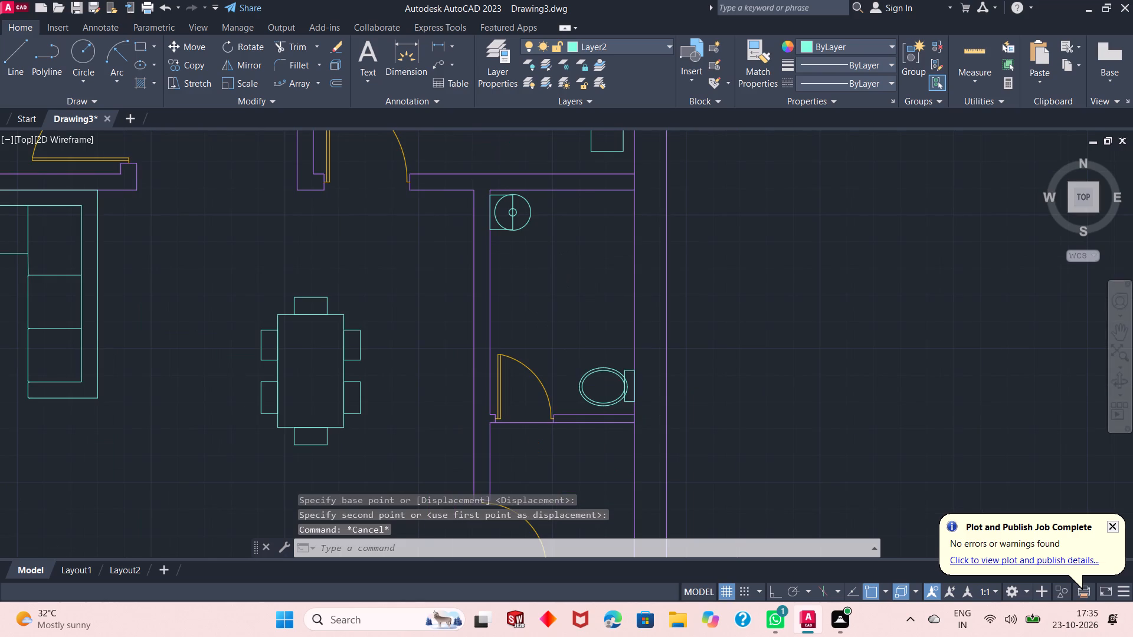
scroll(554, 250, "down", 1)
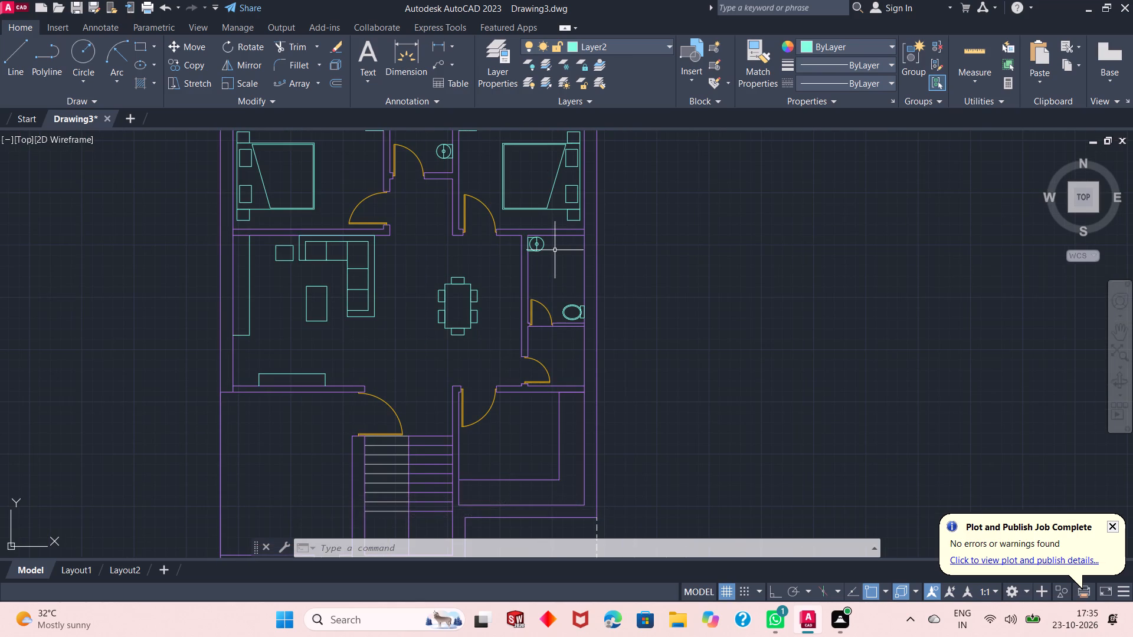
scroll(555, 249, "down", 1)
scroll(565, 410, "up", 2)
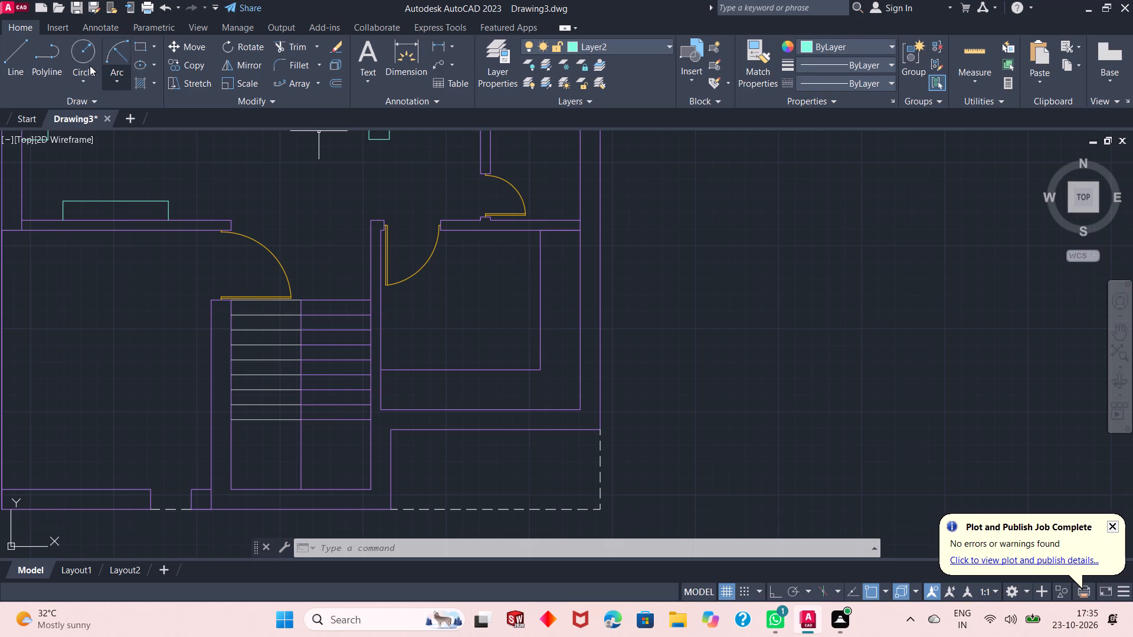
left_click(140, 50)
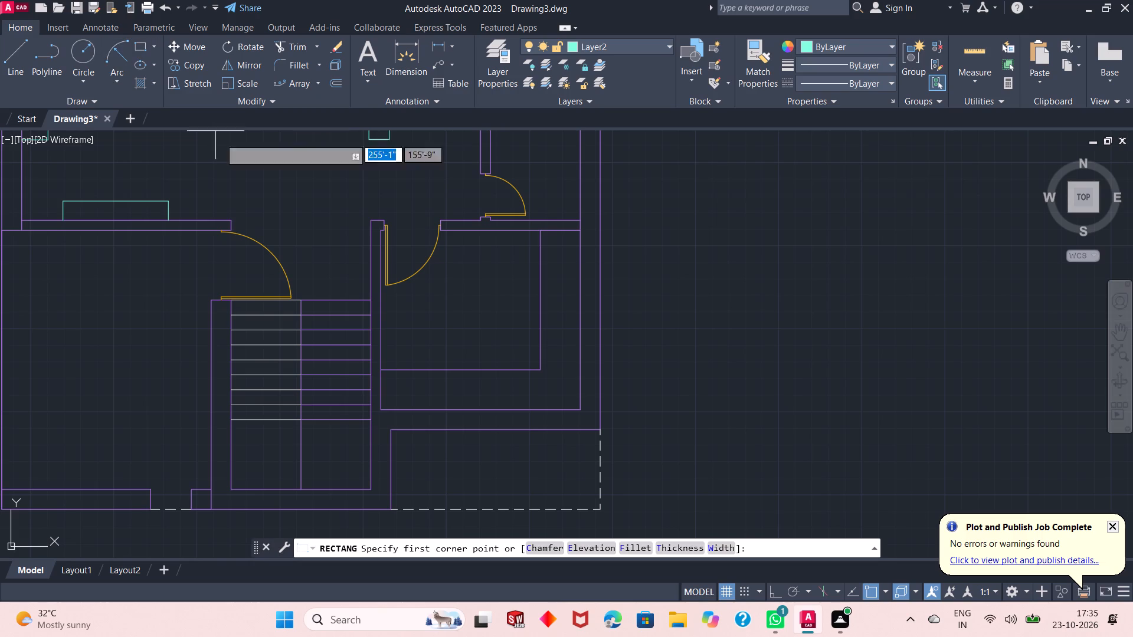
scroll(547, 296, "up", 1)
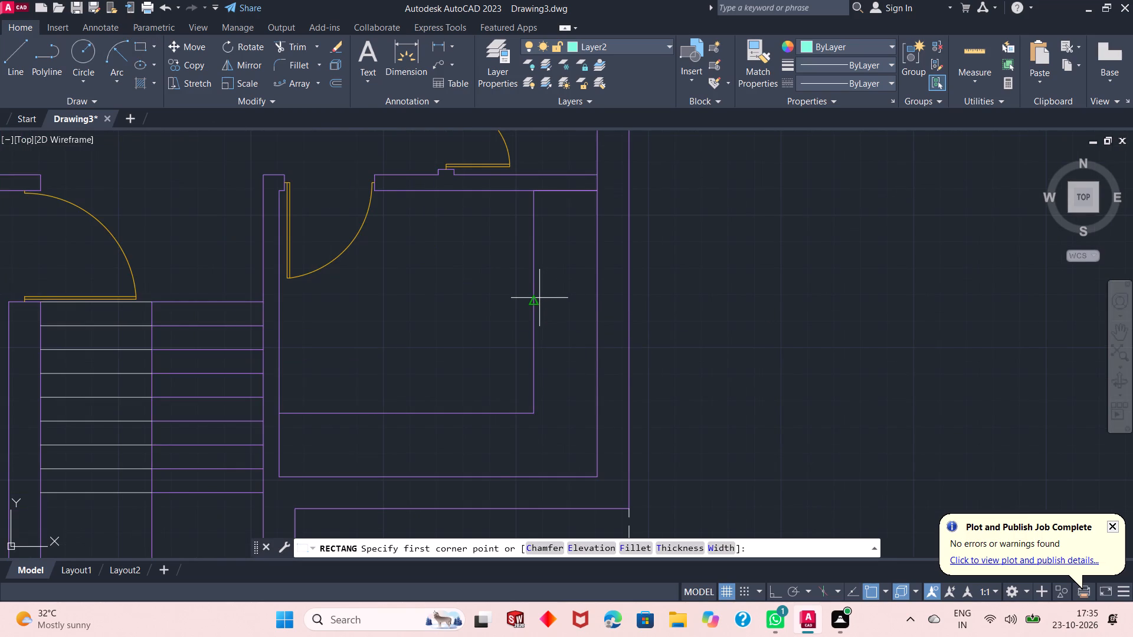
scroll(539, 298, "up", 1)
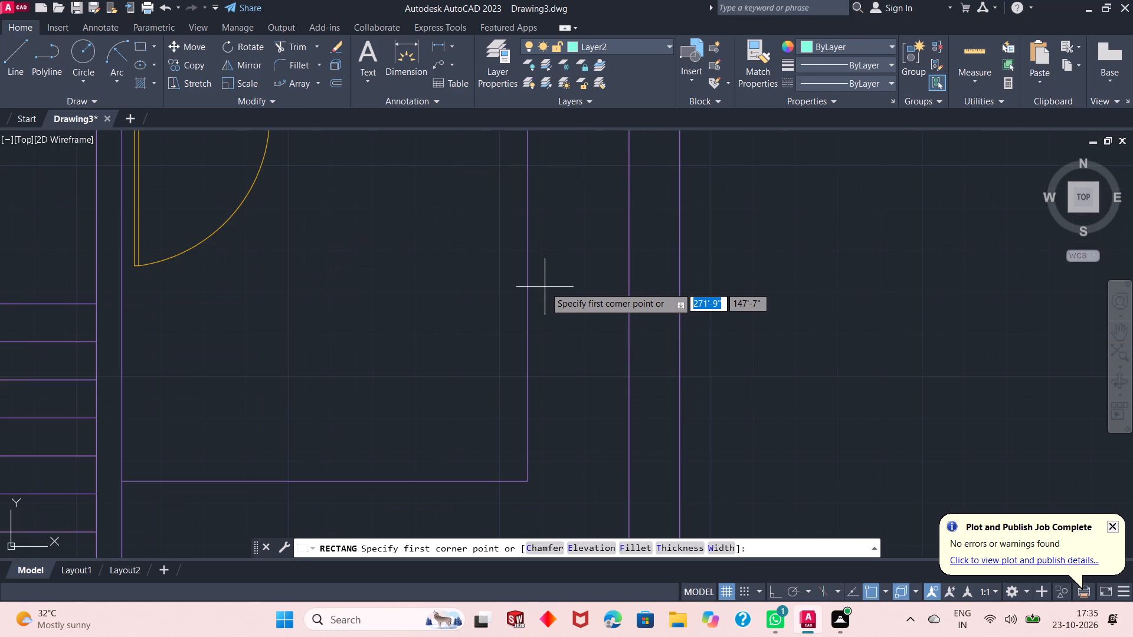
left_click_drag(536, 257, 535, 262)
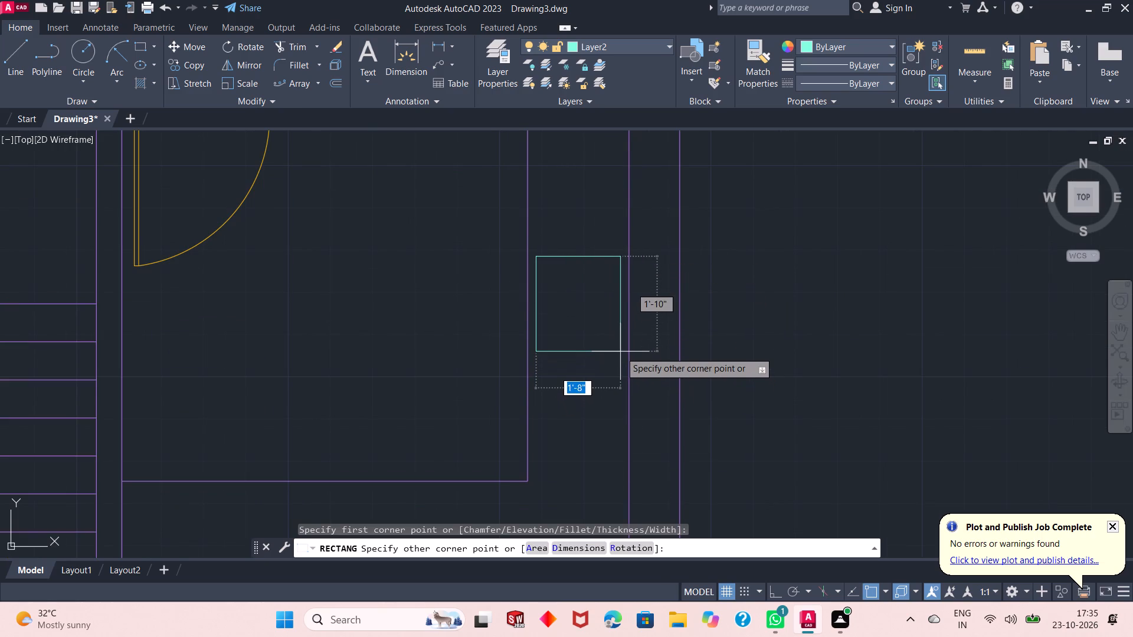
left_click(620, 352)
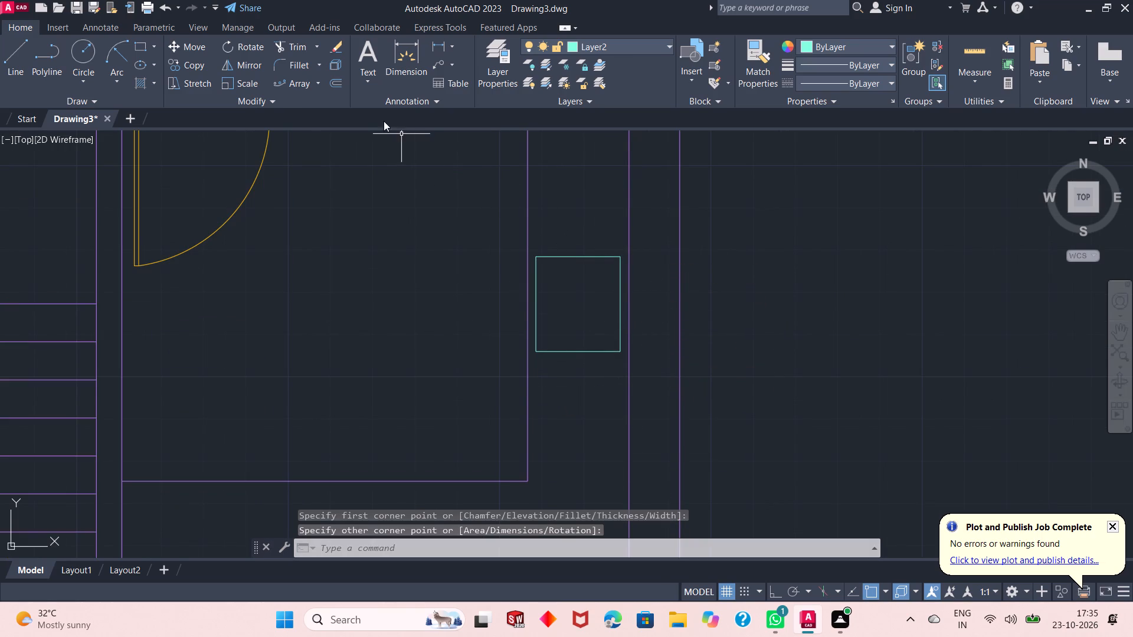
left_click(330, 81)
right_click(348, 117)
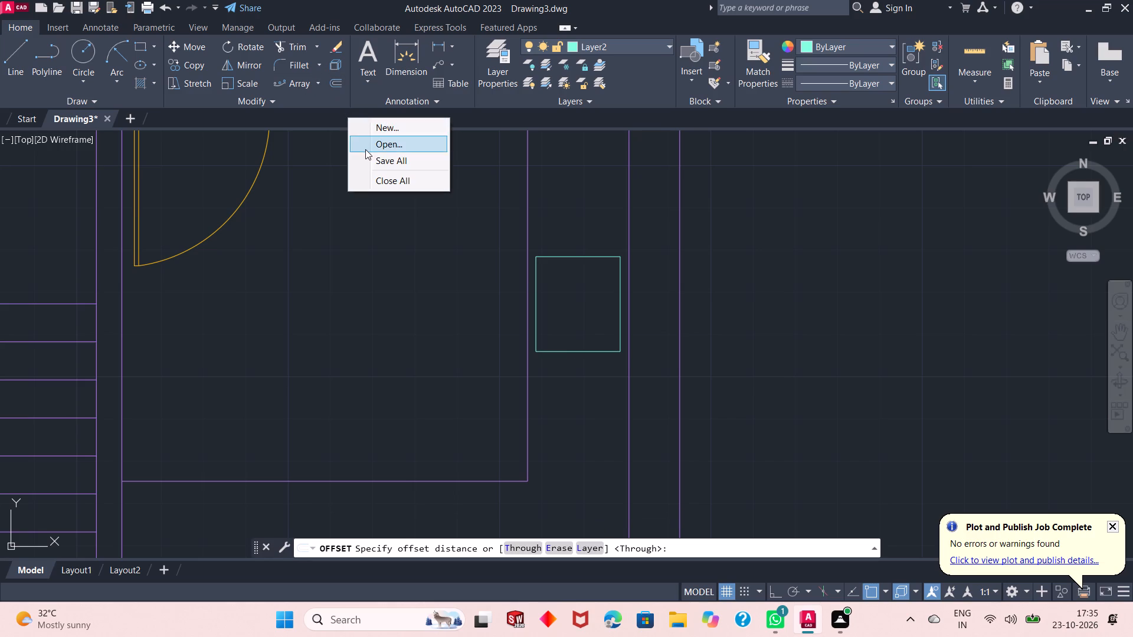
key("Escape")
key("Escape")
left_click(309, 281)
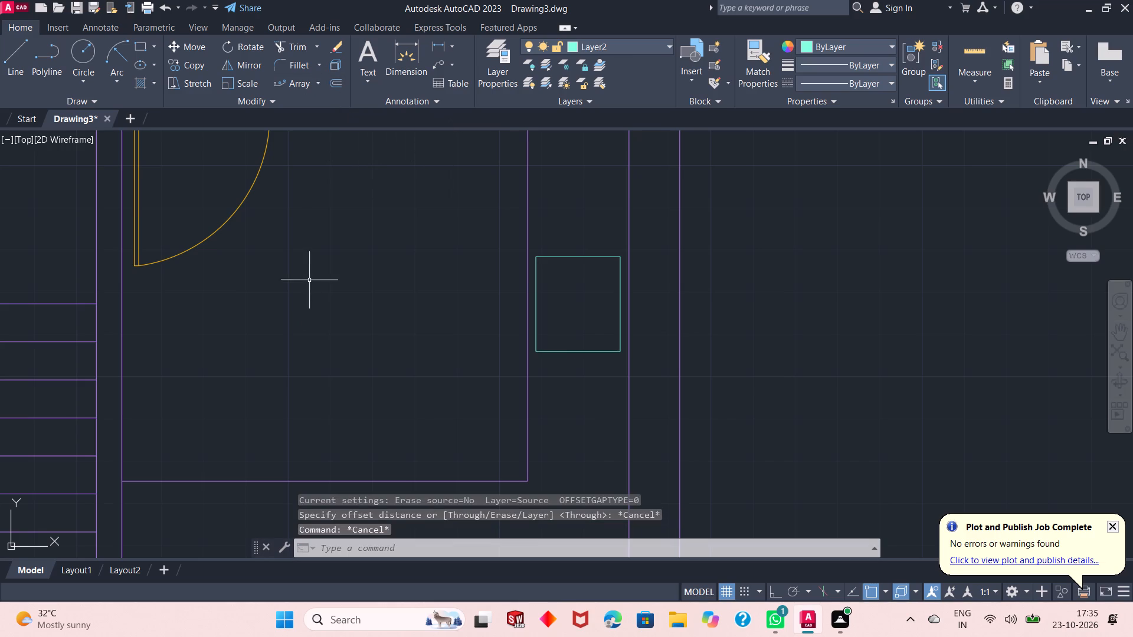
Offset the new counter rectangle inward by 1", using the Through option.
left_click(332, 86)
right_click(300, 220)
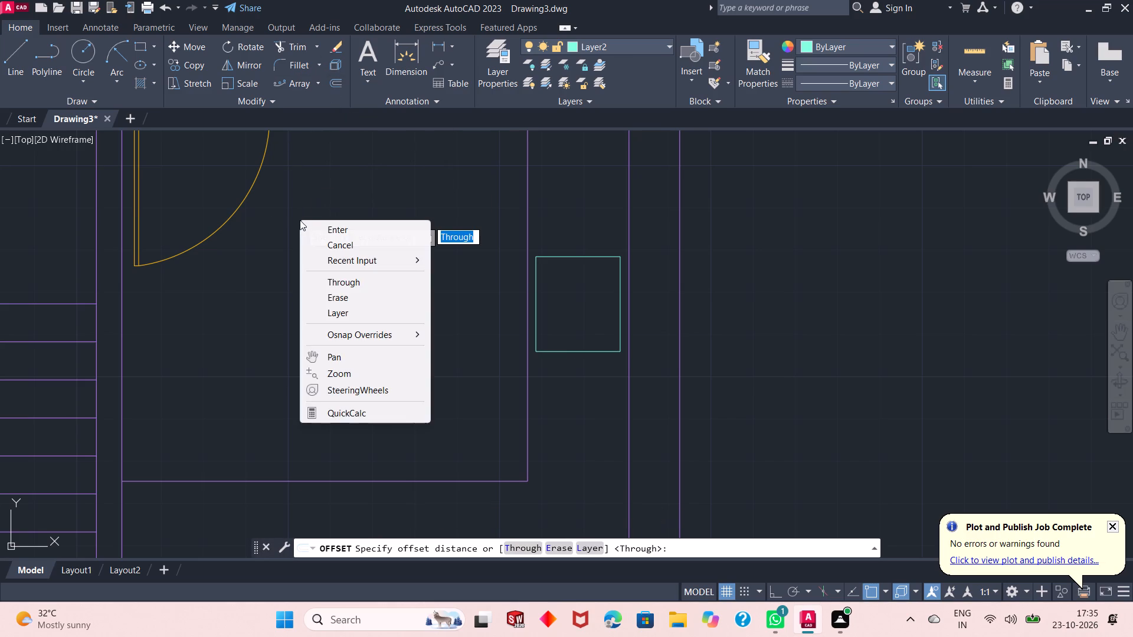
left_click(321, 225)
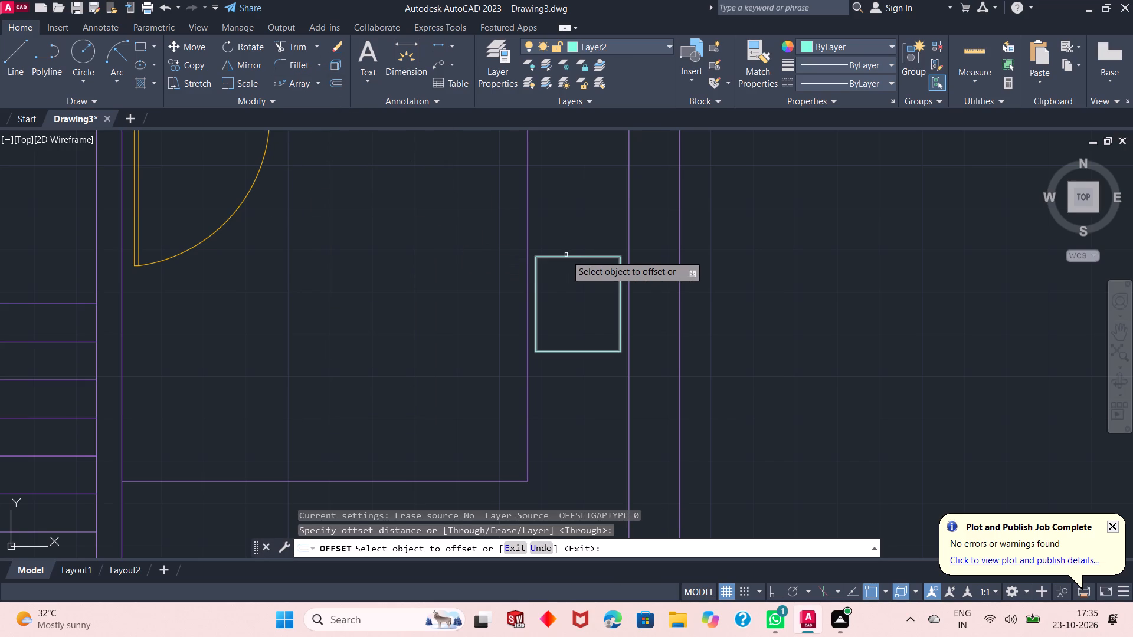
left_click(566, 255)
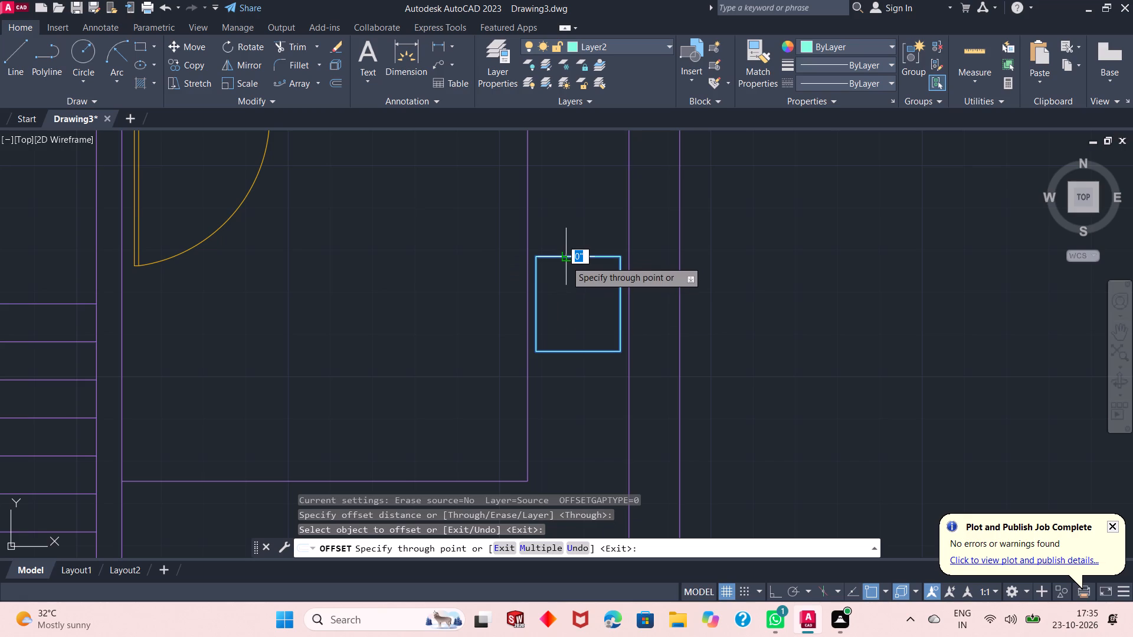
key("1")
key("shift+quotedbl")
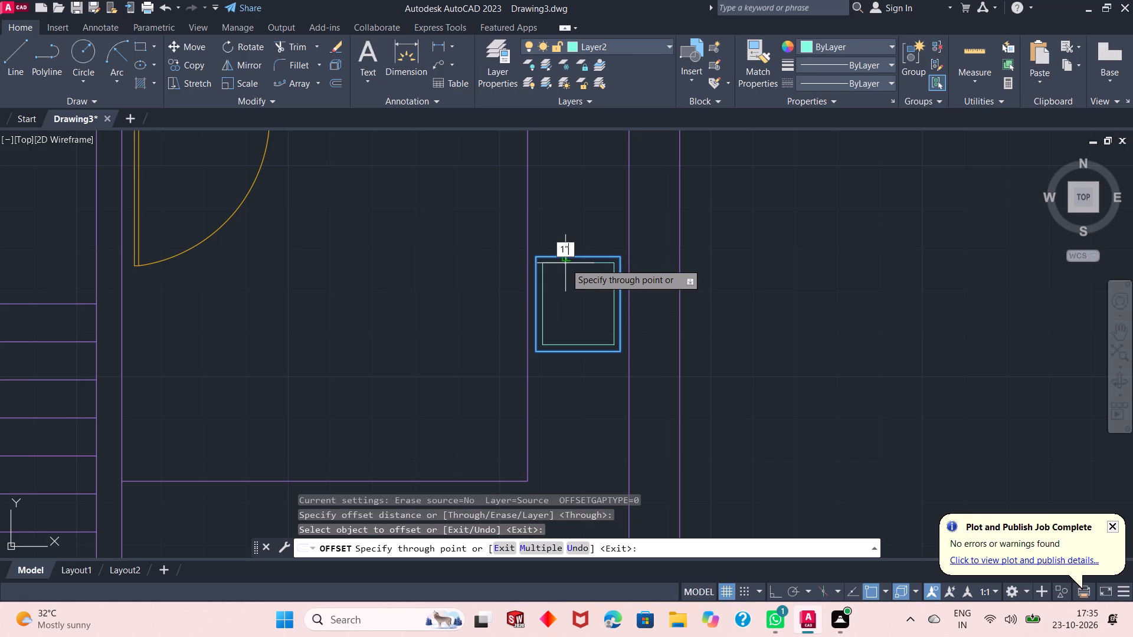
key("Return")
key("Escape")
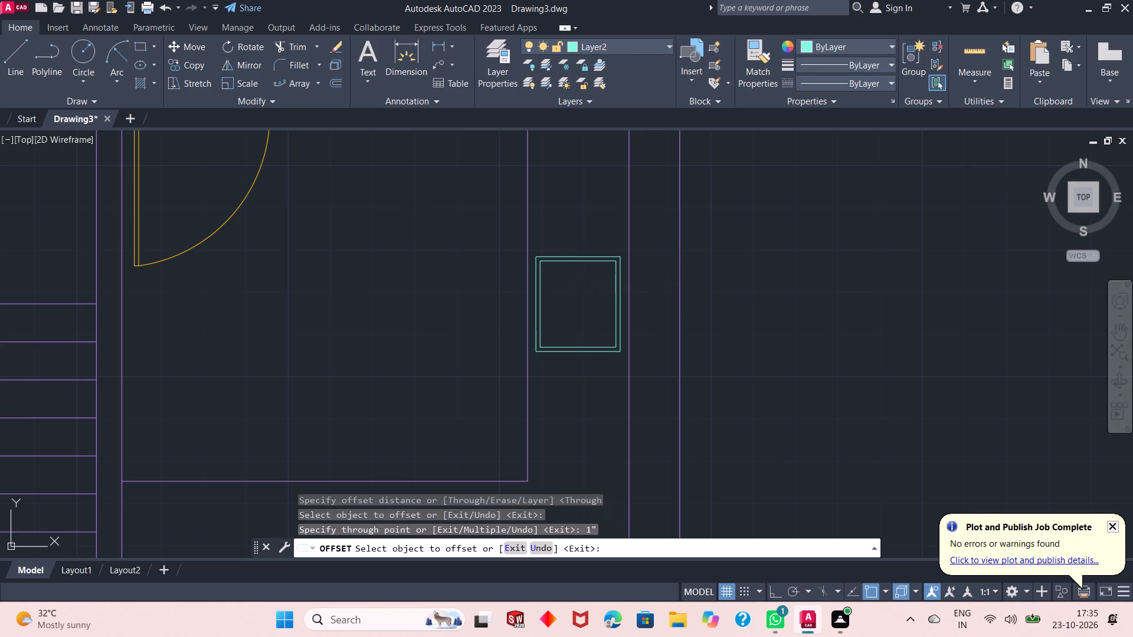
Draw a circle of about 2" radius inside the inner counter rectangle, near its northwest corner.
left_click(85, 52)
scroll(580, 281, "up", 1)
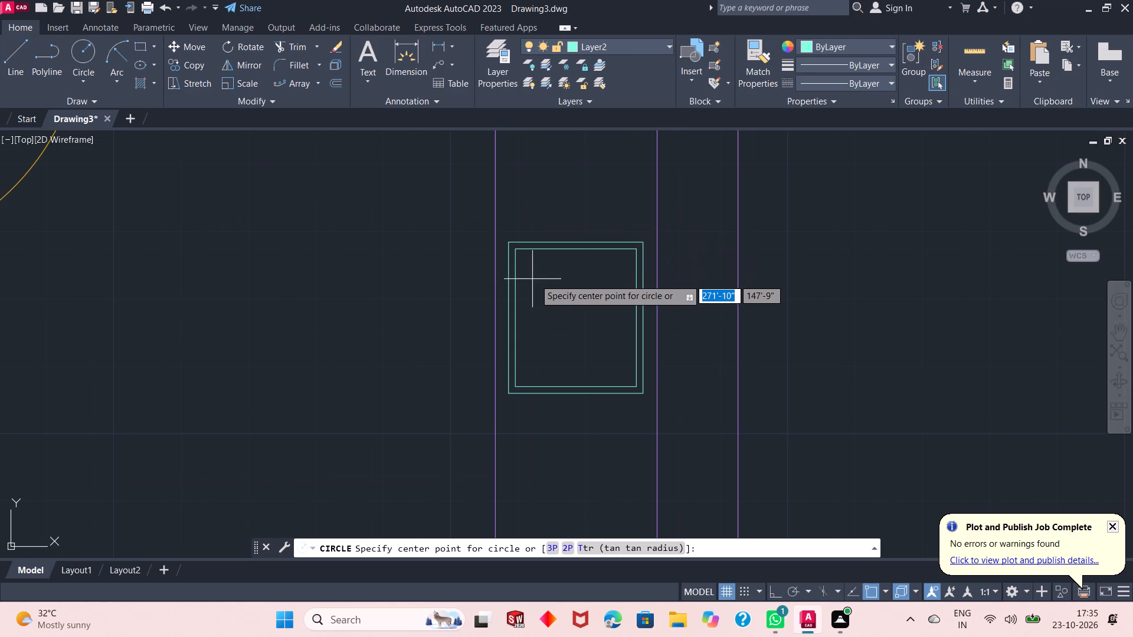
left_click(543, 277)
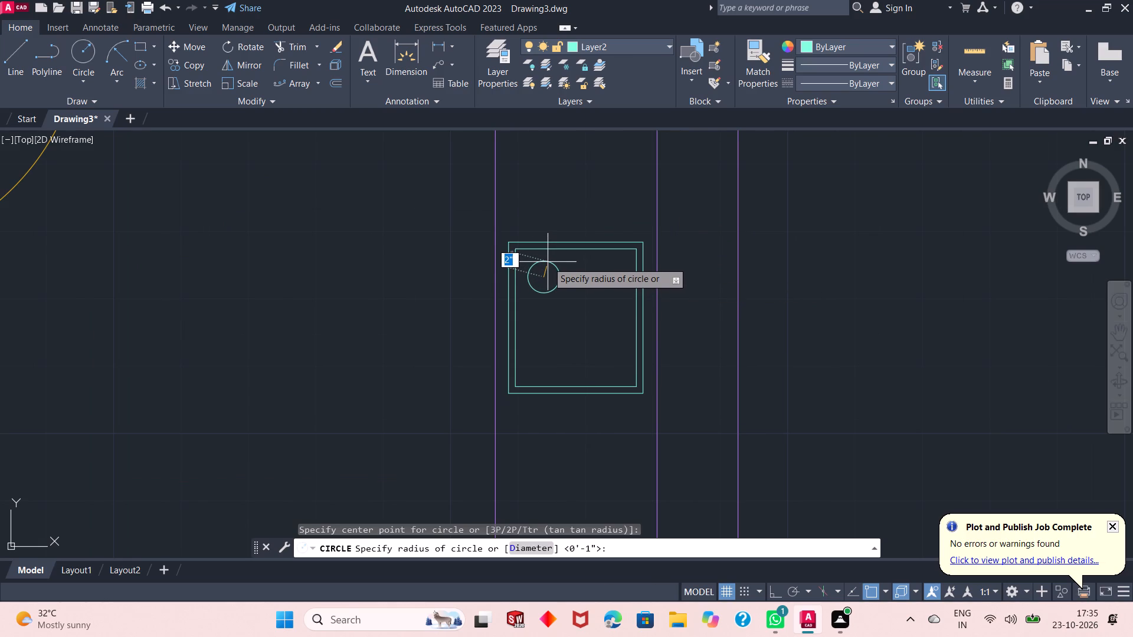
left_click(548, 262)
key("Escape")
left_click(542, 259)
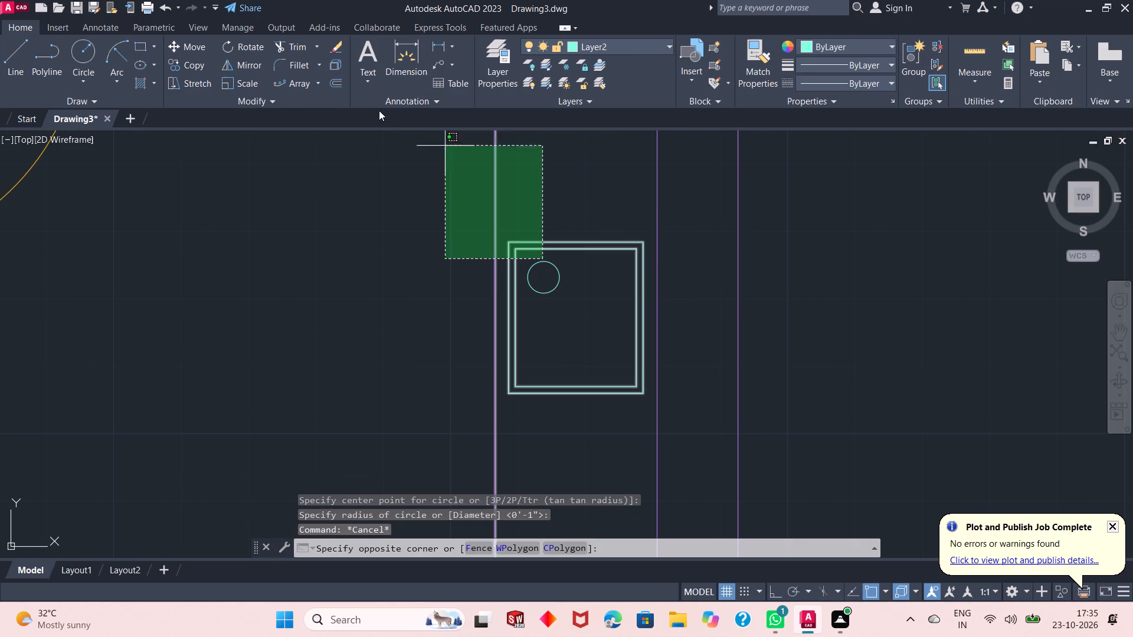
key("Escape")
Copy the burner circle about 9" east, placing a second burner near the inner counter rectangle's northeast corner.
left_click(187, 62)
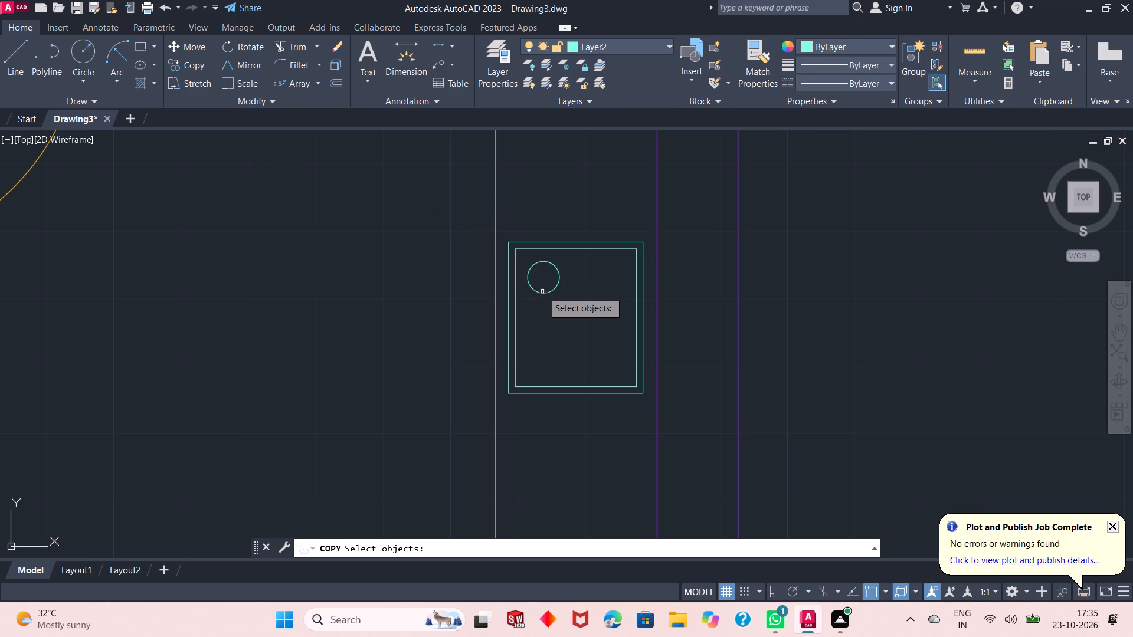
left_click(542, 292)
key("space")
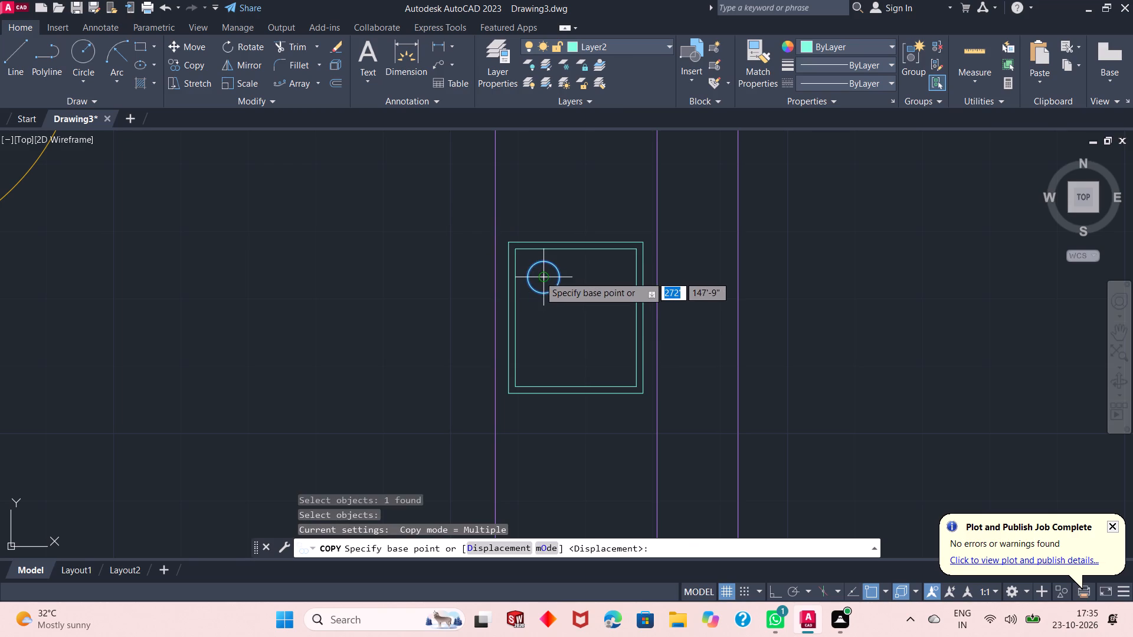
left_click(539, 277)
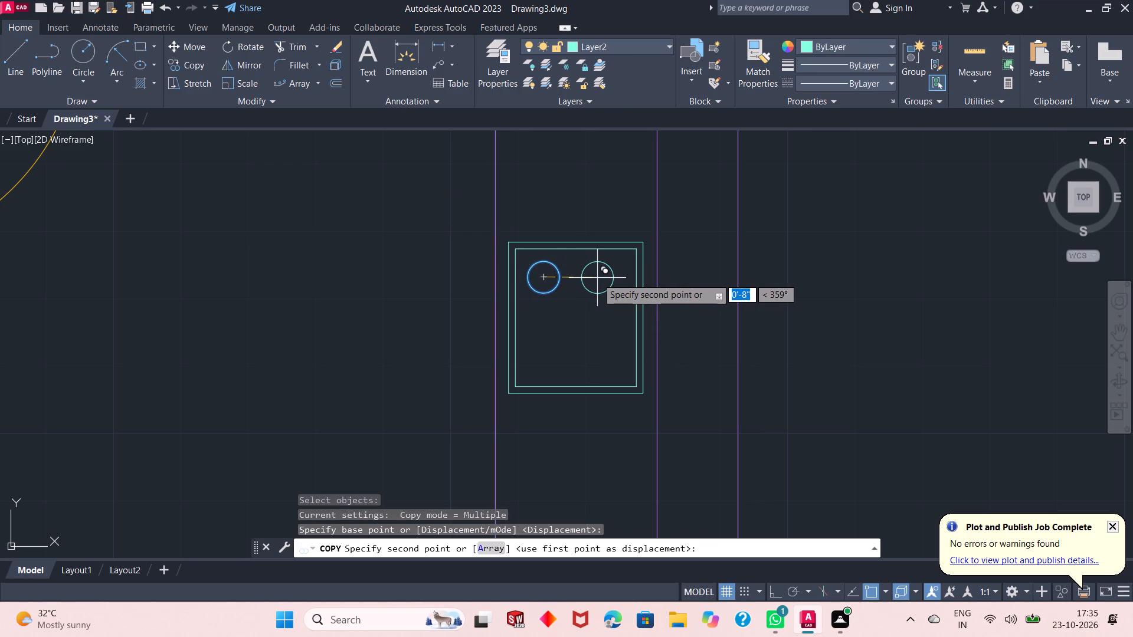
left_click(602, 277)
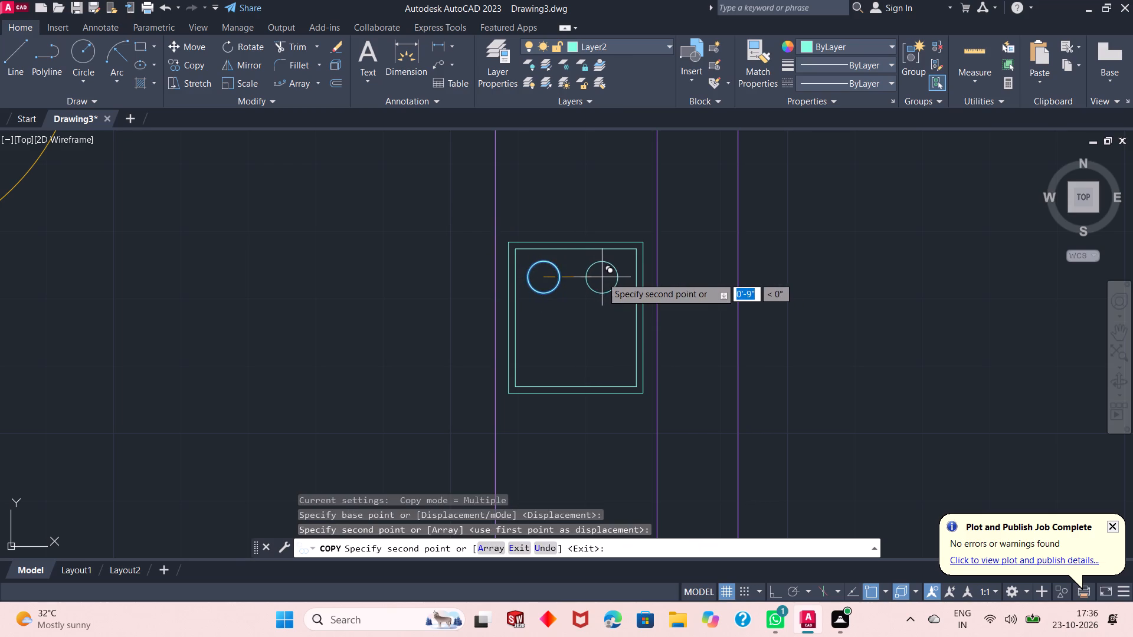
key("Escape")
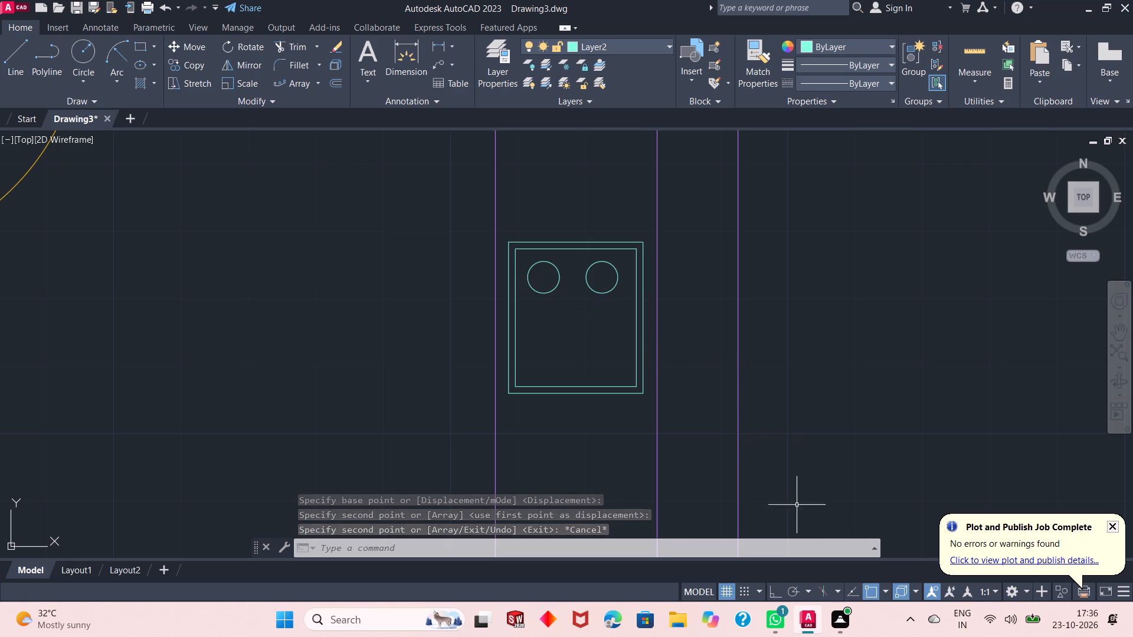
Turn on Ortho mode.
left_click(775, 596)
left_click(554, 293)
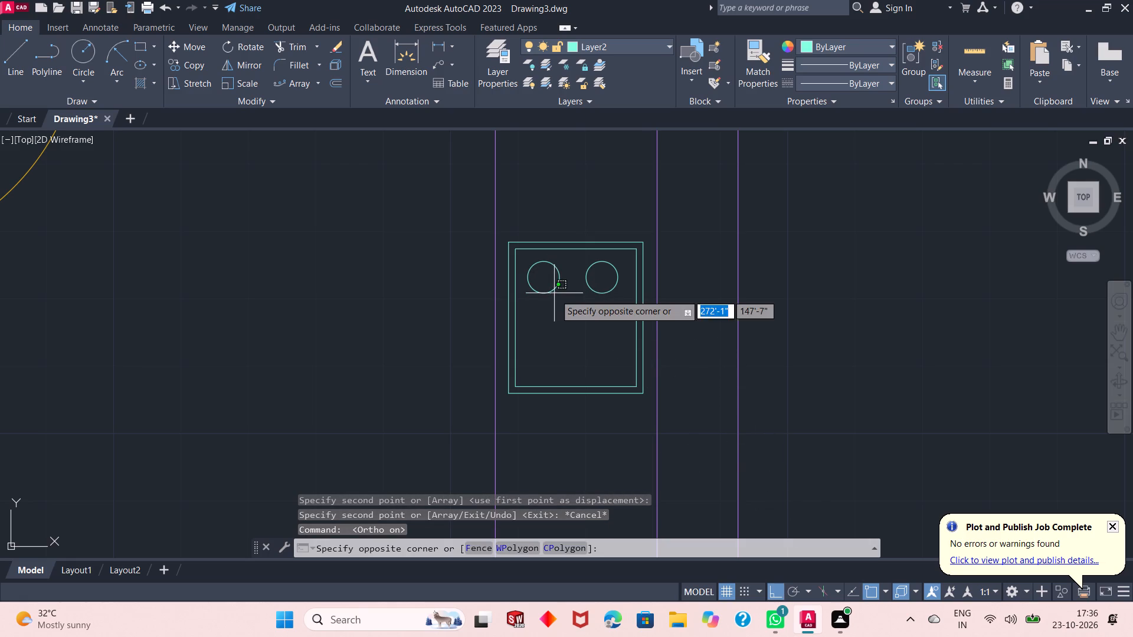
key("Escape")
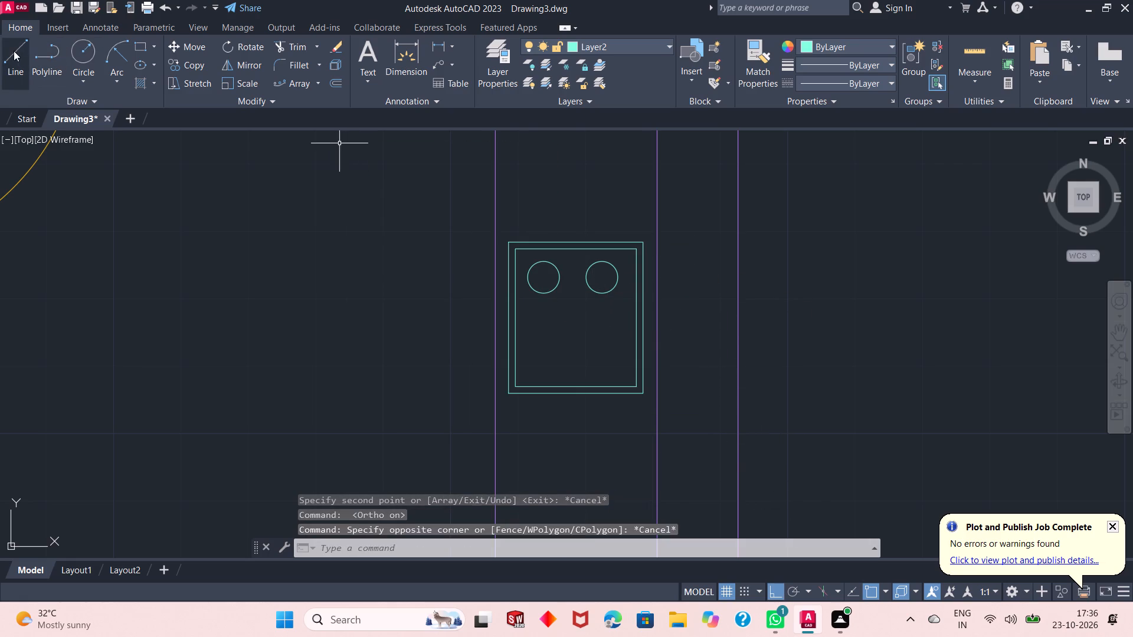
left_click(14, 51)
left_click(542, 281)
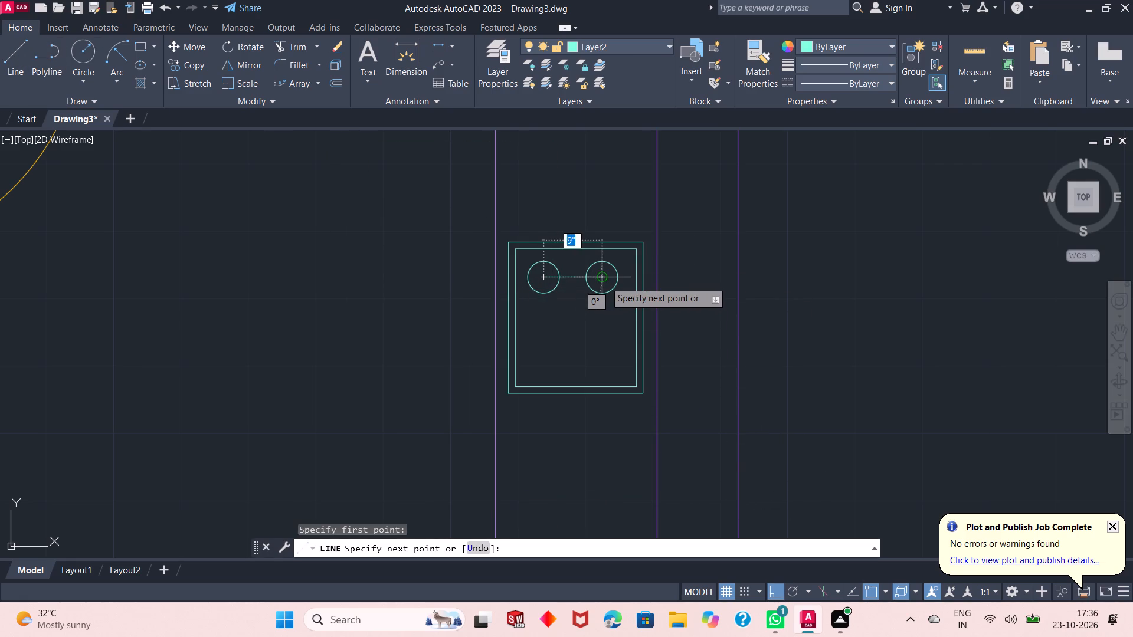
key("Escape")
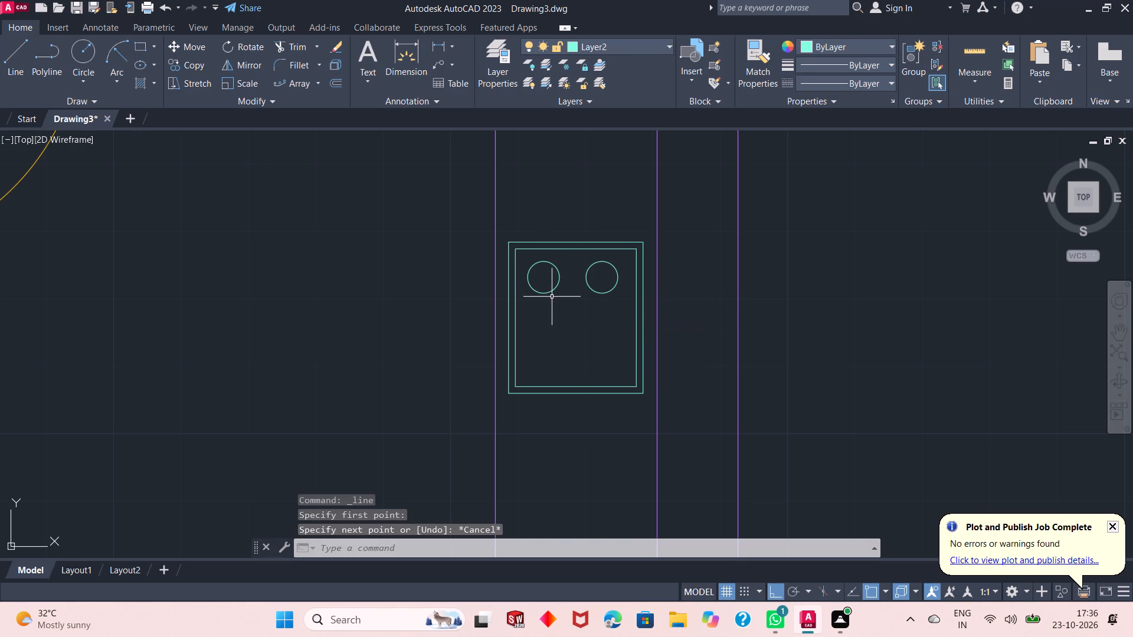
Copy both burner circles straight south from the northwest burner's center, forming a second pair near the stove's south edge.
left_click(605, 280)
left_click(548, 292)
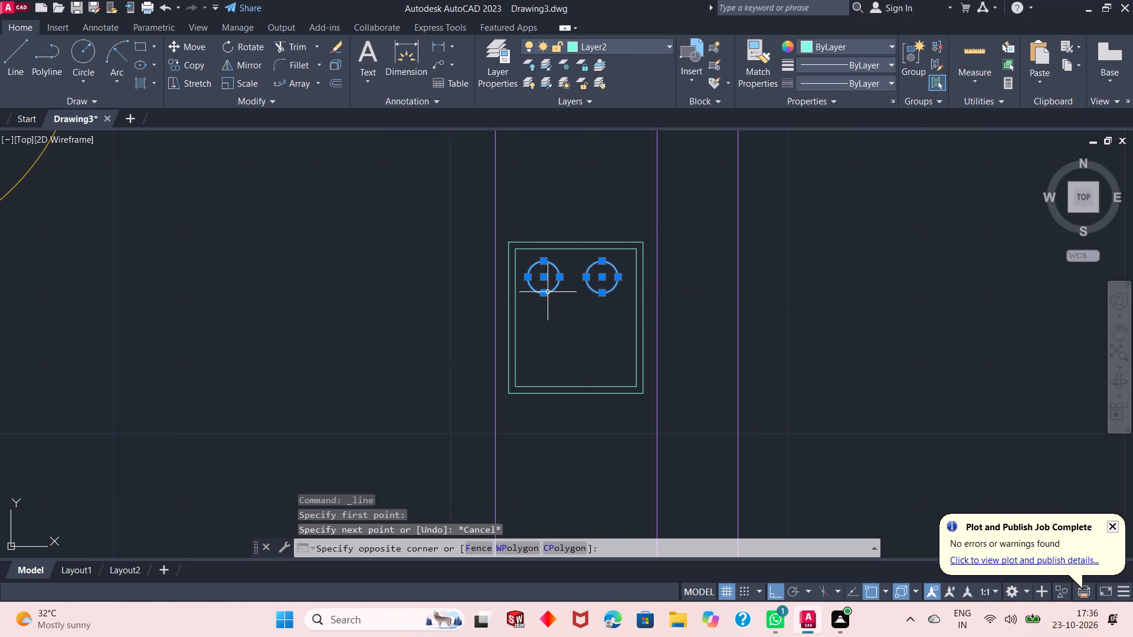
left_click(182, 67)
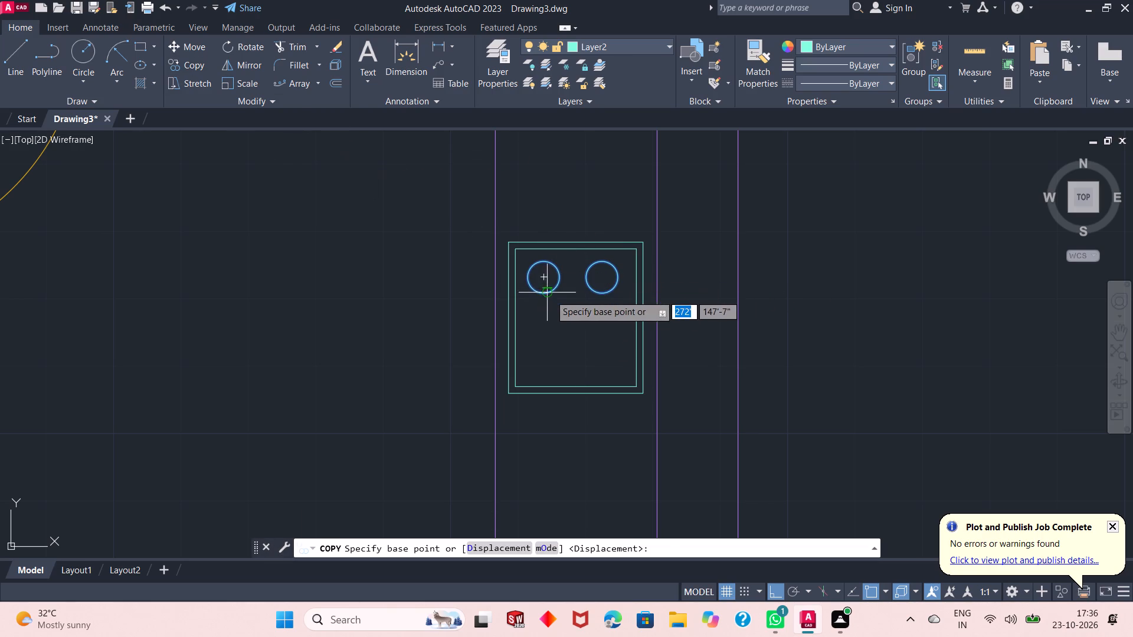
left_click(543, 281)
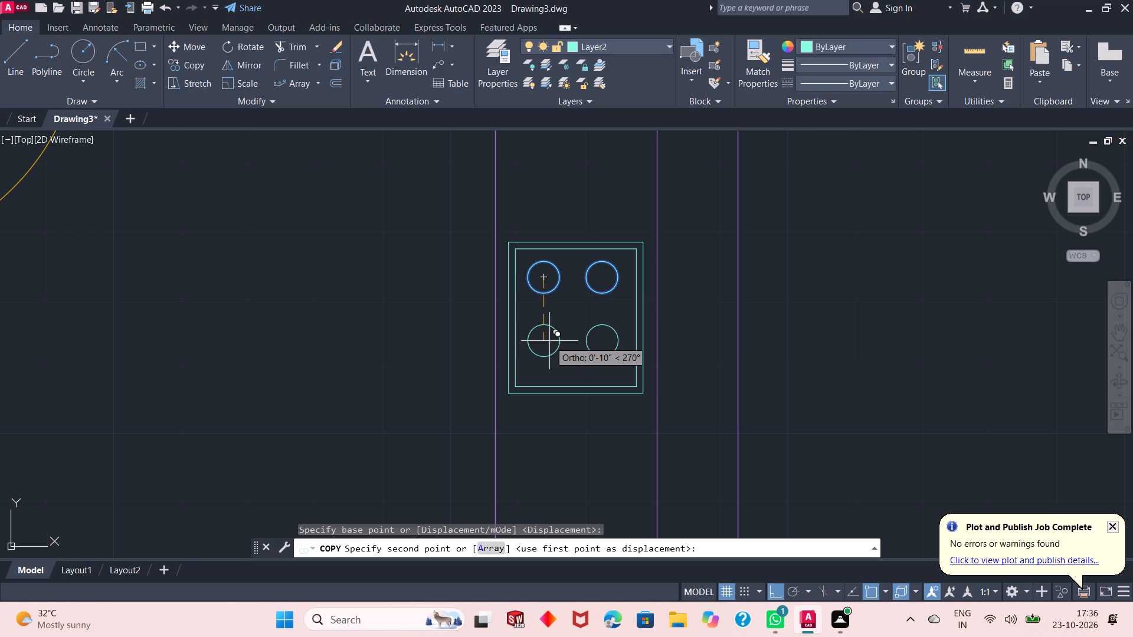
left_click(550, 353)
key("Escape")
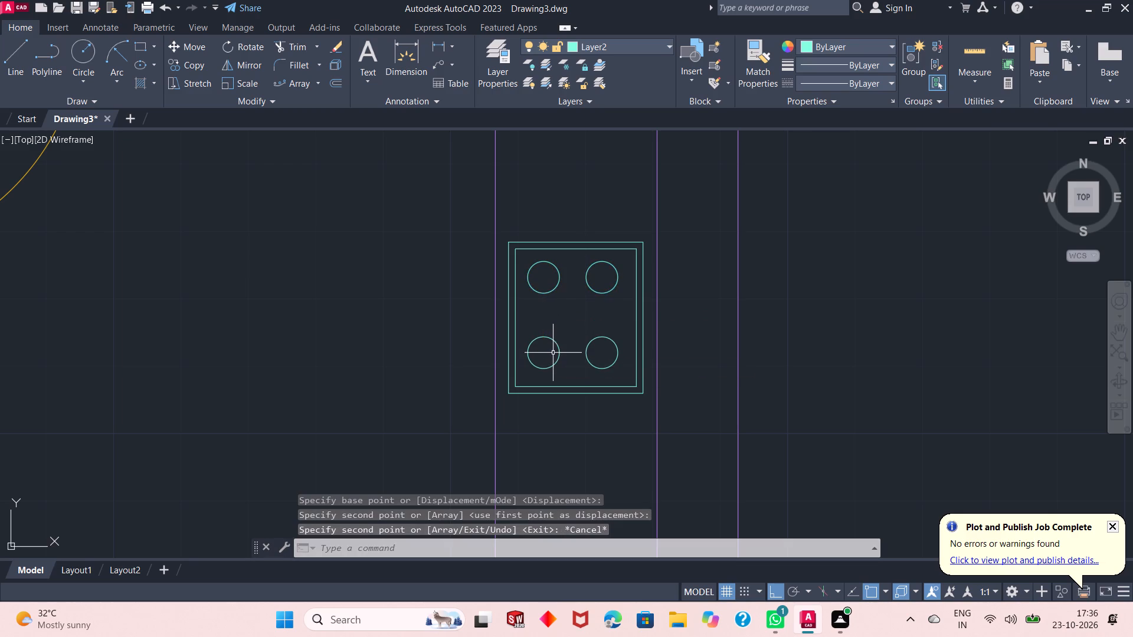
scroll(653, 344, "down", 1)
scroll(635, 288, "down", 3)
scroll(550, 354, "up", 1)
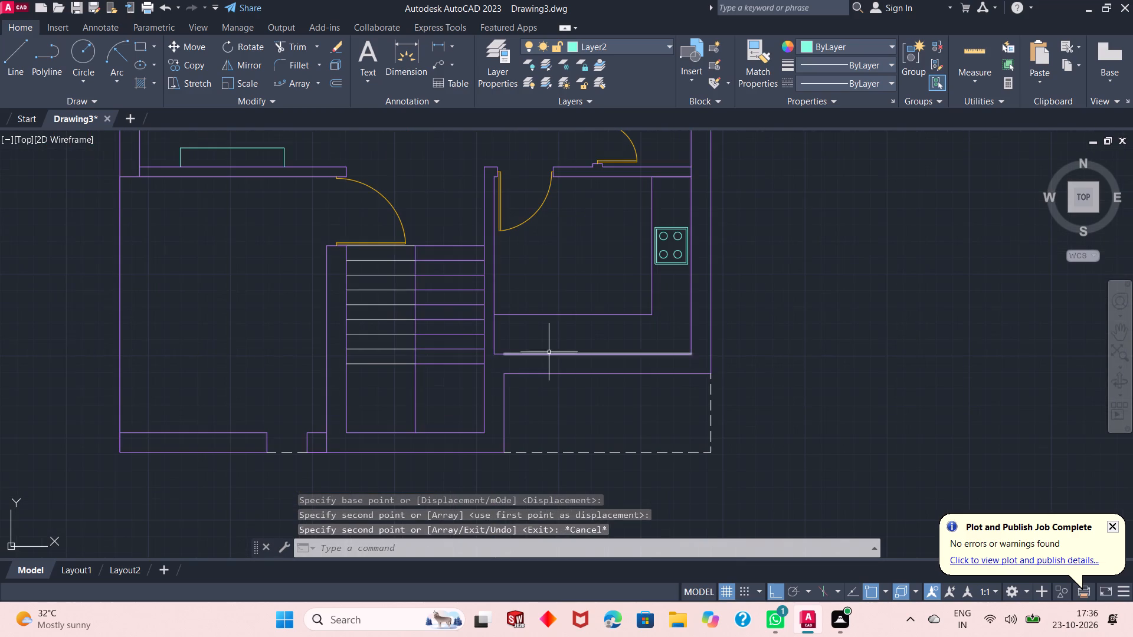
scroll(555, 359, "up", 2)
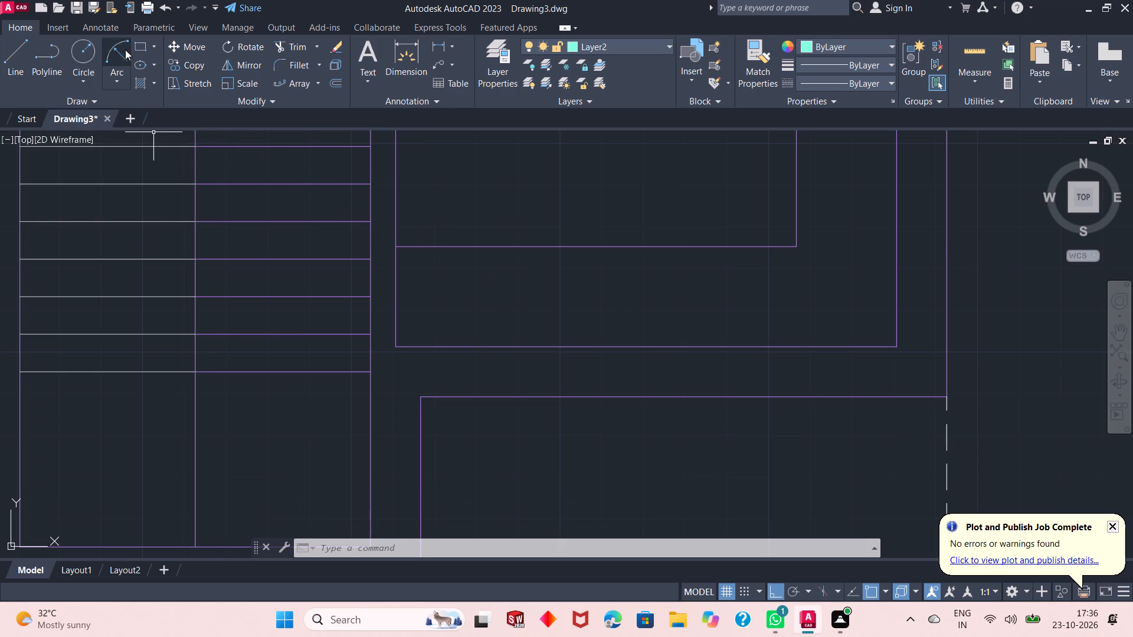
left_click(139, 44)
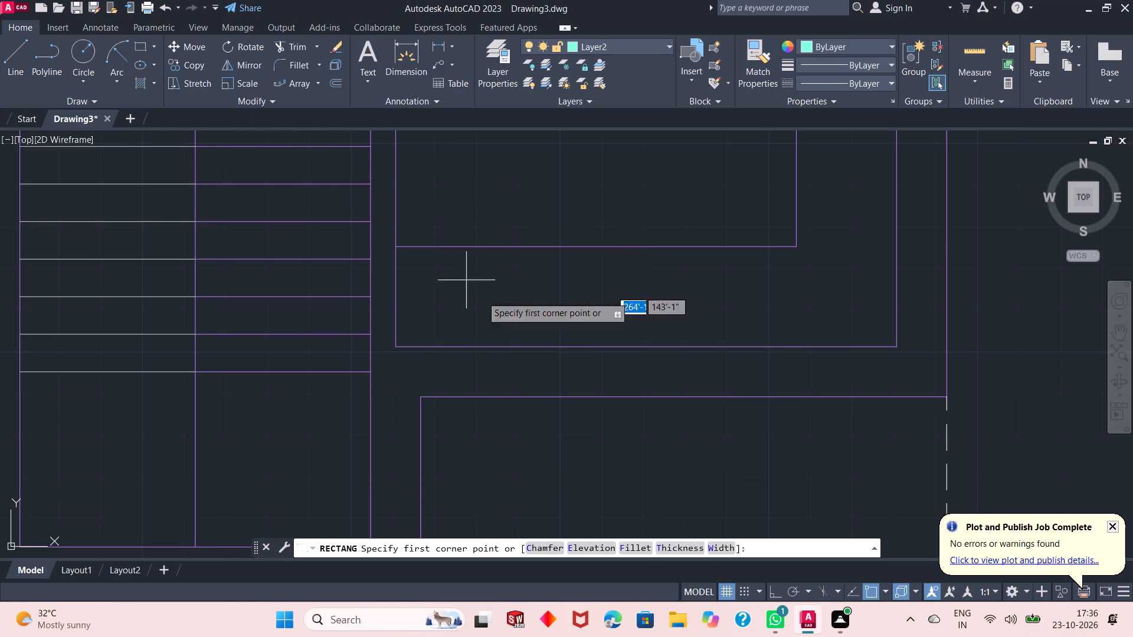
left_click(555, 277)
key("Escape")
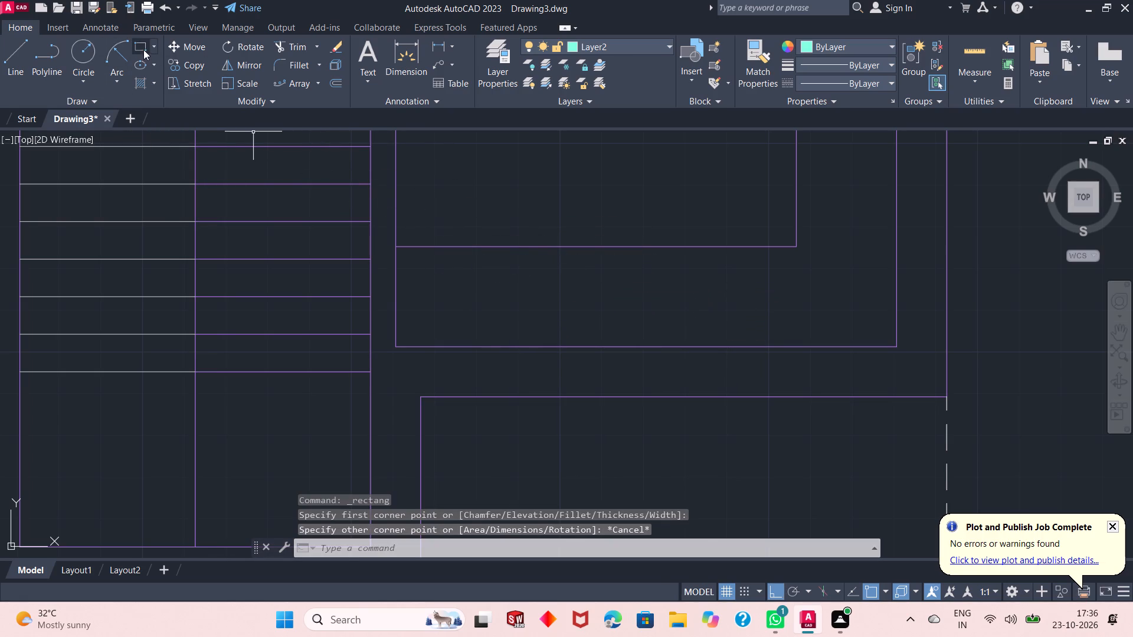
Draw a rectangle about 2'-10" by 1'-8" on the south leg of the L-shaped counter.
left_click(143, 50)
left_click(555, 257)
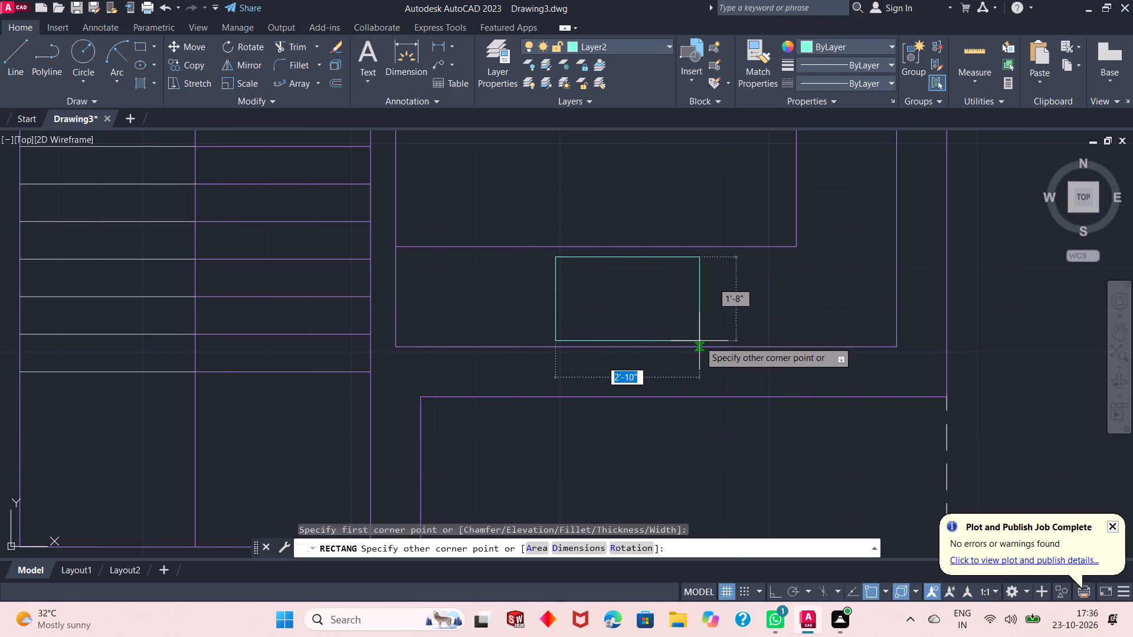
scroll(699, 340, "up", 2)
left_click(699, 340)
key("Escape")
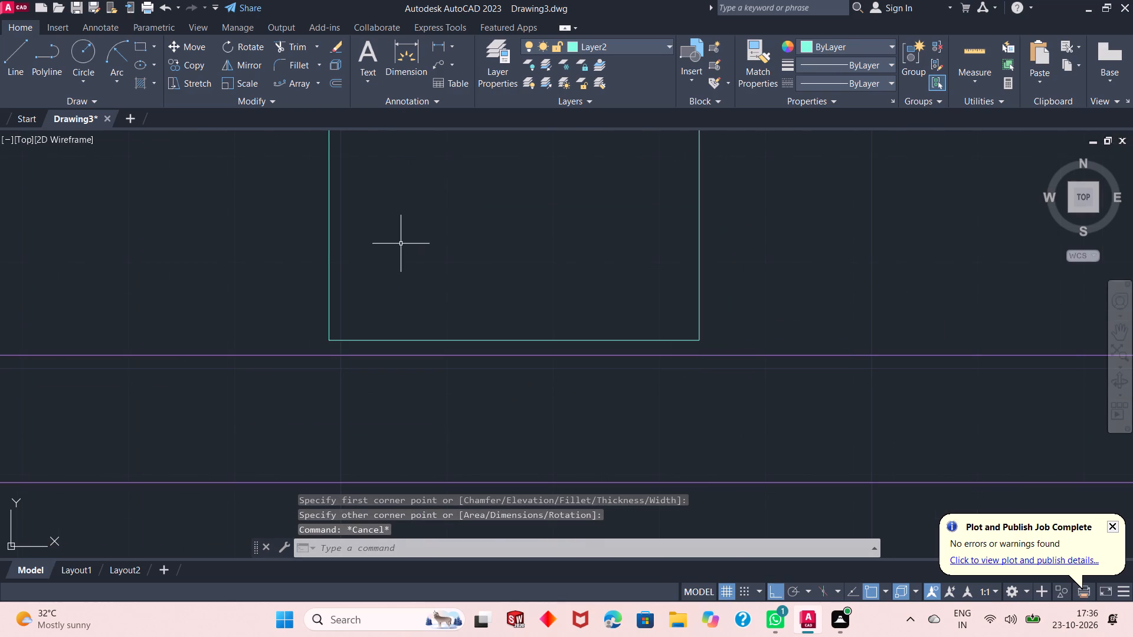
Draw a three-sided line outline about 1'-5" wide between the new rectangle's south edge and the counter's south wall line.
left_click(24, 55)
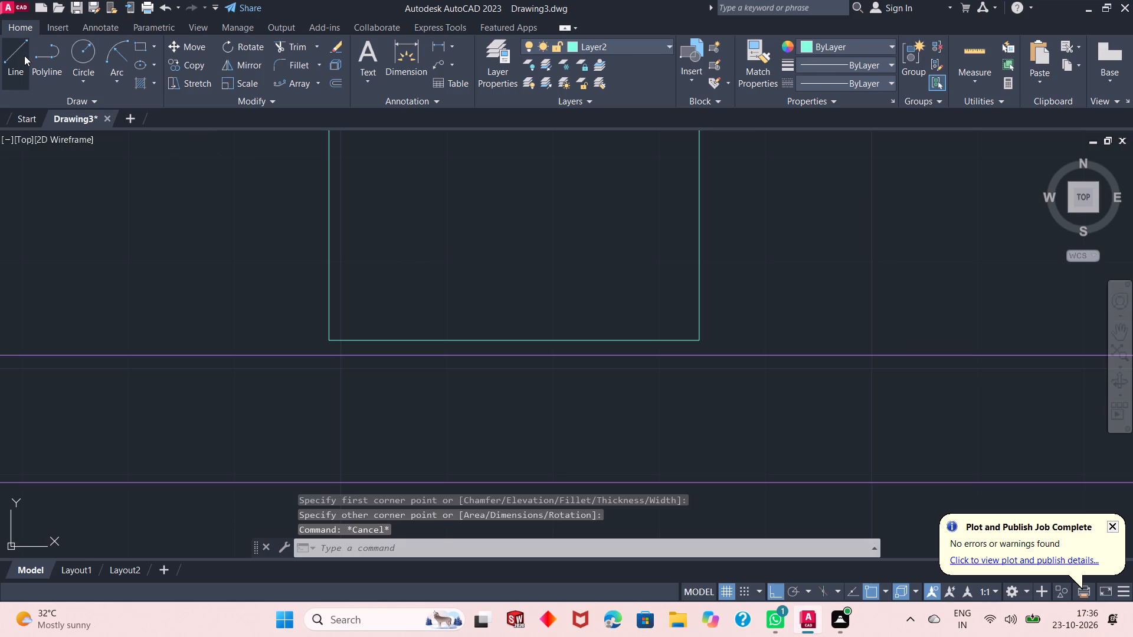
left_click(417, 338)
left_click(411, 356)
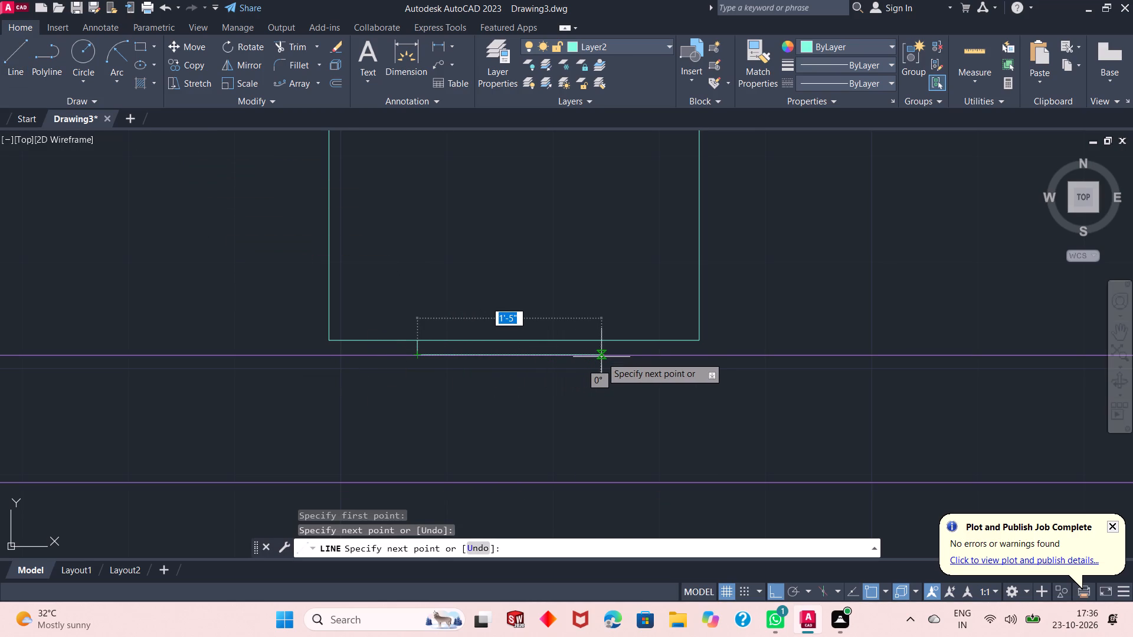
left_click(603, 357)
left_click(601, 343)
key("Escape")
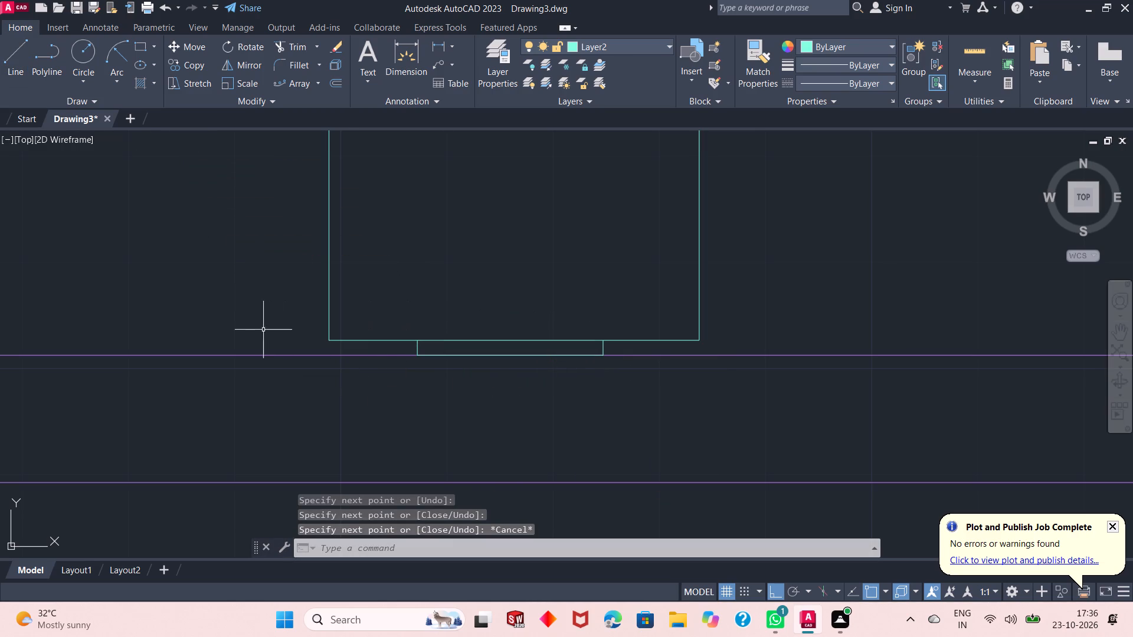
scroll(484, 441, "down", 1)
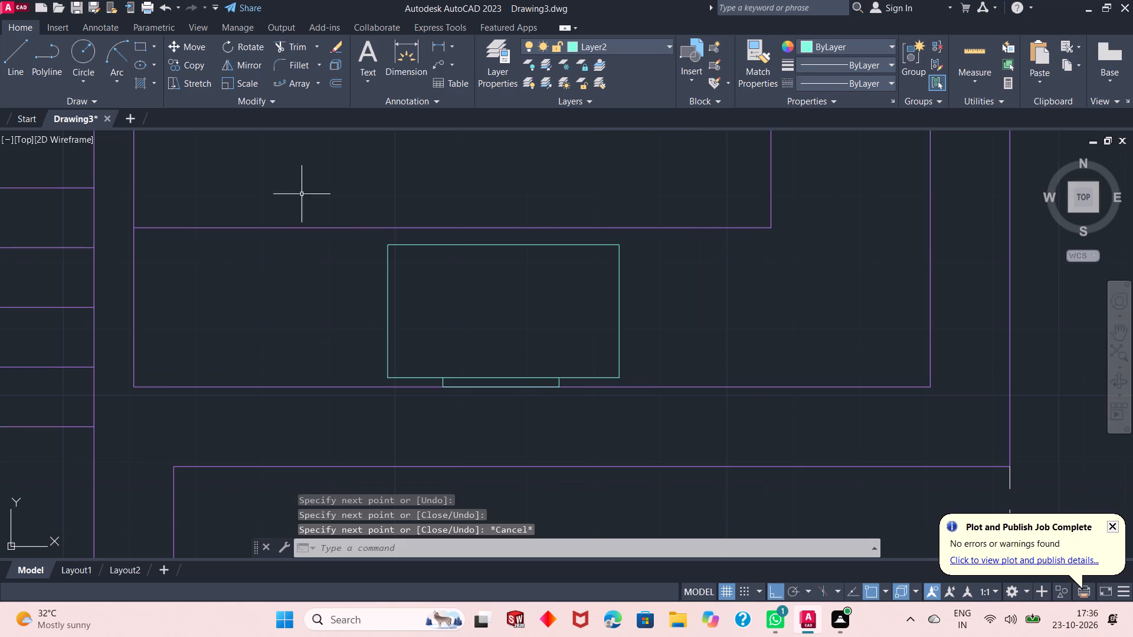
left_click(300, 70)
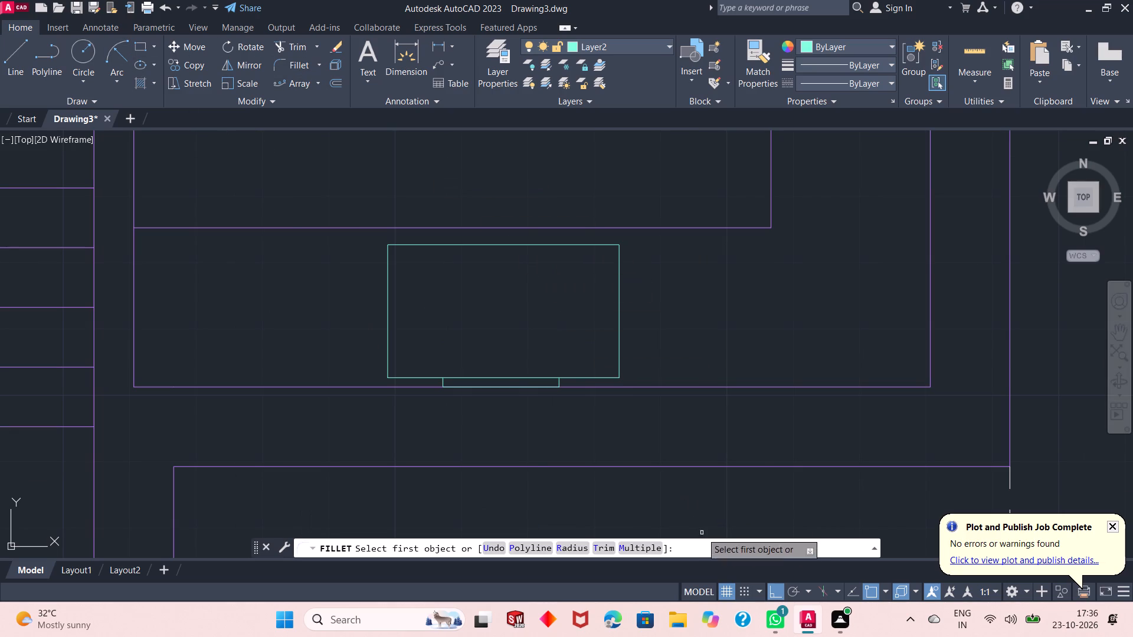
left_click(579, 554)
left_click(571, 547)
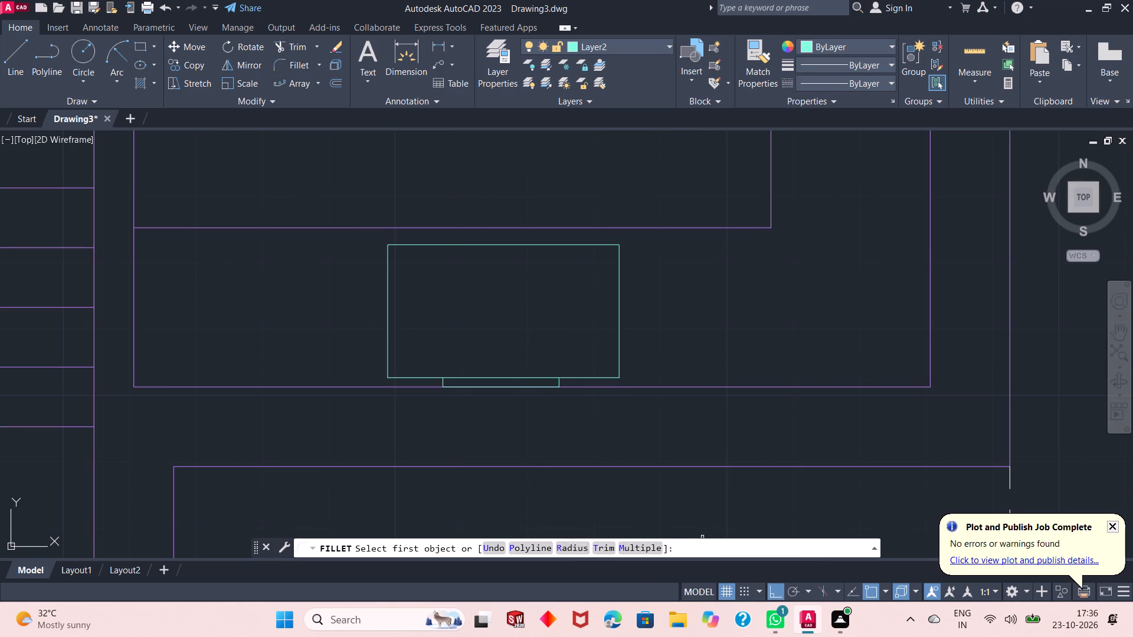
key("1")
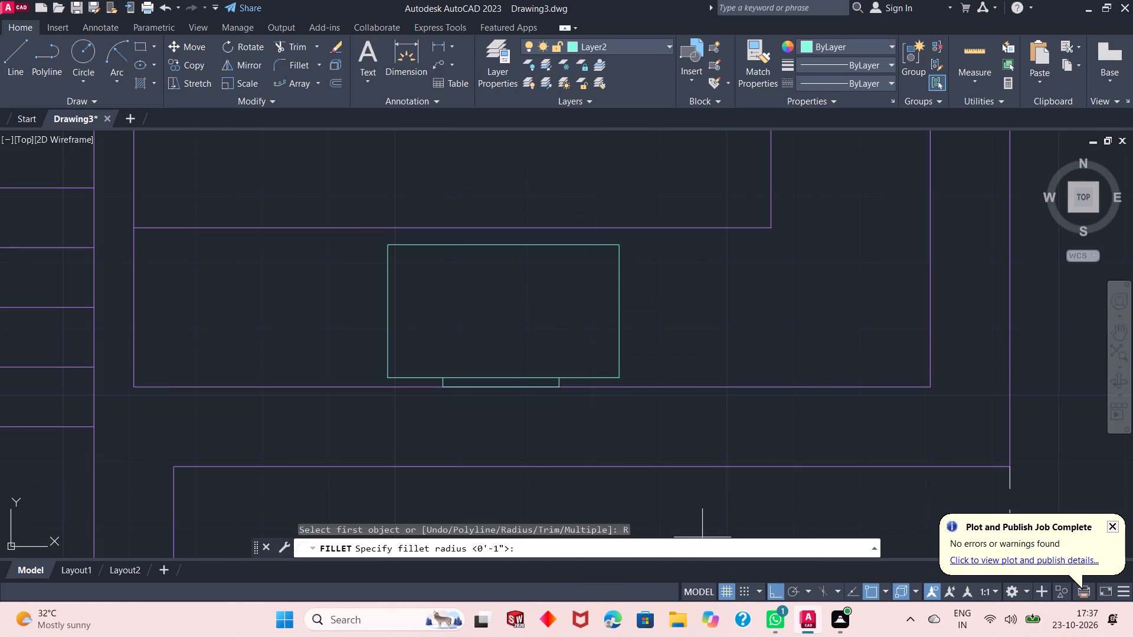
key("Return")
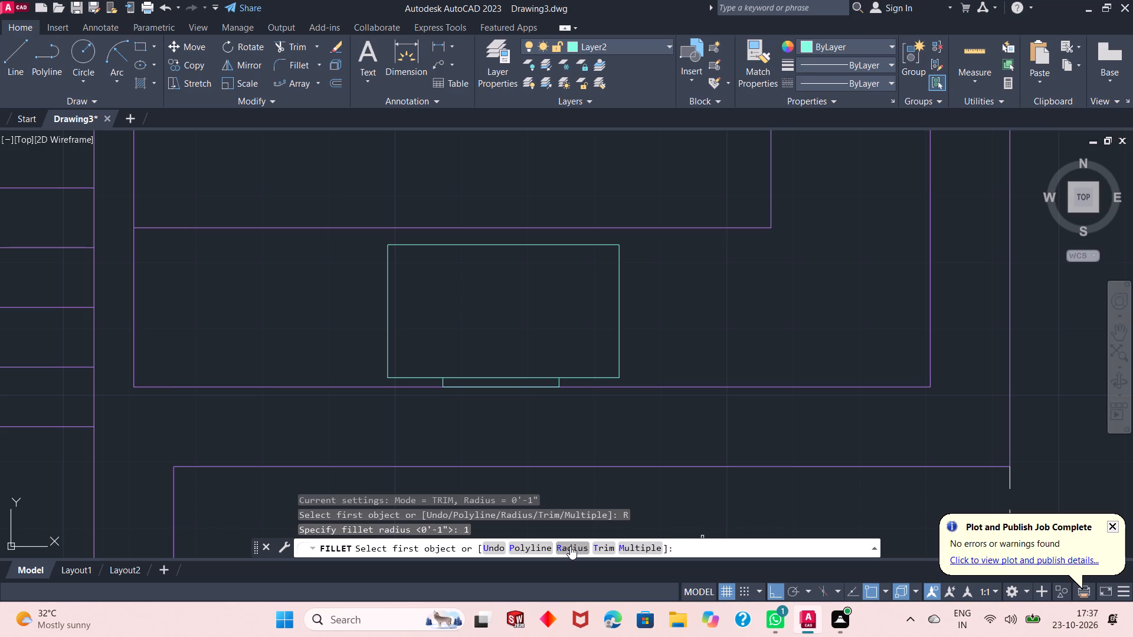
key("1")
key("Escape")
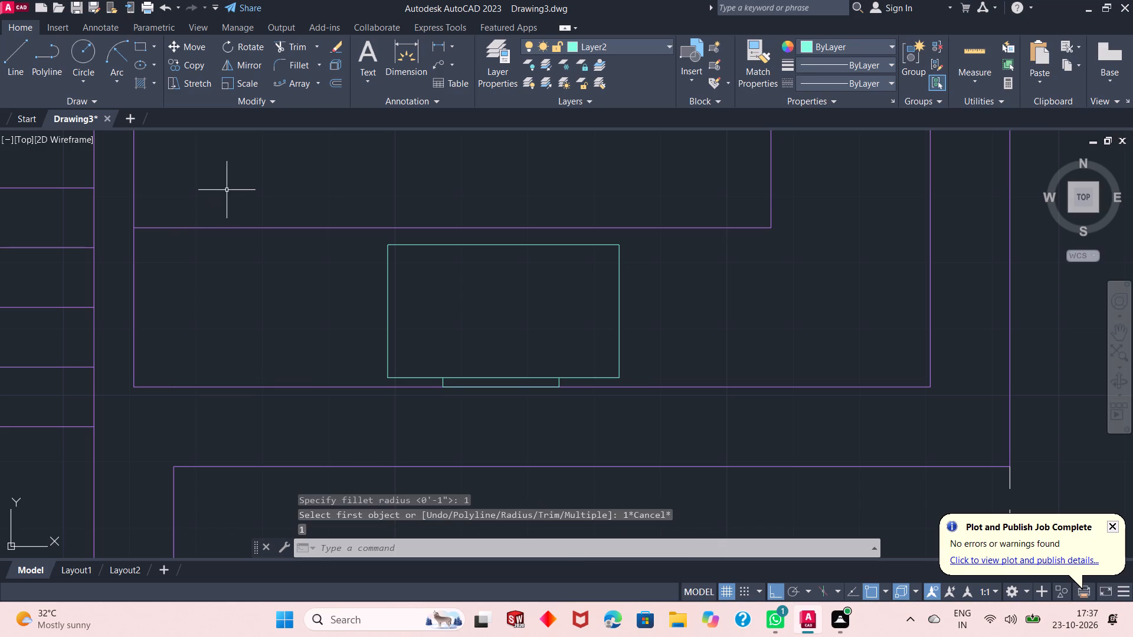
Fillet the northwest and northeast corners of the south counter rectangle with a 1" radius.
key("Return")
left_click(563, 547)
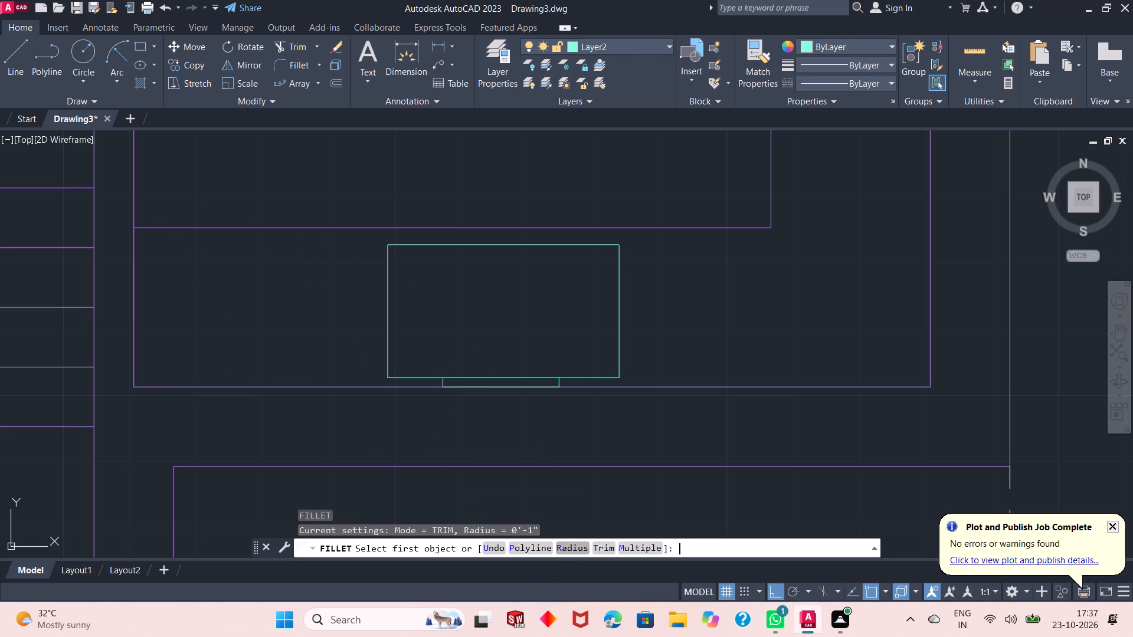
type("1\"")
key("Return")
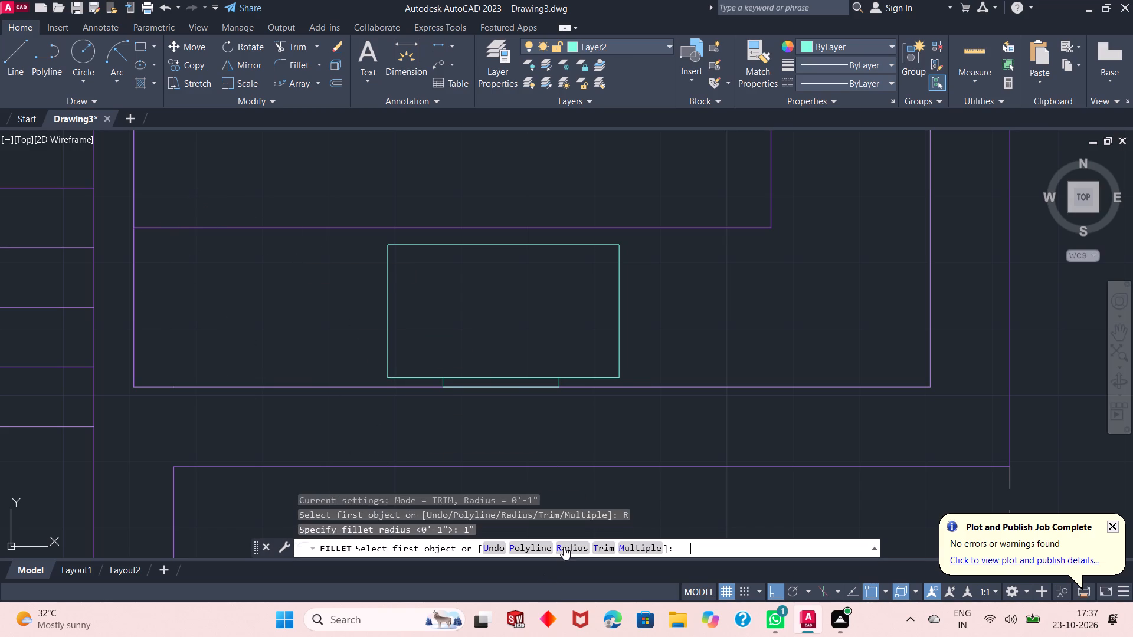
left_click(391, 242)
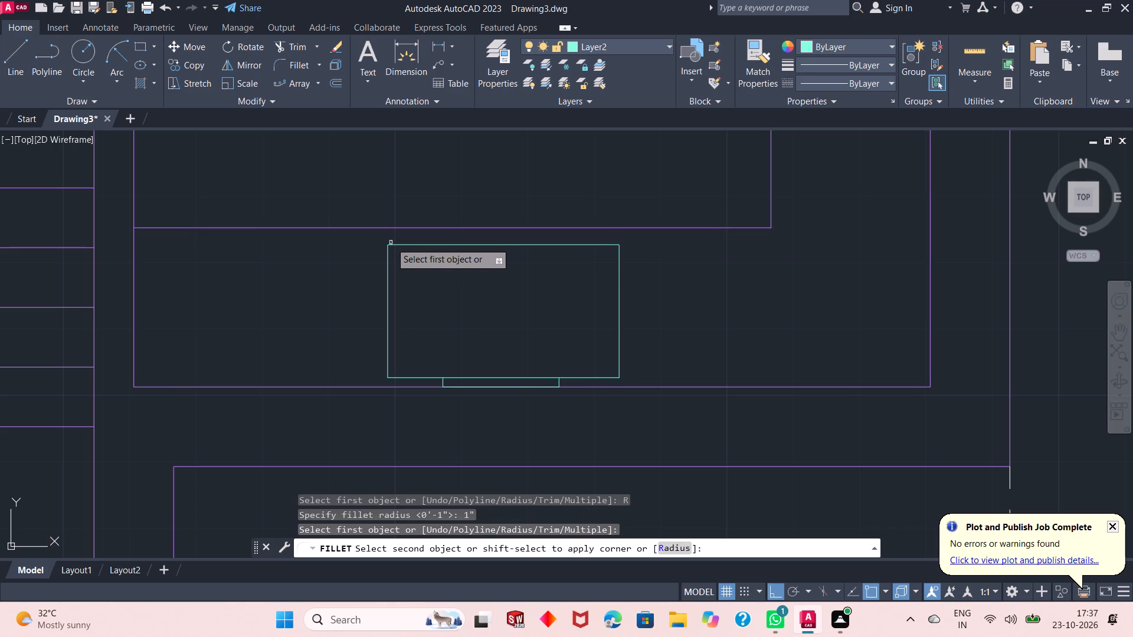
left_click(388, 253)
key("space")
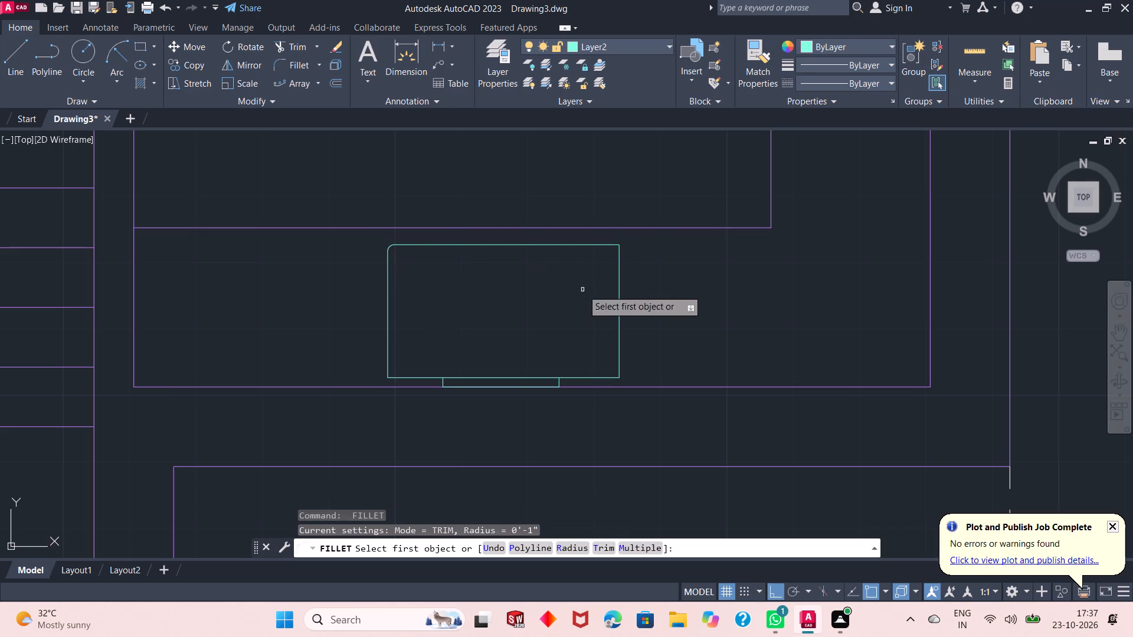
scroll(623, 242, "down", 3)
scroll(623, 246, "up", 4)
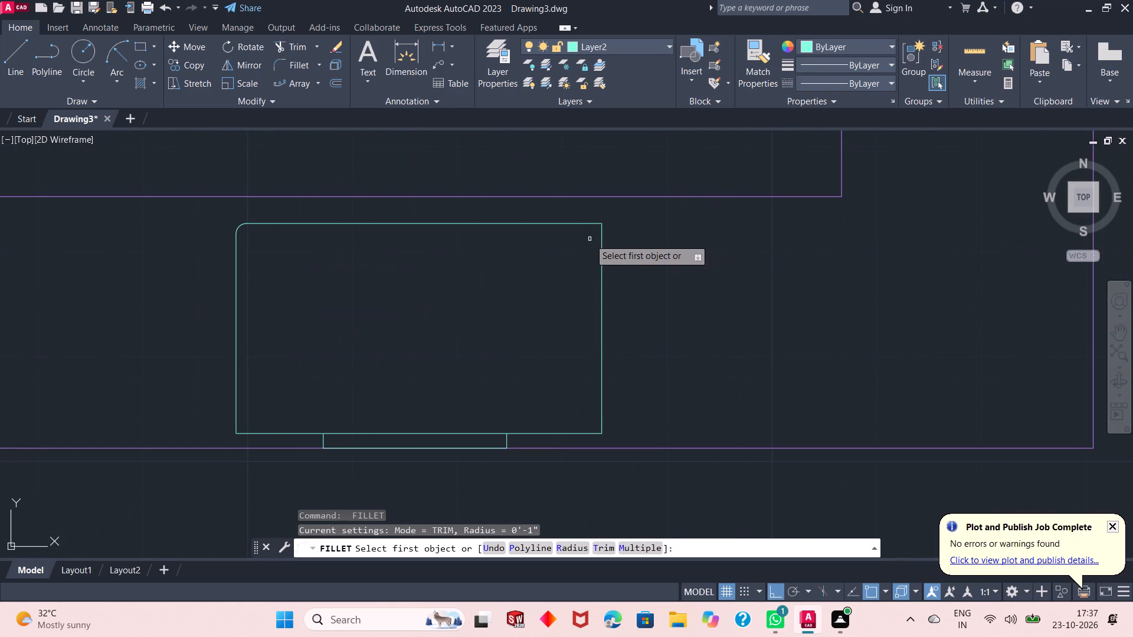
left_click(600, 225)
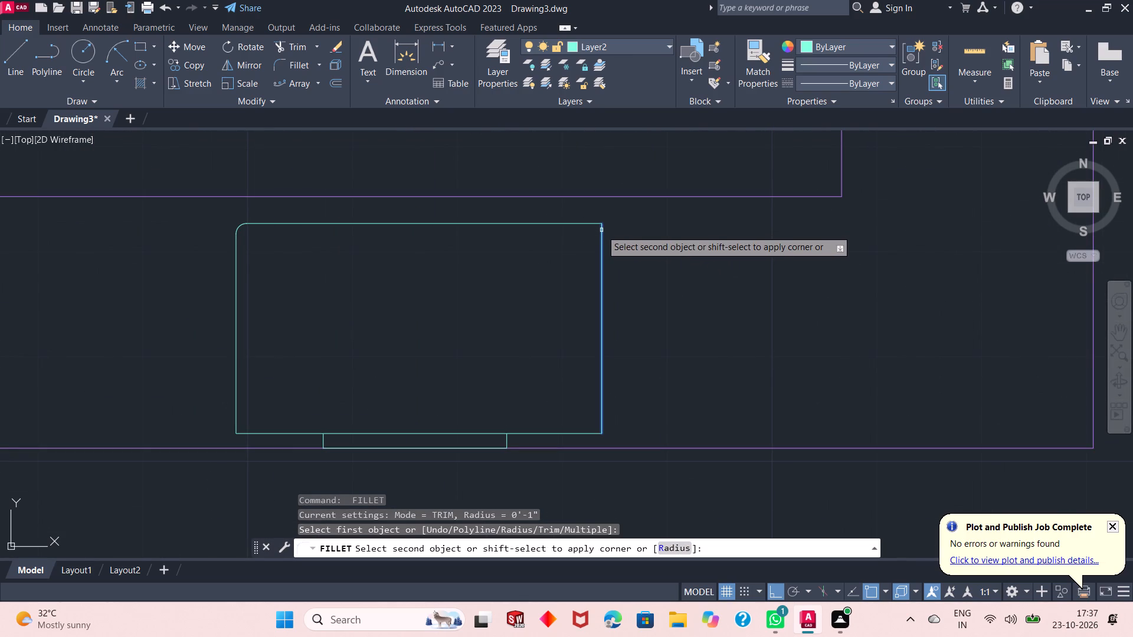
left_click(593, 223)
key("space")
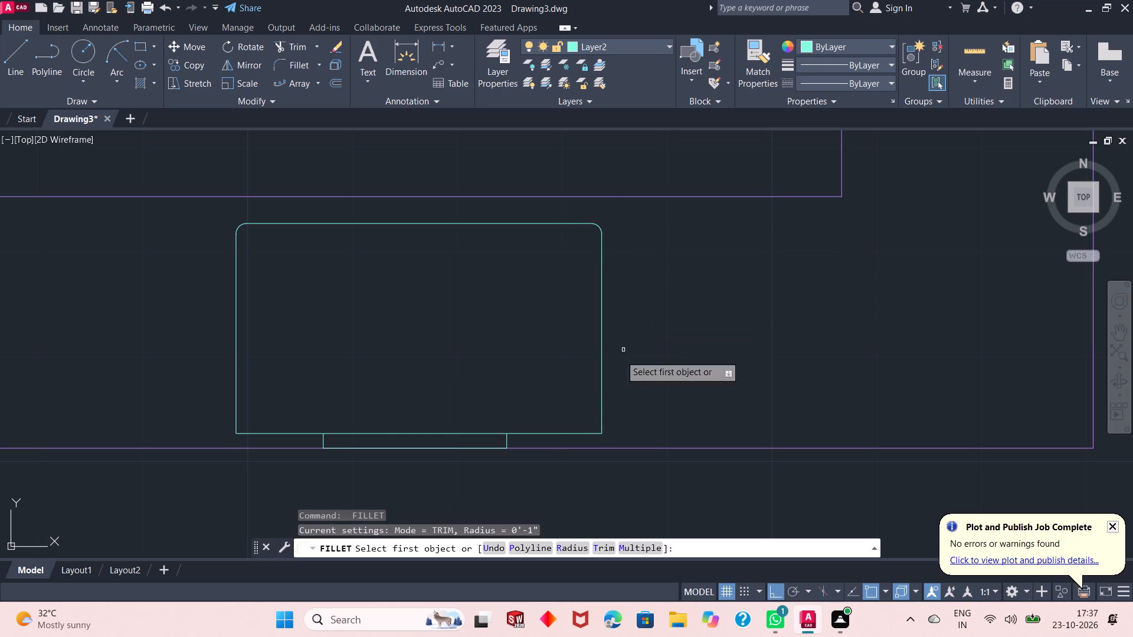
Fillet the southeast and southwest corners of the south counter rectangle with a 1" radius.
left_click(594, 436)
left_click(601, 421)
key("space")
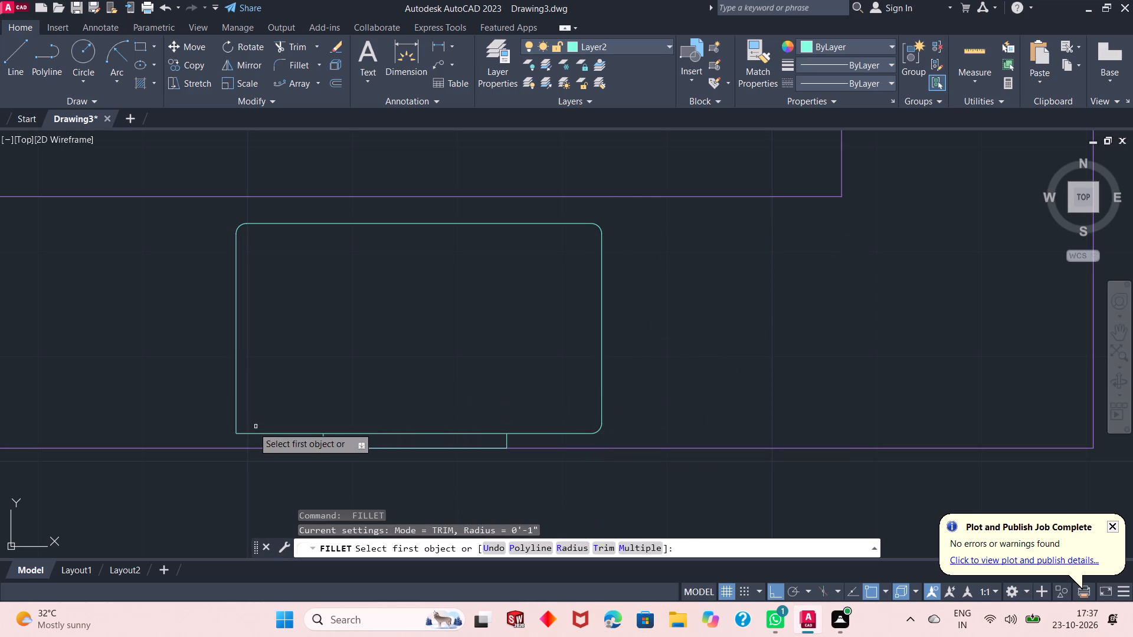
left_click(250, 434)
left_click(234, 396)
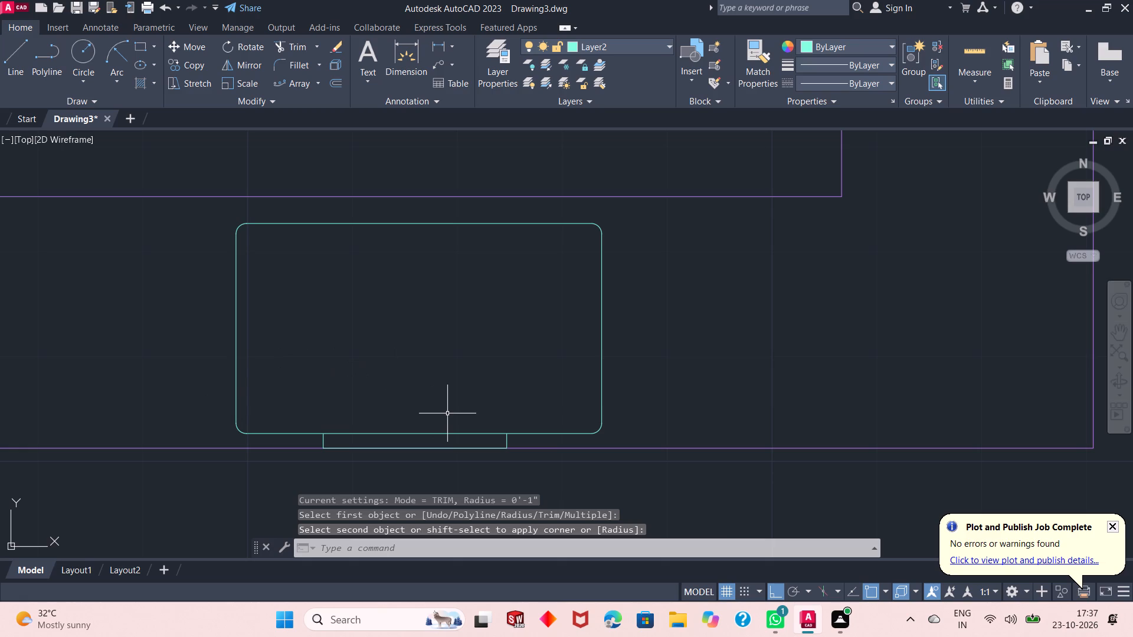
Draw a circle of about 2" radius inside the rounded rectangle, near the middle of its east side.
left_click(86, 56)
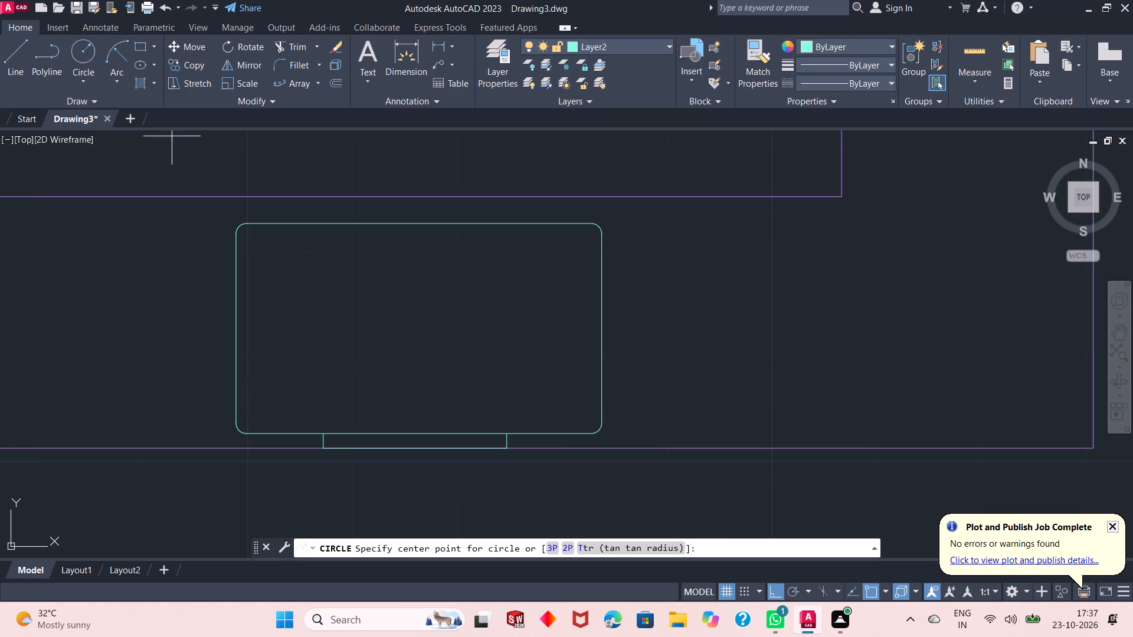
left_click(543, 354)
left_click(552, 332)
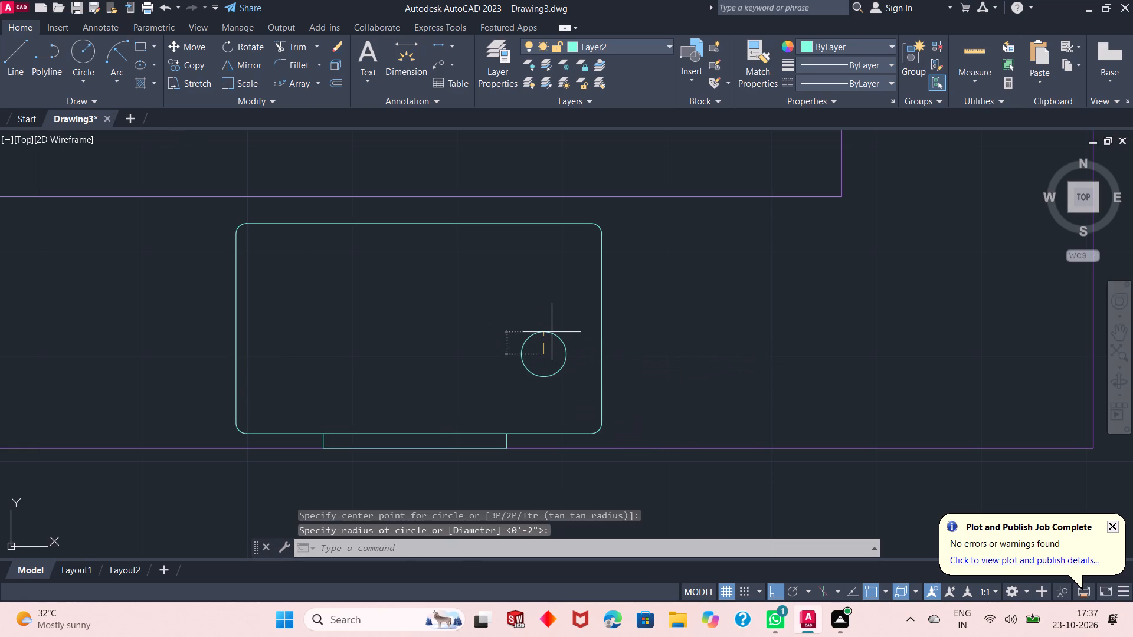
left_click(77, 55)
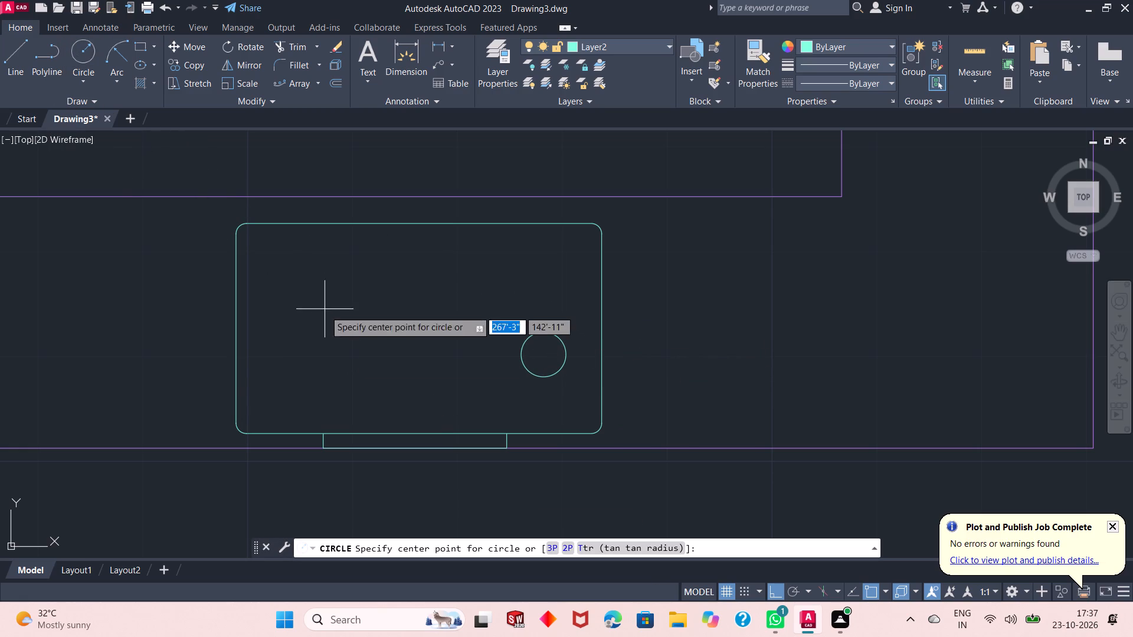
key("Escape")
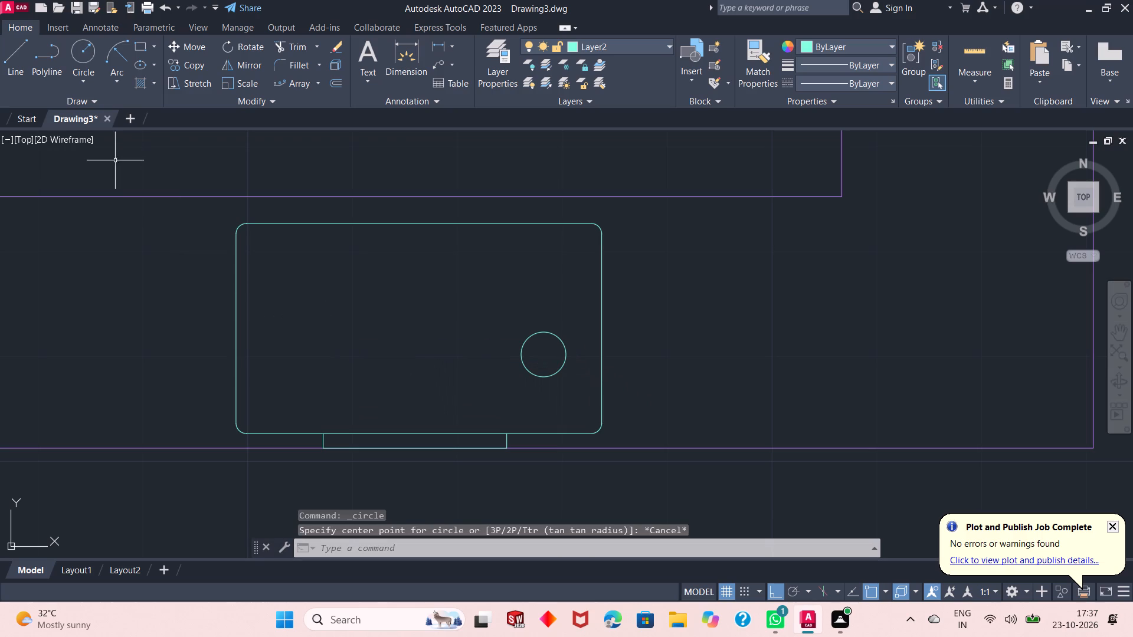
Draw a line about 3" long north from the midpoint of the rounded rectangle's south edge, with a small circle centered on its north end.
left_click(21, 61)
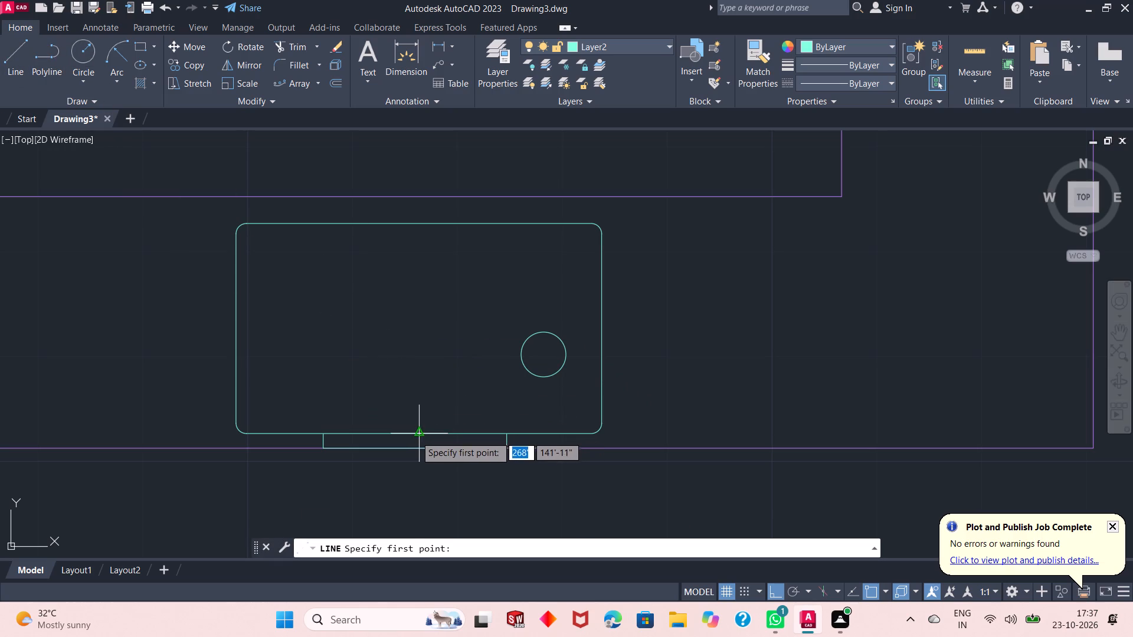
left_click(417, 435)
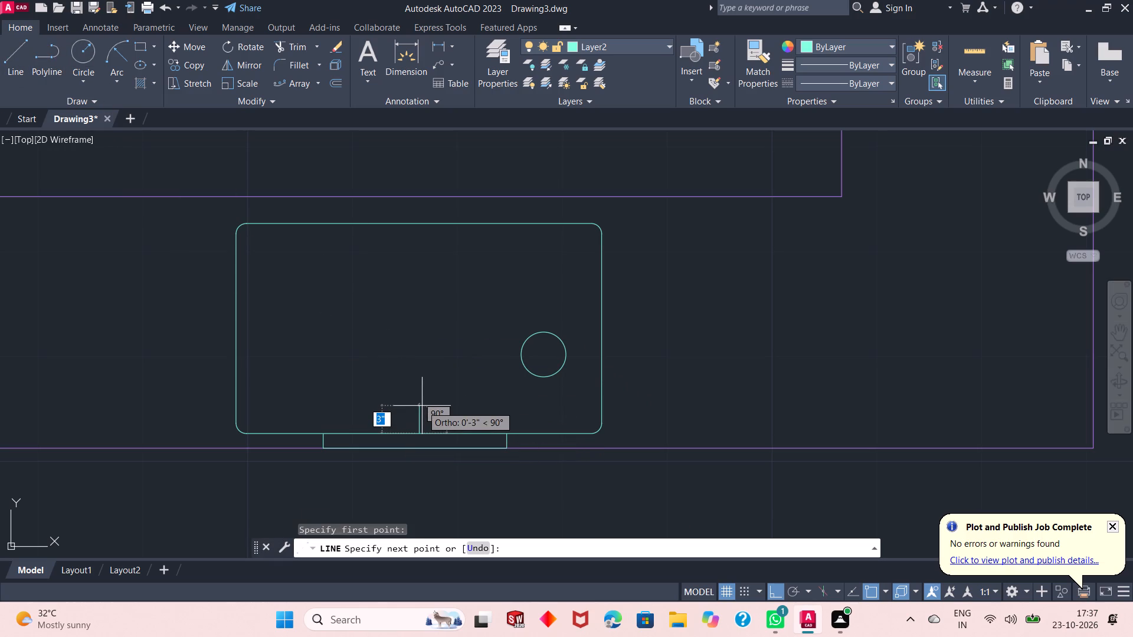
left_click(425, 405)
key("Escape")
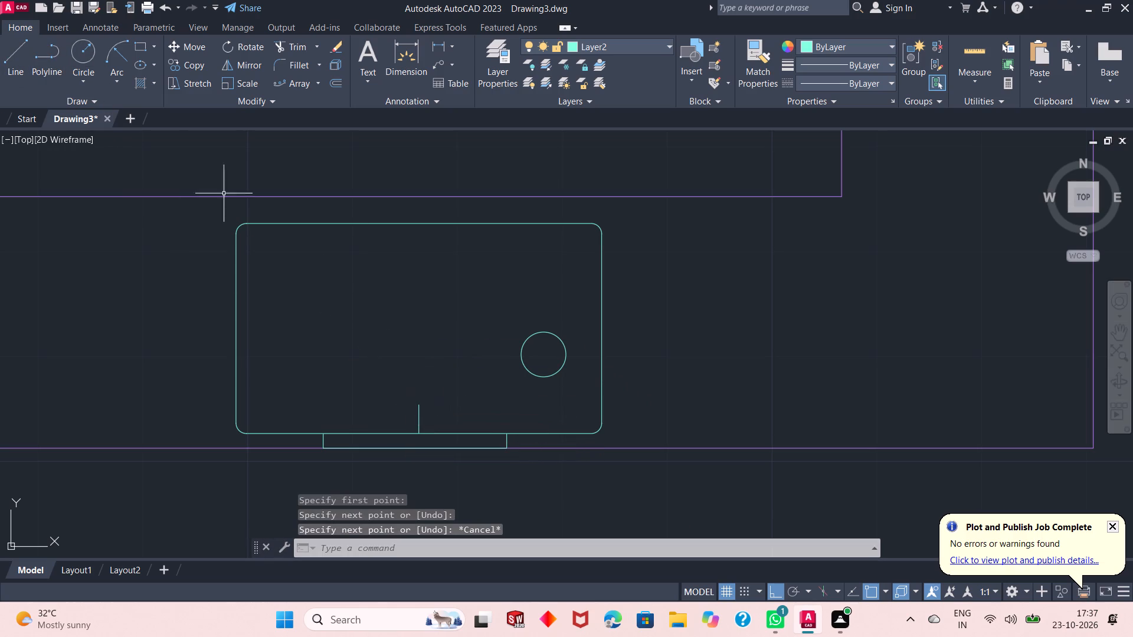
left_click(90, 58)
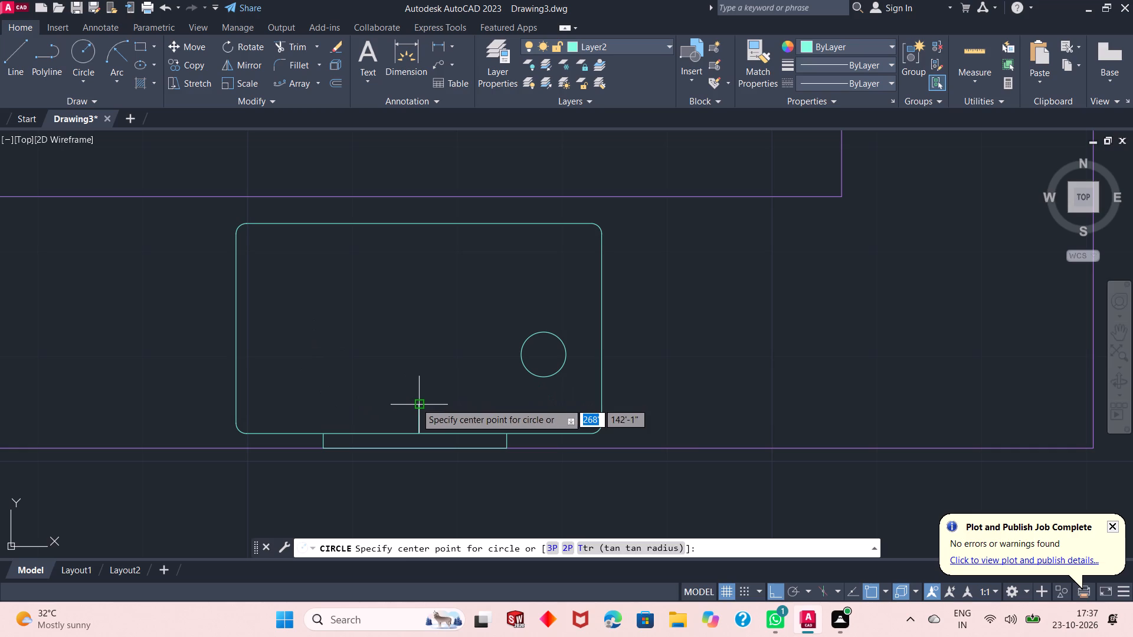
left_click(418, 403)
left_click(425, 392)
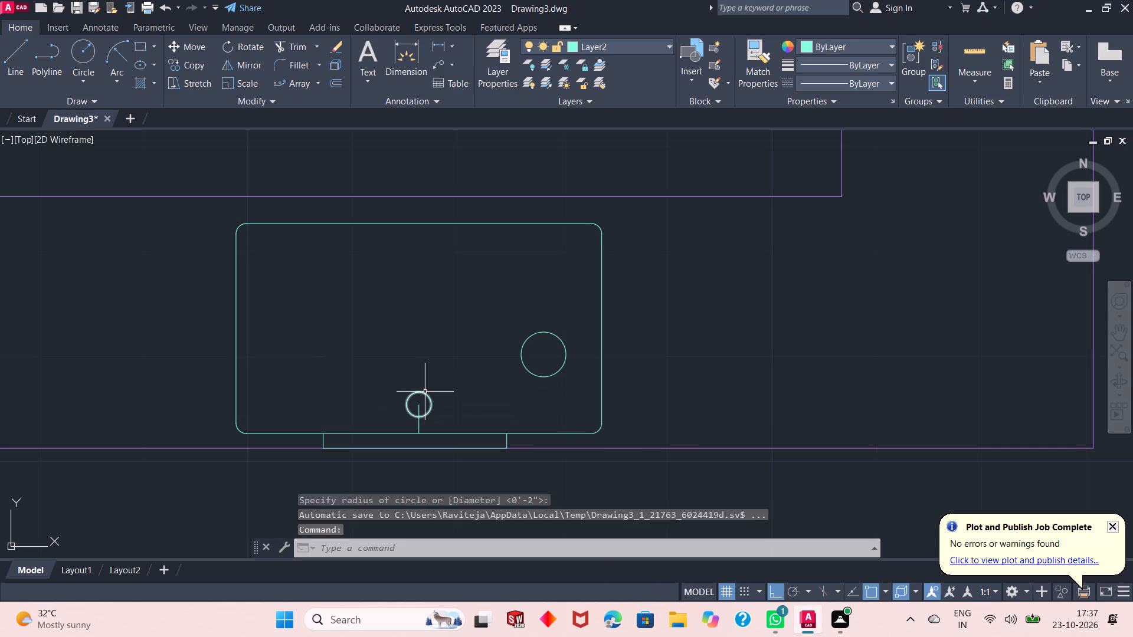
Review the furnished floor plan as a whole, including the living and dining area.
scroll(547, 468, "down", 1)
scroll(542, 393, "down", 2)
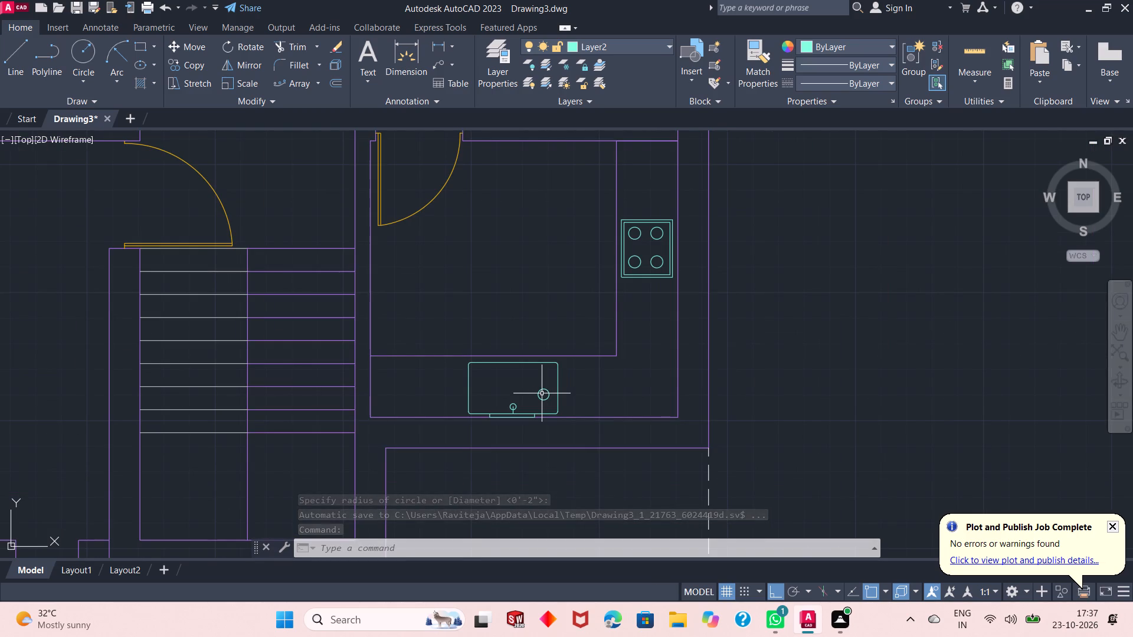
scroll(535, 394, "down", 1)
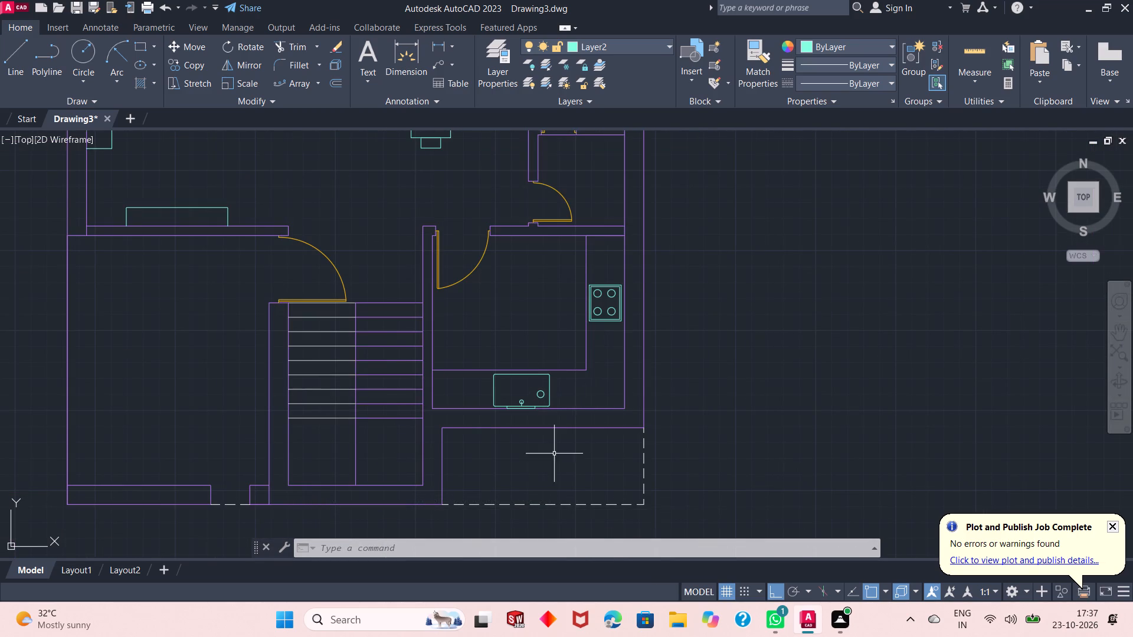
scroll(549, 459, "down", 2)
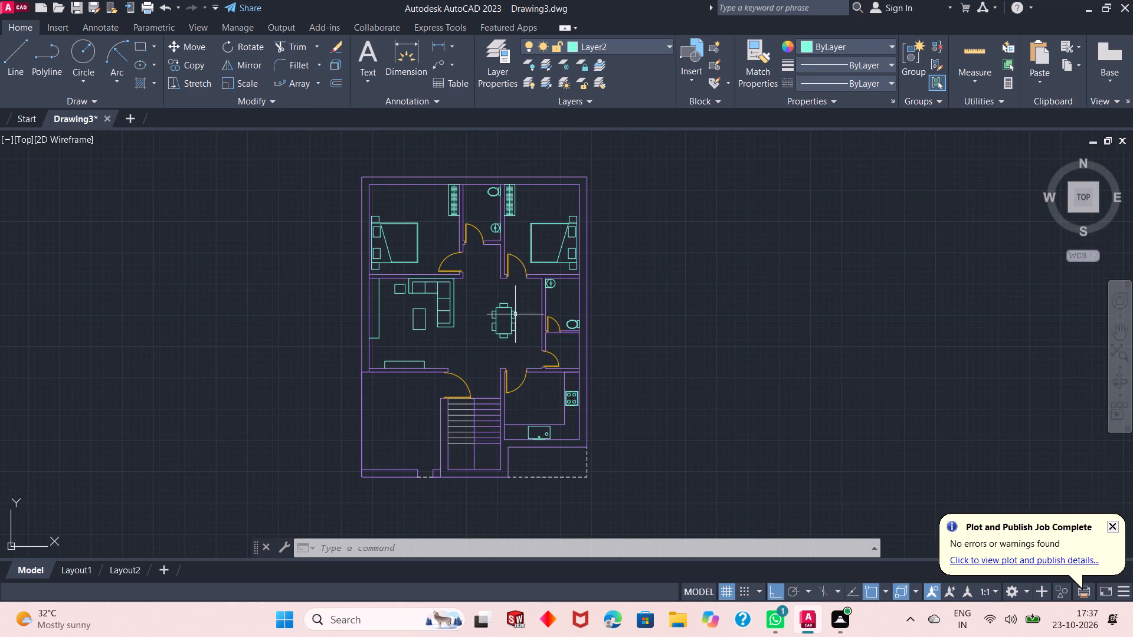
scroll(504, 307, "up", 1)
scroll(424, 320, "up", 1)
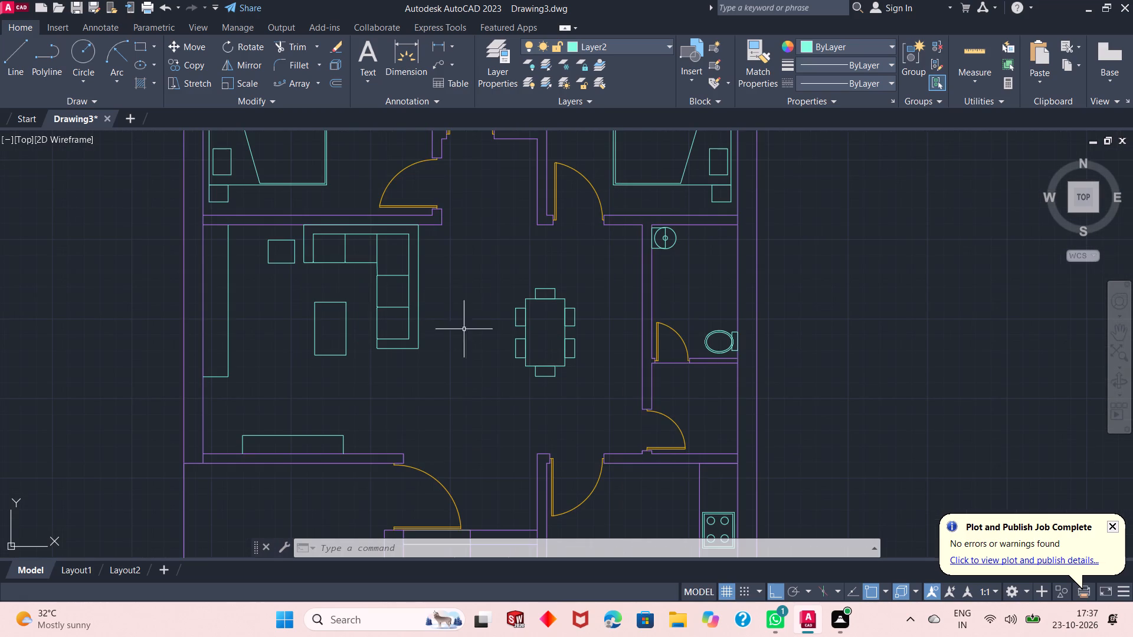
scroll(507, 343, "down", 1)
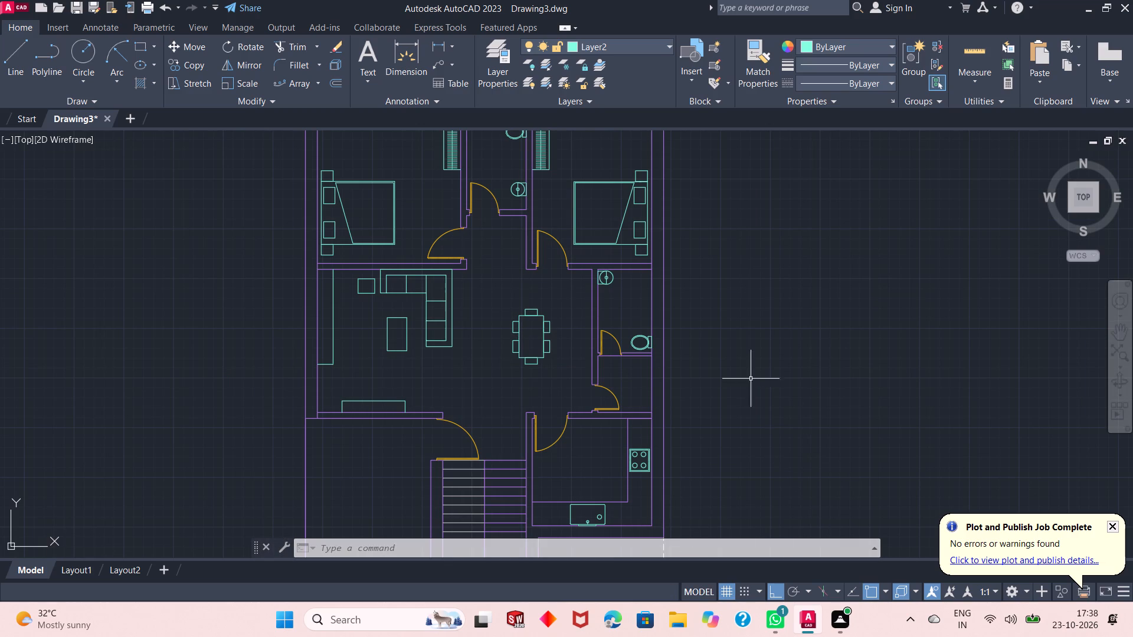
scroll(548, 406, "down", 1)
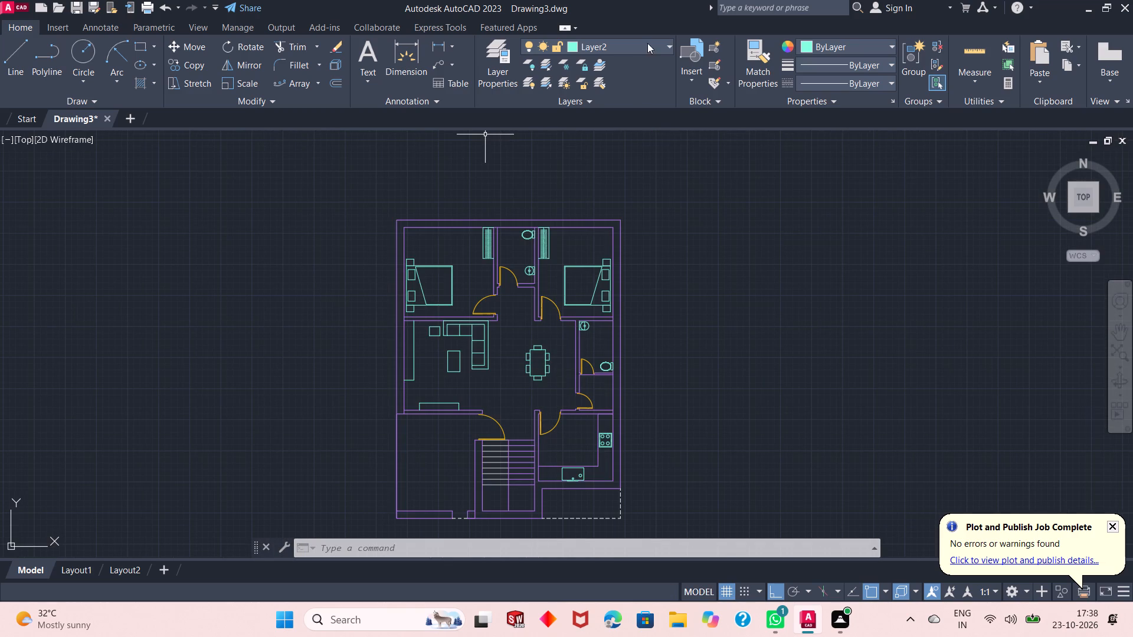
On Layer3, draw a line straight across the north exterior wall's thickness above the northwest bedroom.
left_click(645, 42)
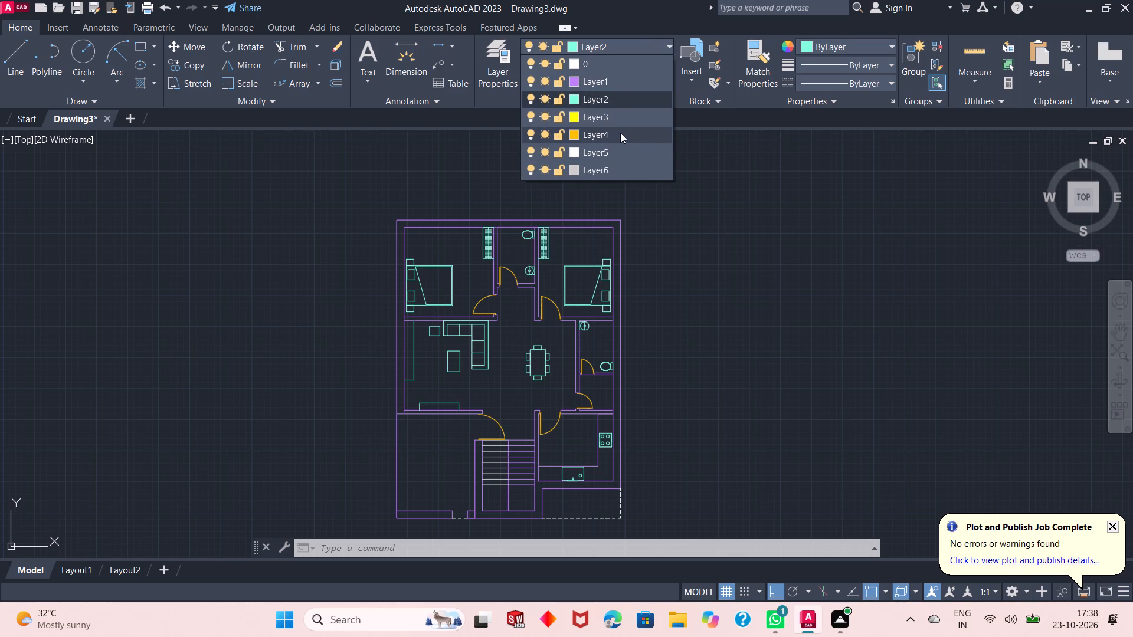
left_click(612, 116)
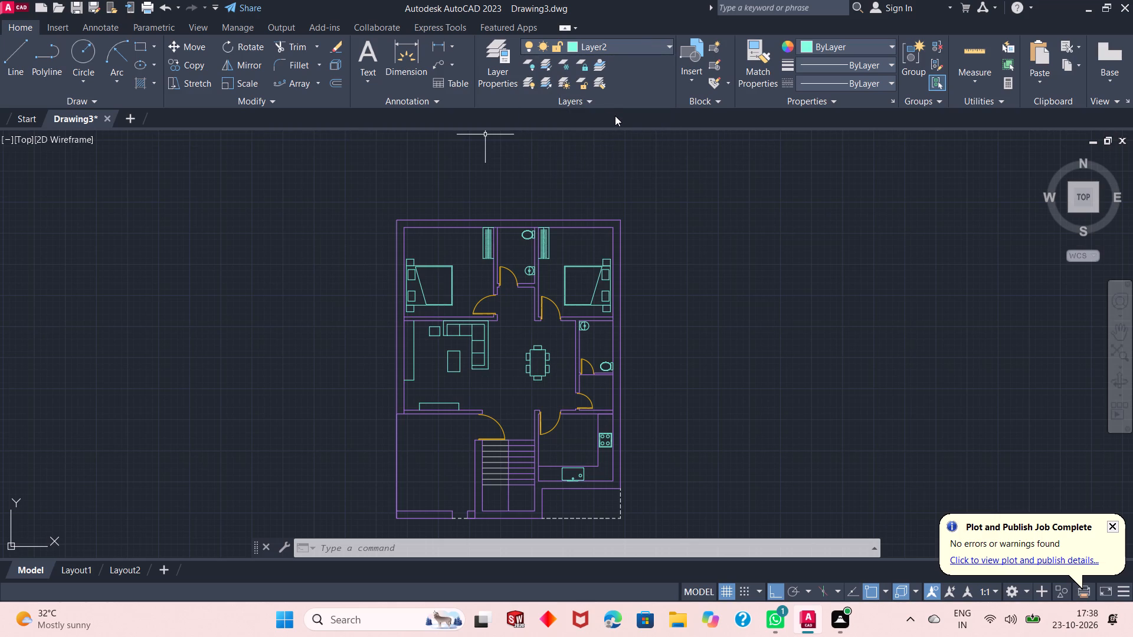
left_click(17, 65)
scroll(444, 202, "up", 3)
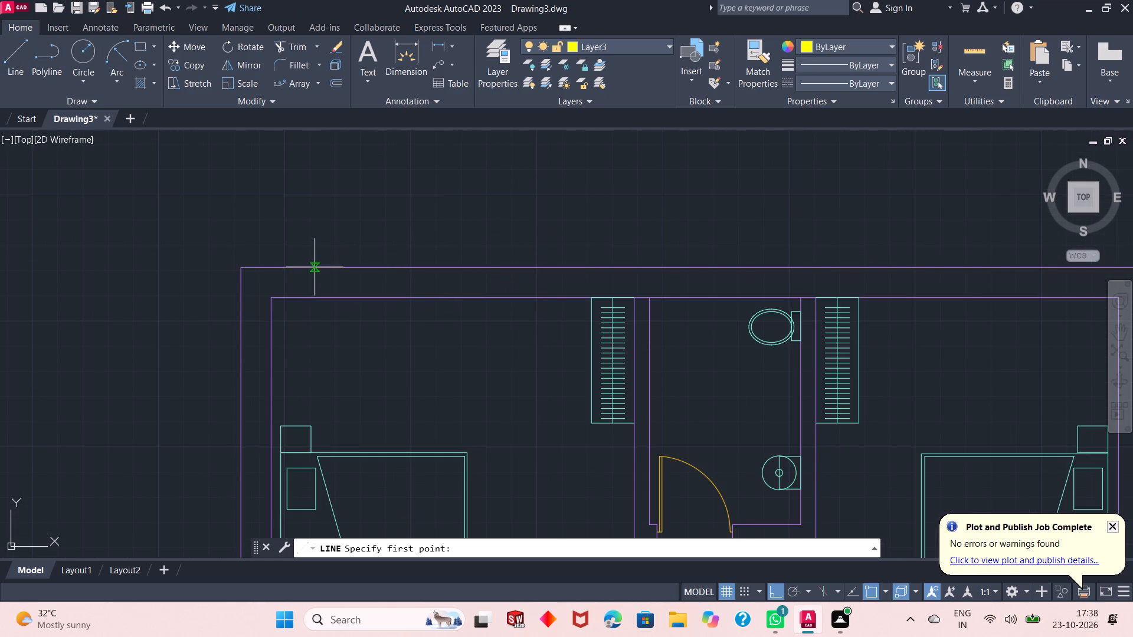
left_click(354, 268)
left_click(350, 298)
right_click(405, 221)
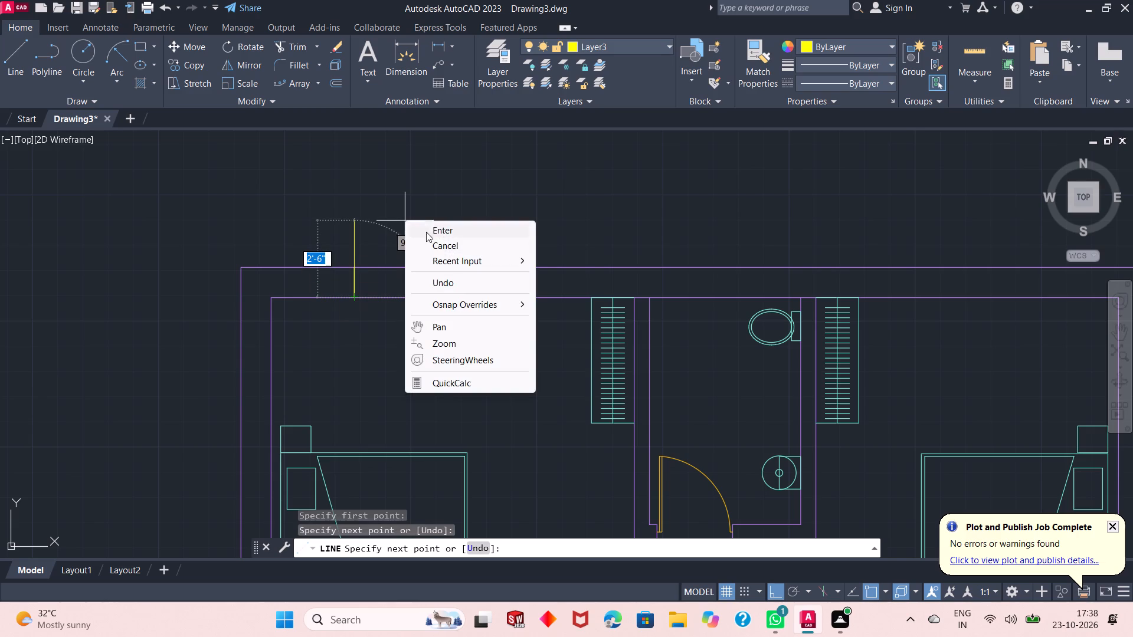
left_click(438, 228)
Offset the line across the north wall 4' to the east.
left_click(339, 76)
right_click(365, 134)
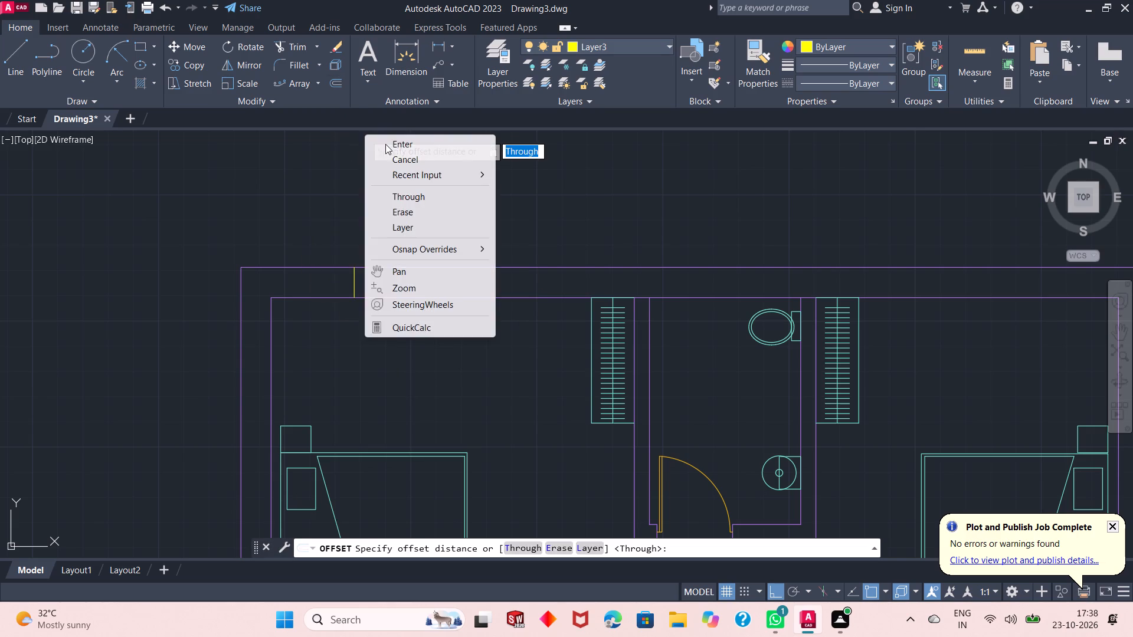
left_click(394, 146)
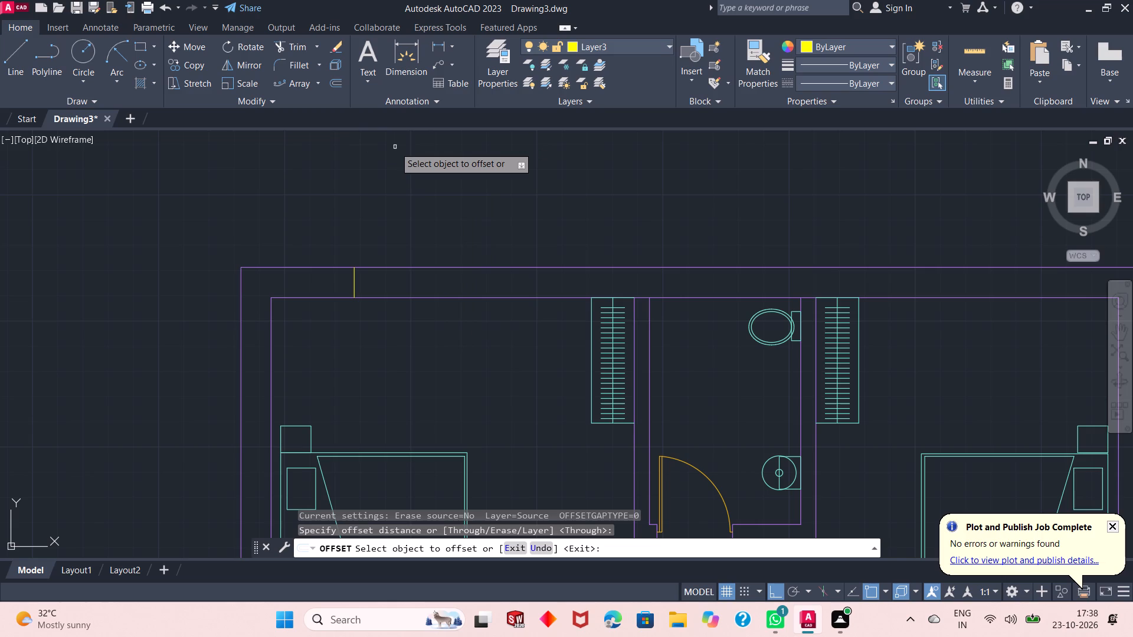
left_click(353, 279)
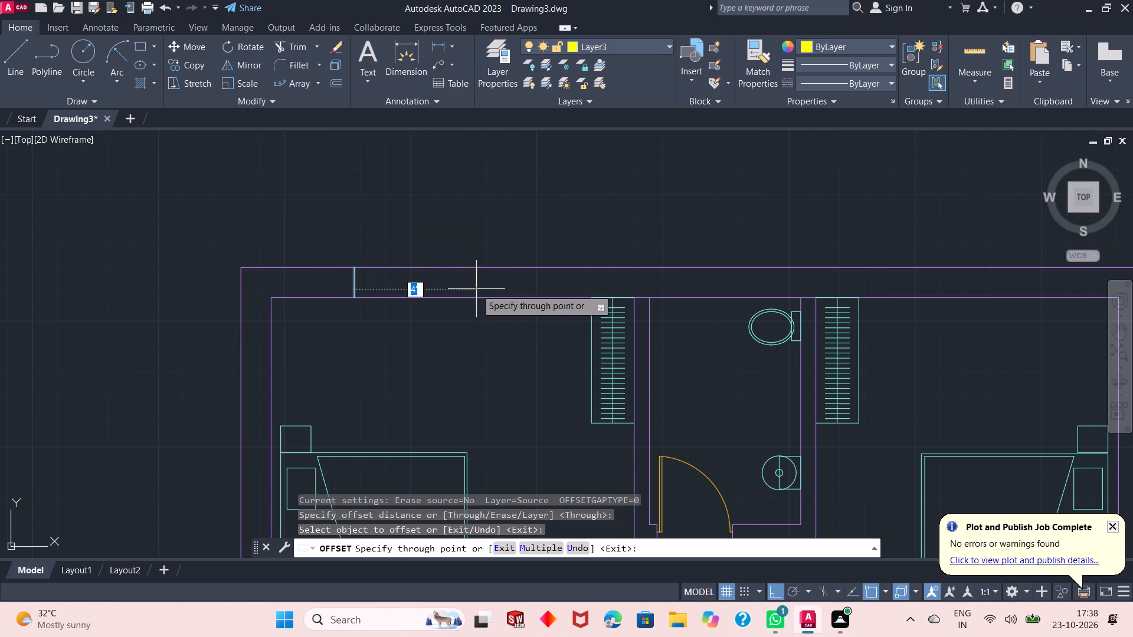
type("4'")
key("Return")
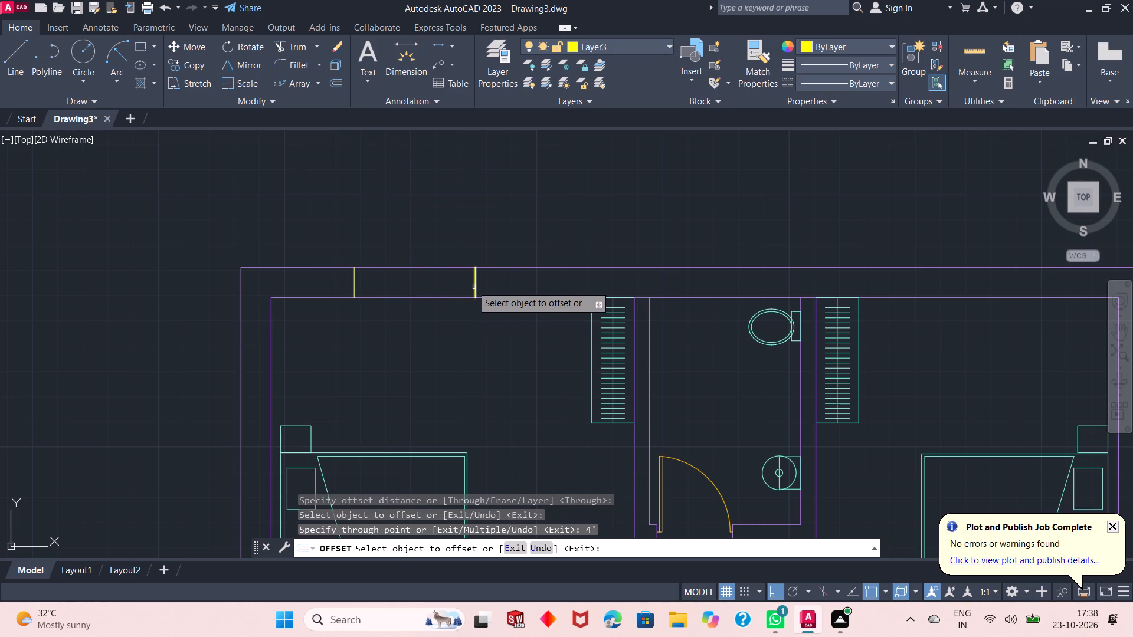
key("Escape")
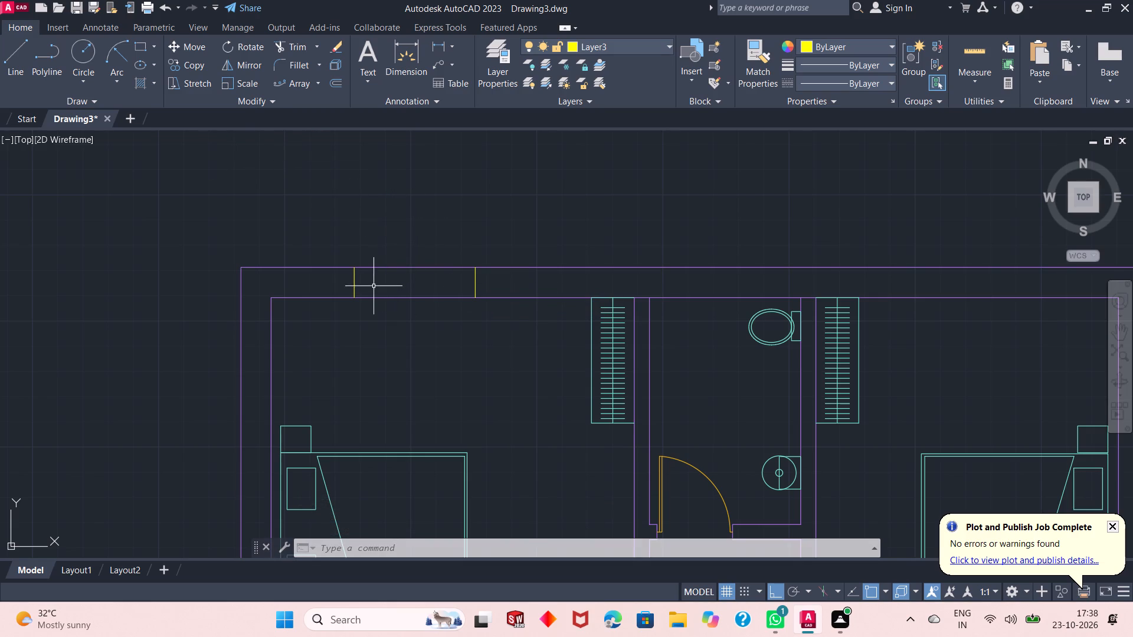
Draw a horizontal line within the north wall, joining the midpoints of the two lines that cross it.
left_click(16, 49)
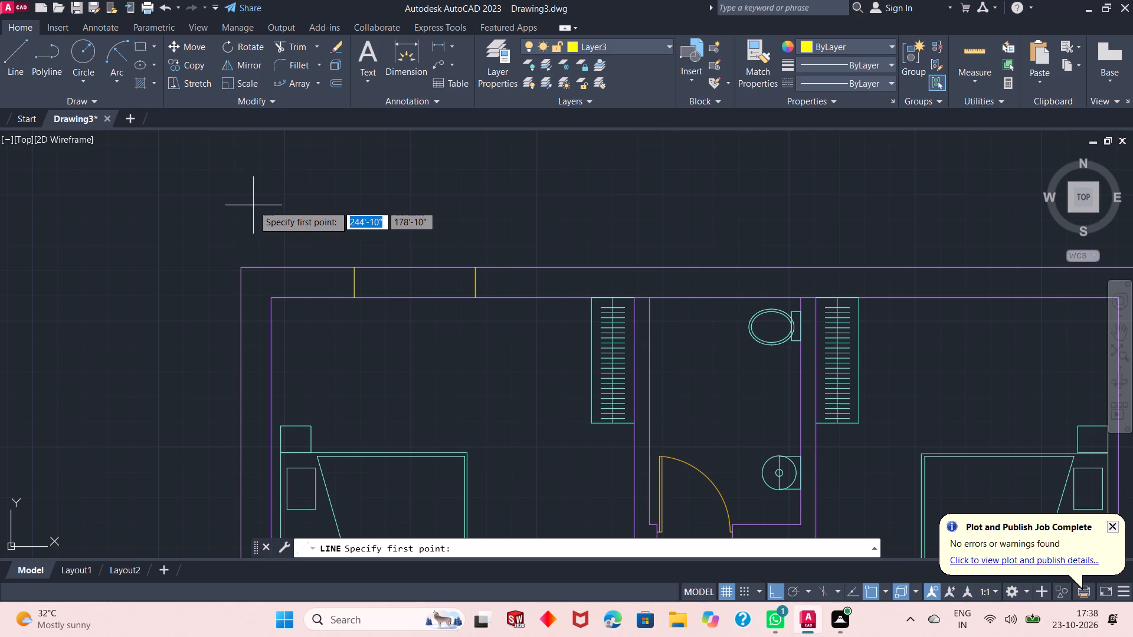
left_click(355, 284)
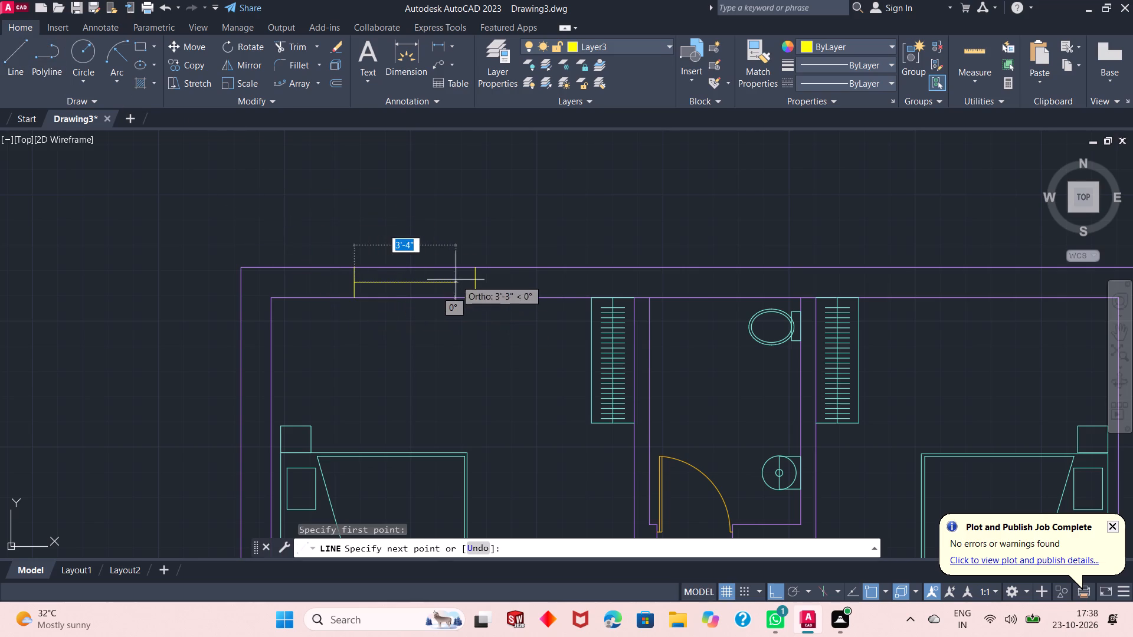
left_click(475, 280)
right_click(502, 215)
left_click(540, 214)
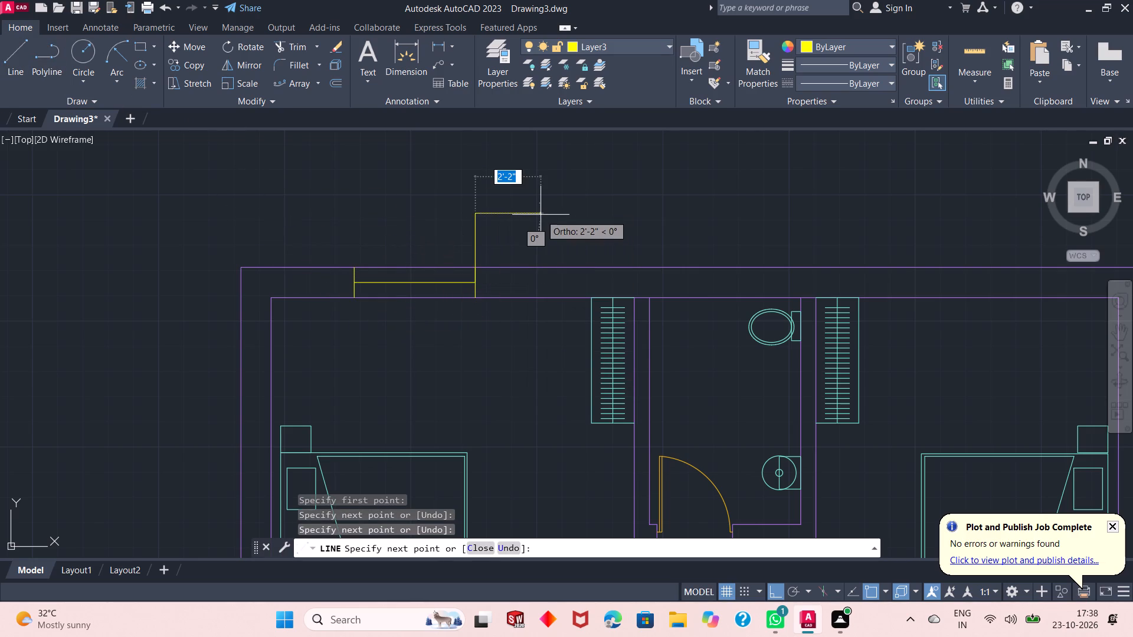
key("Escape")
Erase the stray vertical segment extending north from the east end of the window's center line.
left_click(526, 214)
left_click(449, 241)
right_click(556, 208)
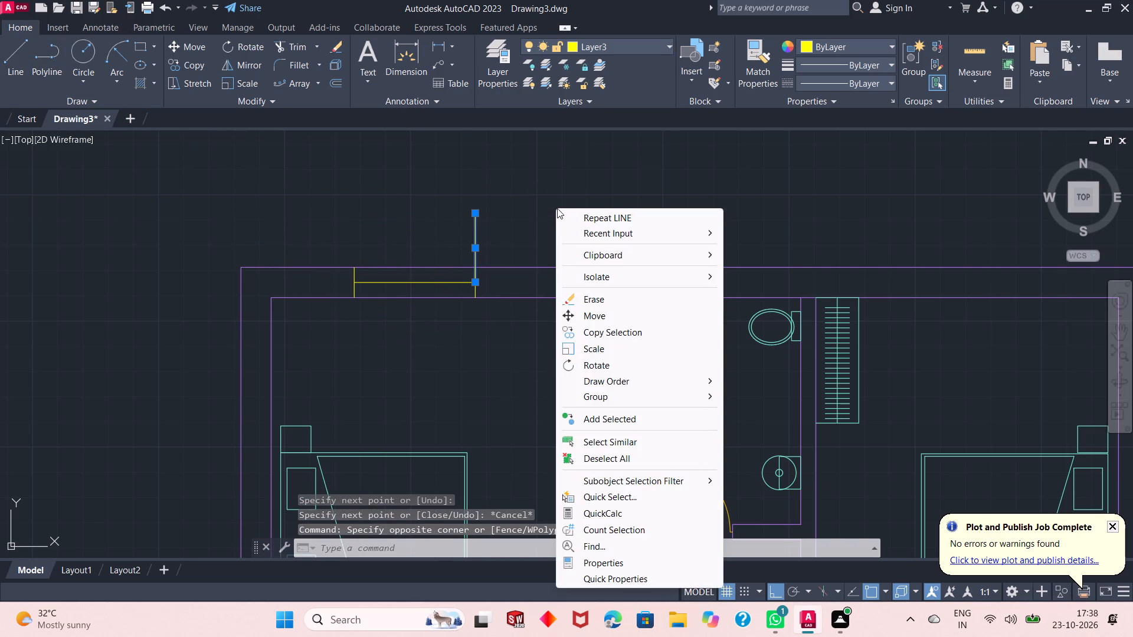
left_click(590, 295)
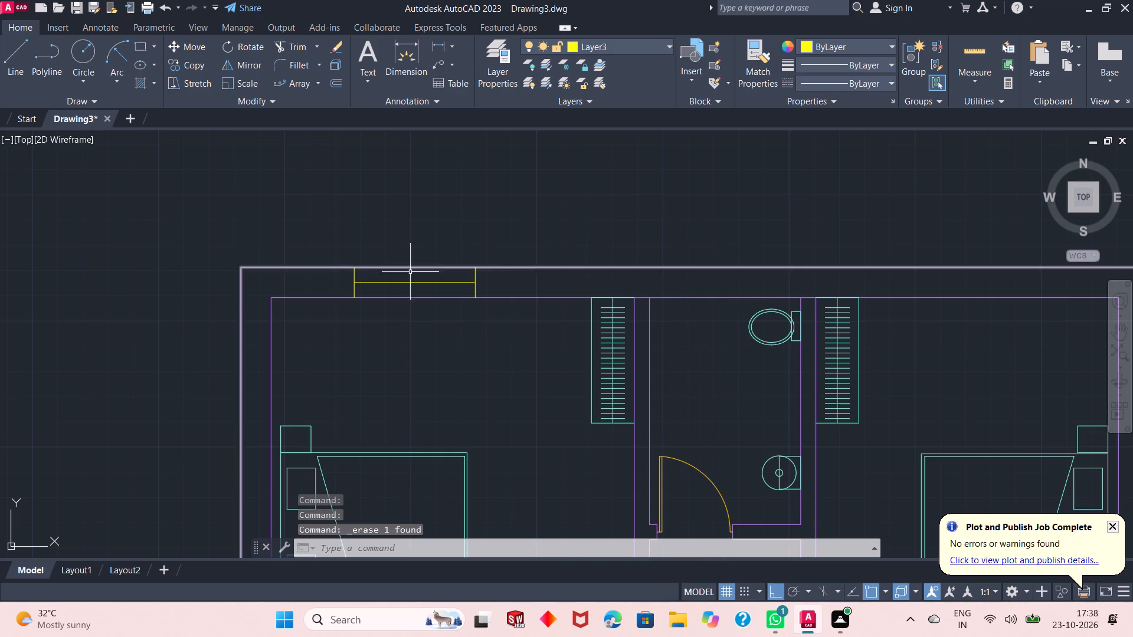
Copy the northwest bedroom's window horizontally along the north exterior wall to the section above the northeast bedroom.
left_click(483, 276)
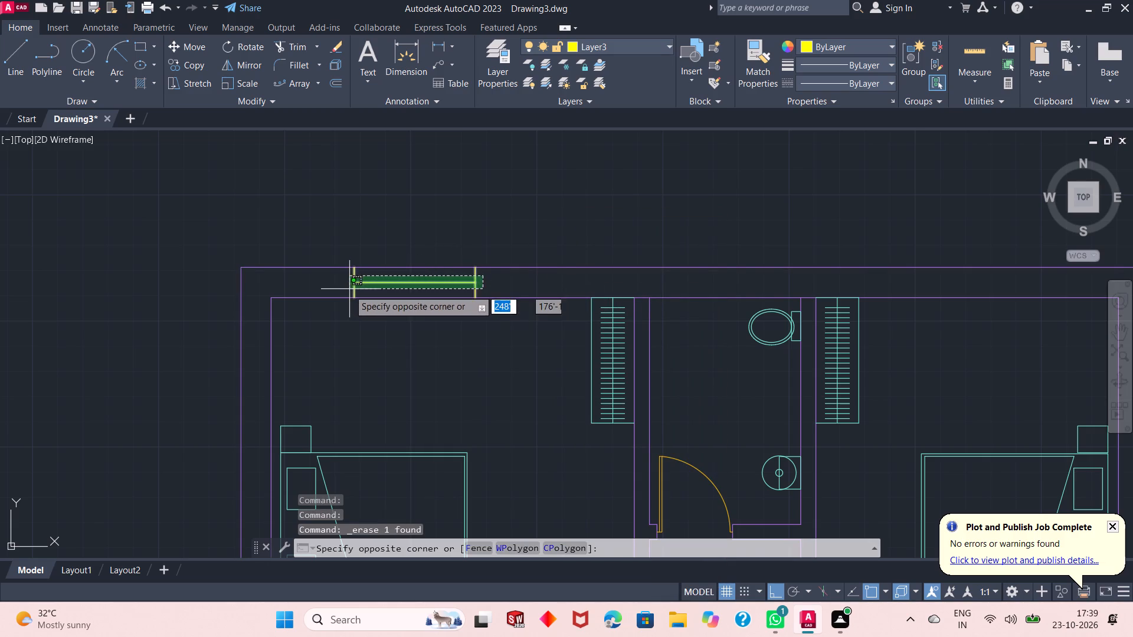
left_click(347, 290)
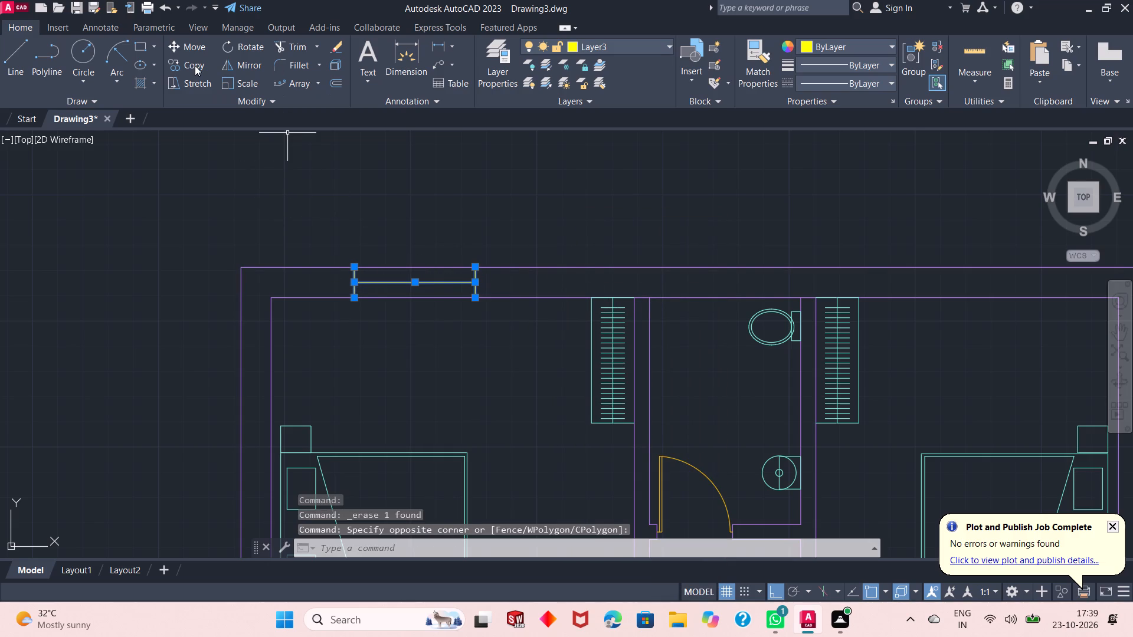
left_click(191, 61)
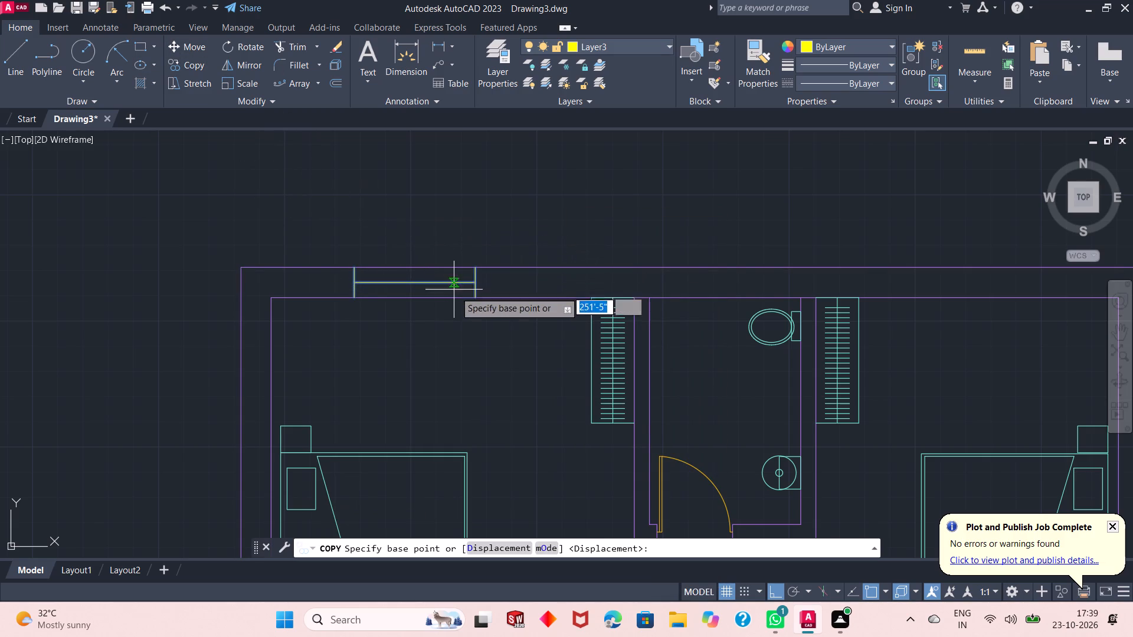
left_click(472, 295)
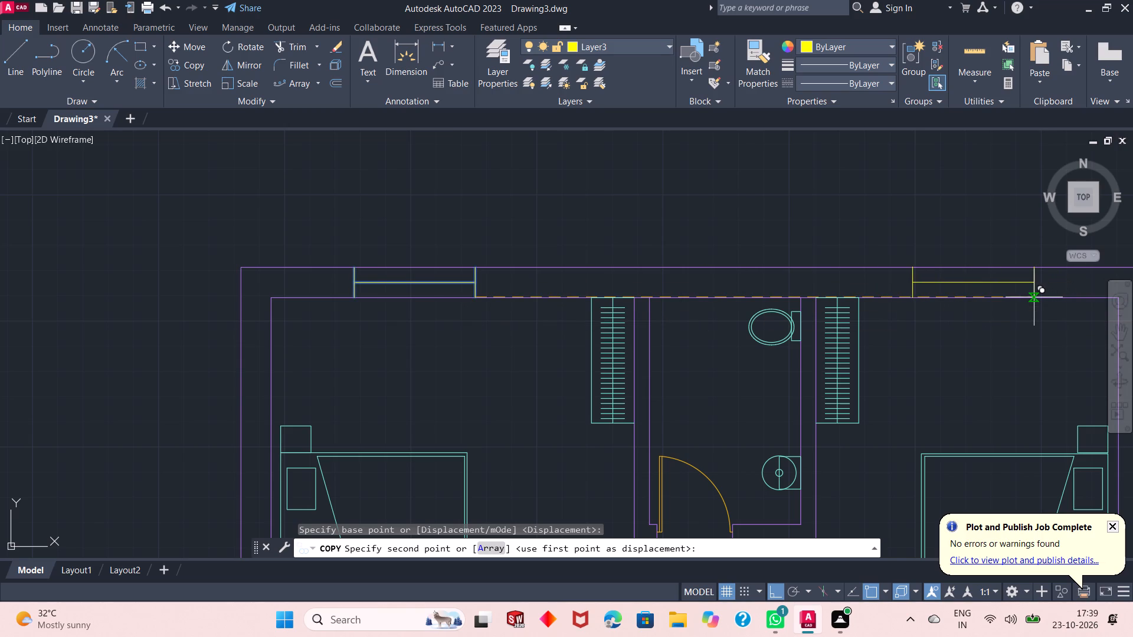
left_click(1018, 298)
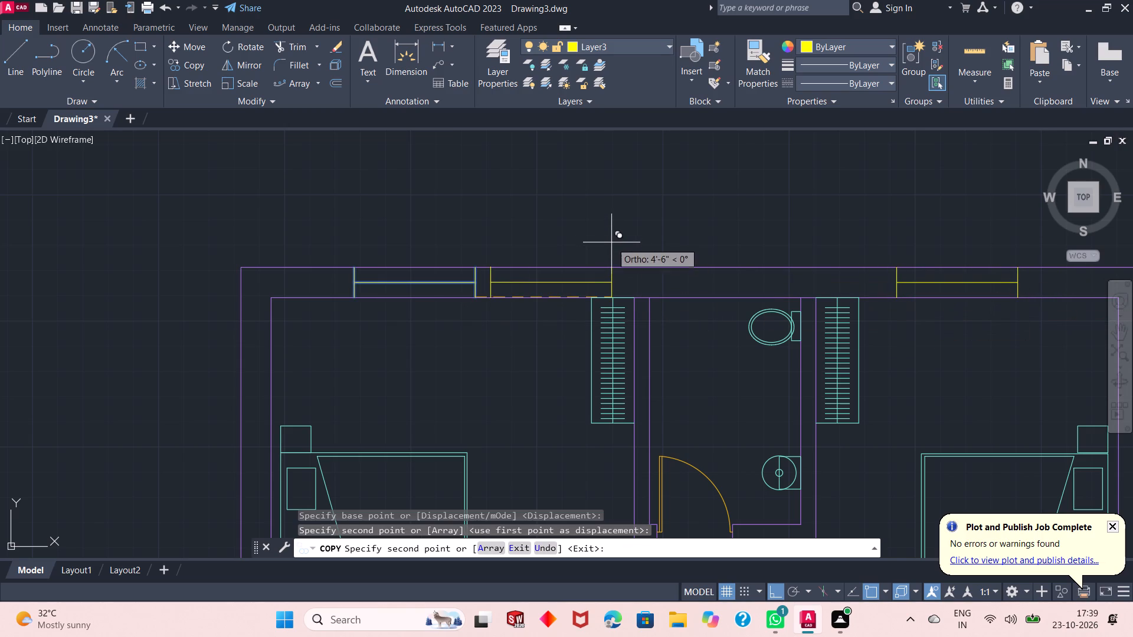
key("Escape")
Draw a line straight across the west exterior wall's thickness beside the north part of the living room.
scroll(595, 213, "down", 2)
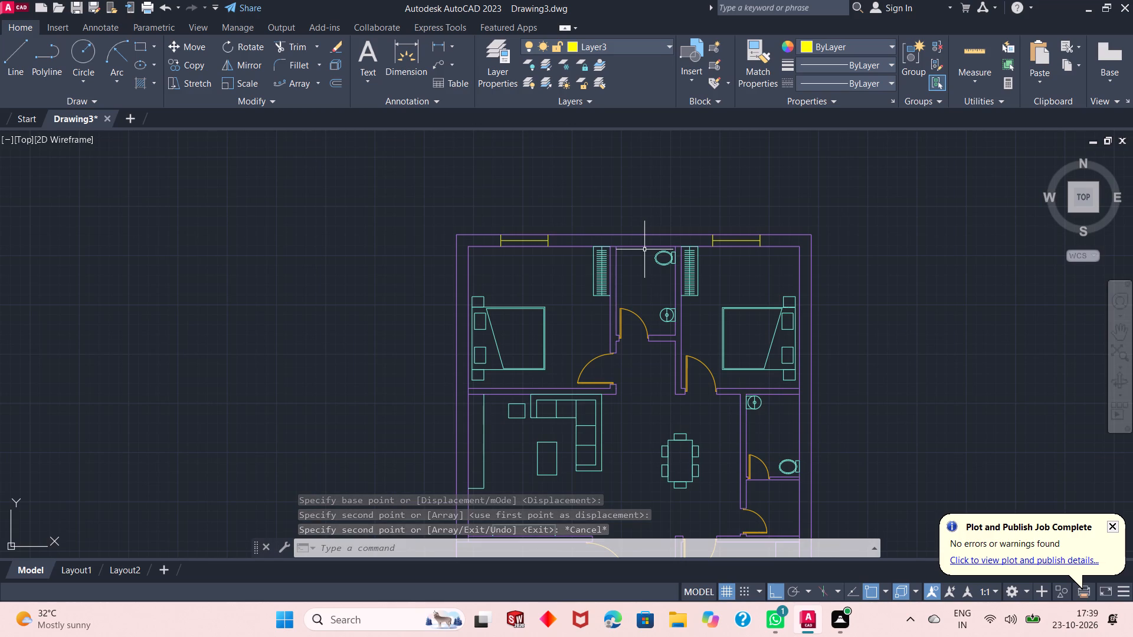
scroll(484, 472, "up", 1)
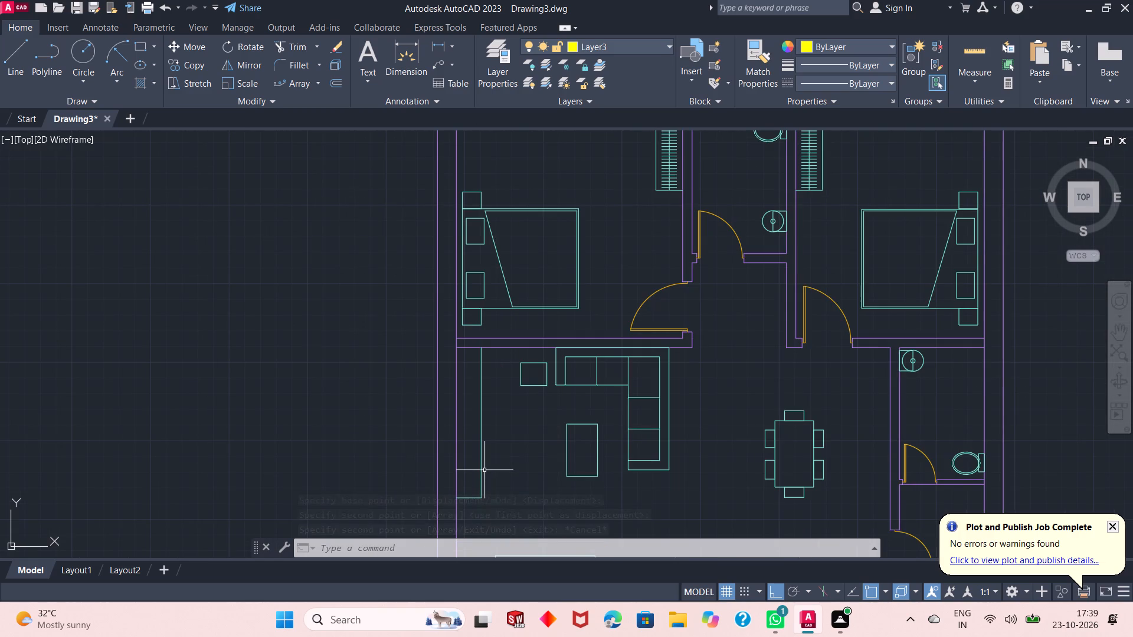
scroll(523, 381, "down", 1)
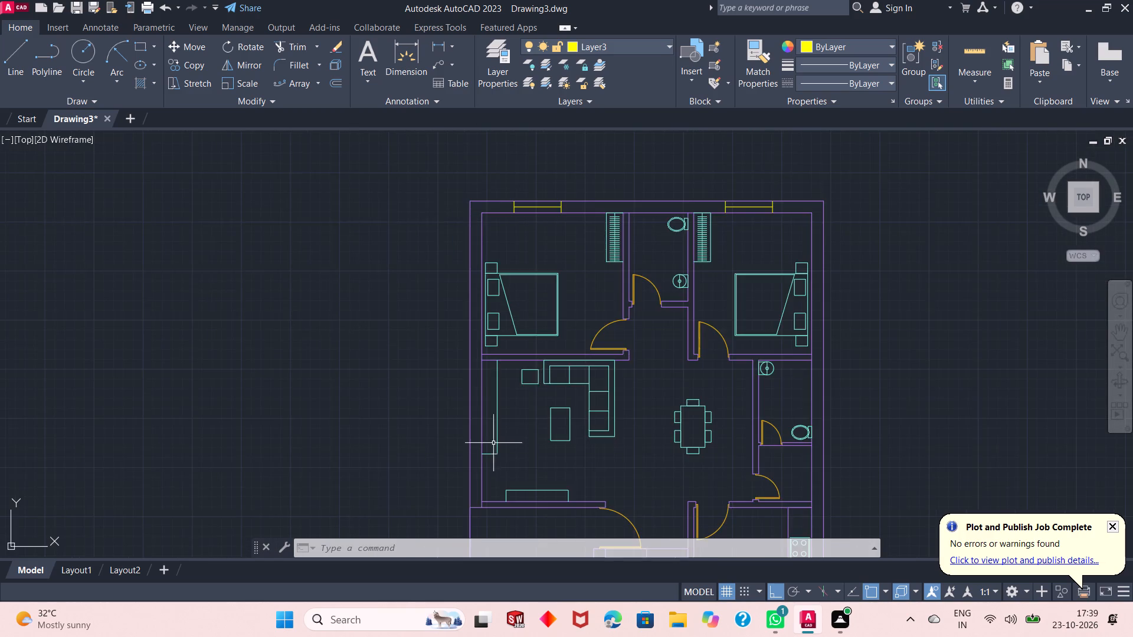
scroll(493, 440, "up", 1)
left_click(8, 70)
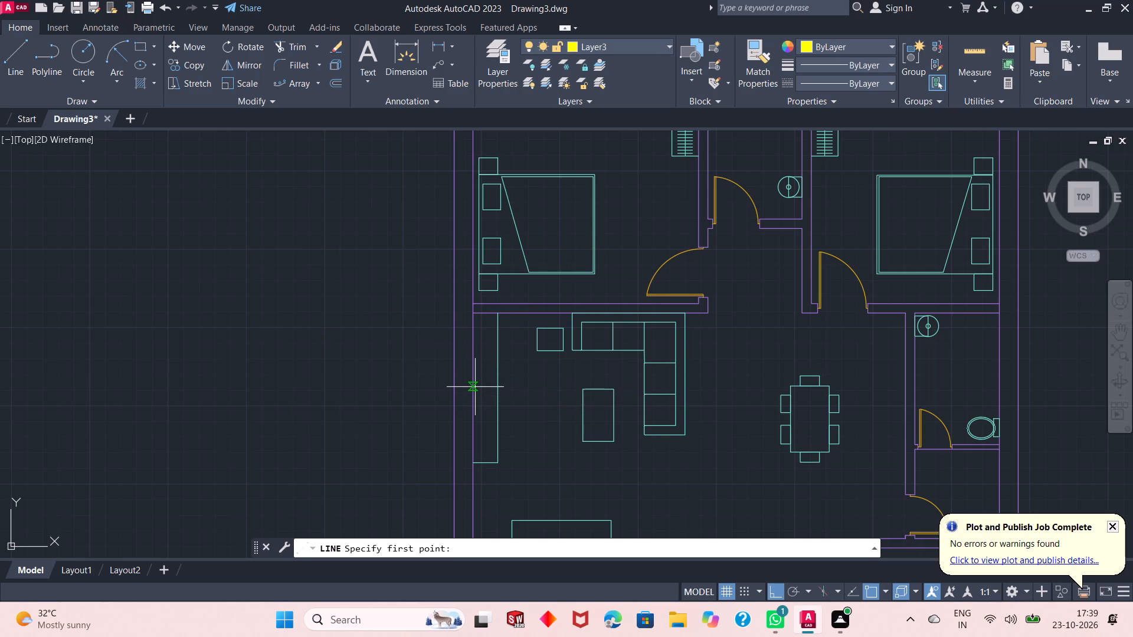
left_click(474, 347)
left_click(459, 346)
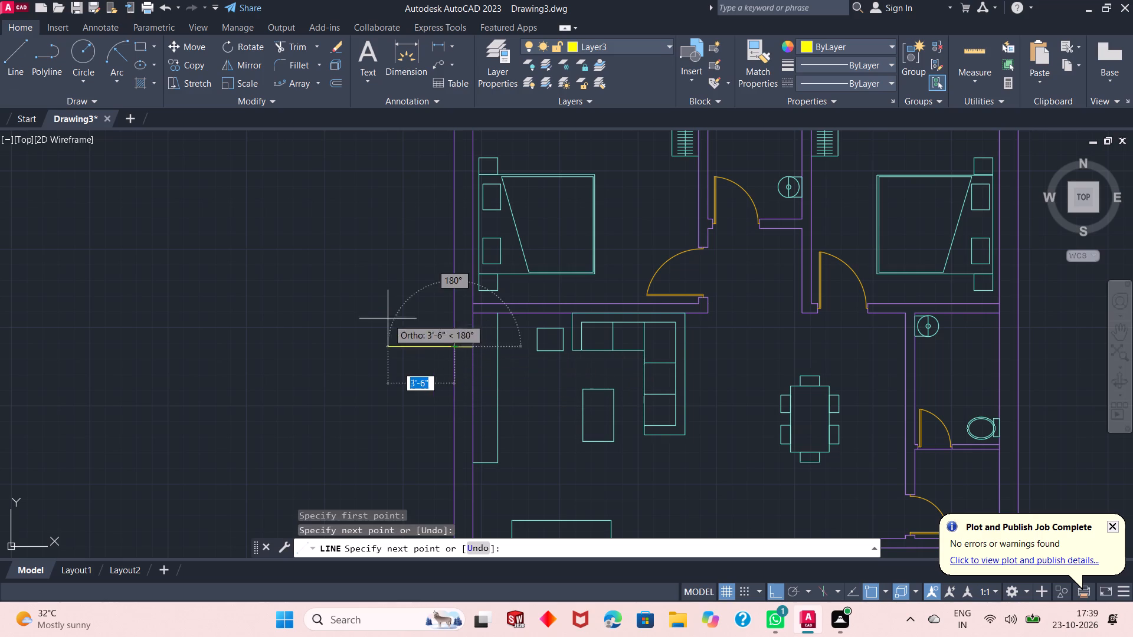
right_click(388, 318)
left_click(407, 322)
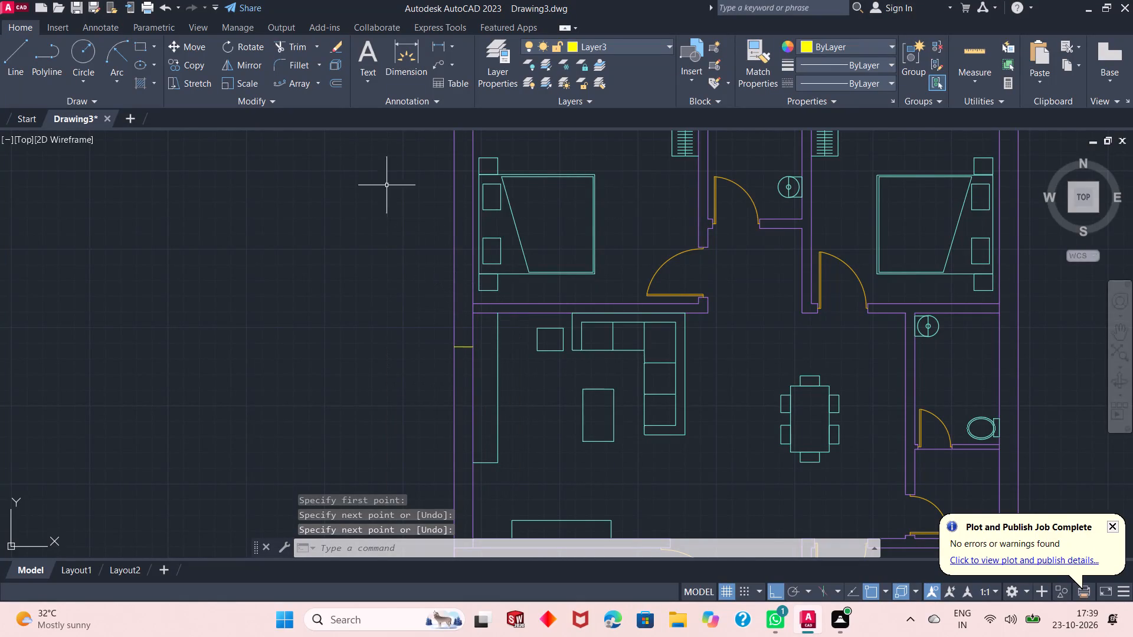
Offset the line across the west wall 3' to the south.
left_click(332, 84)
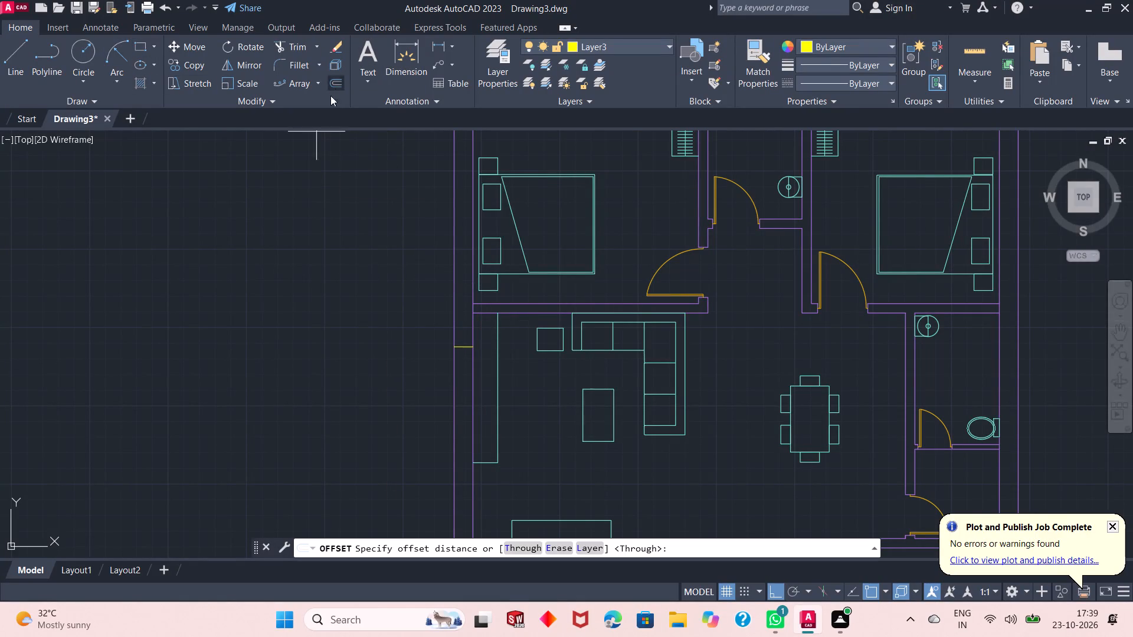
right_click(345, 234)
left_click(408, 249)
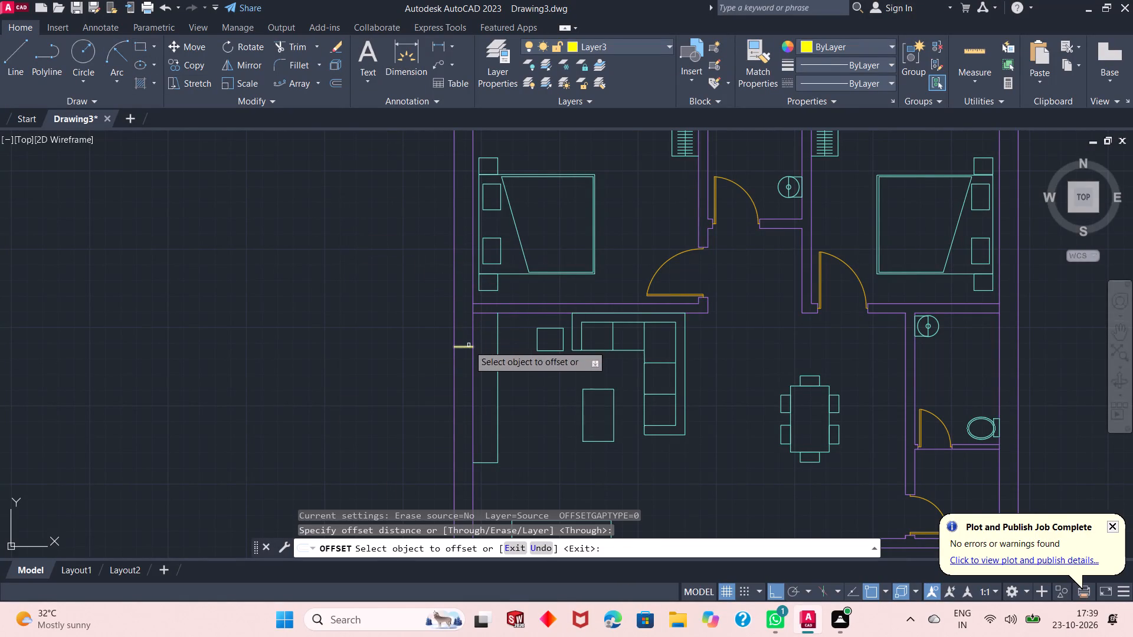
left_click(469, 345)
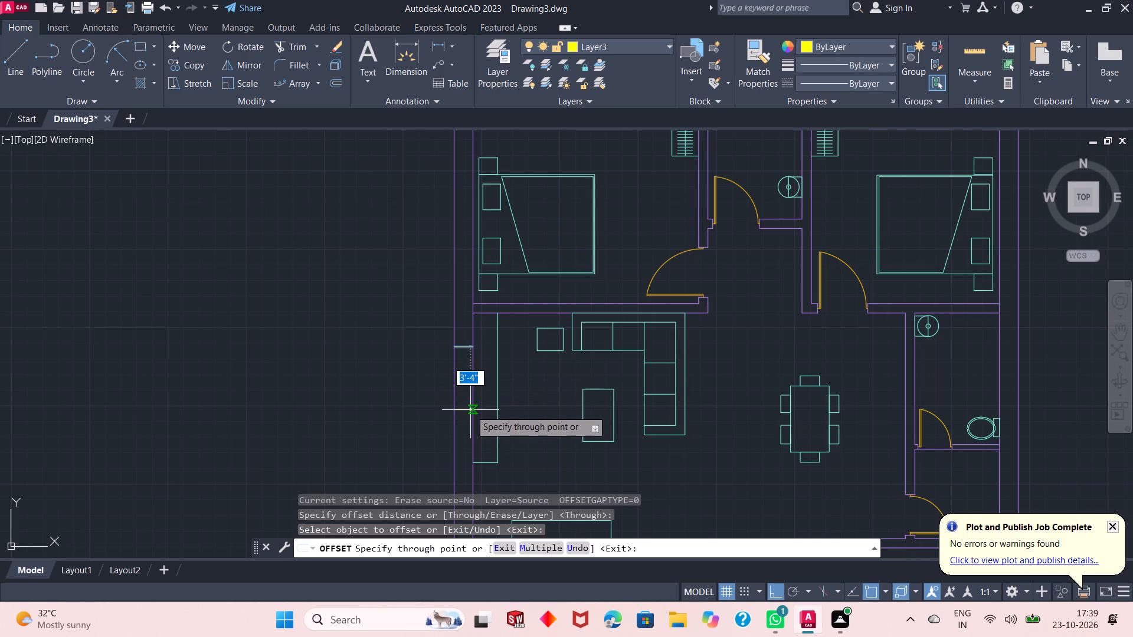
type("3'")
key("Return")
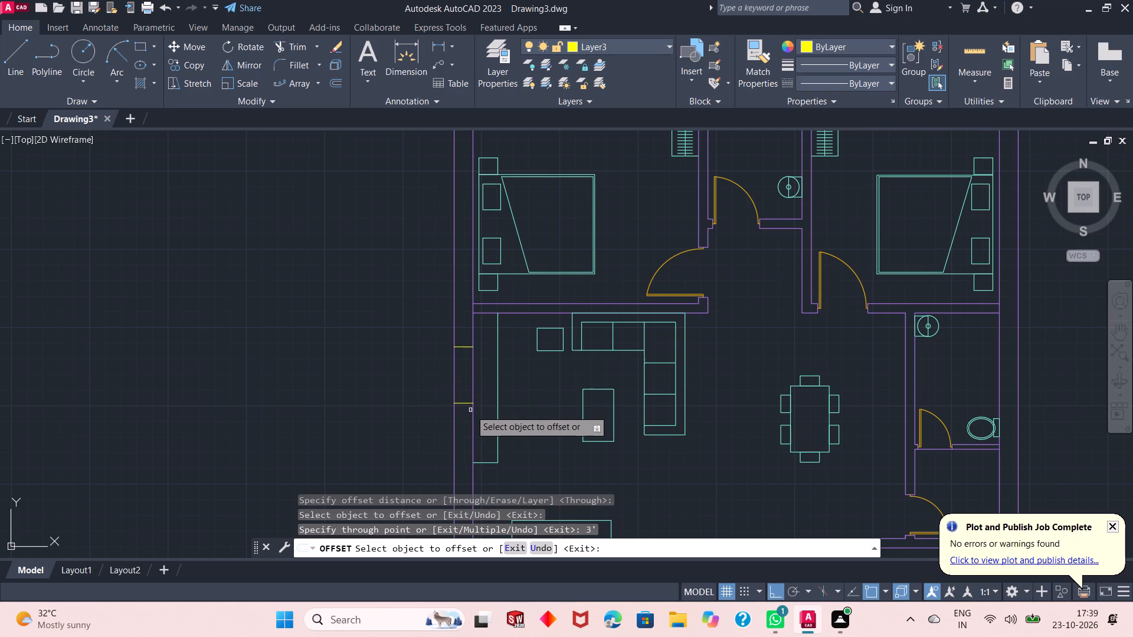
right_click(267, 285)
left_click(283, 290)
Draw a vertical line within the west wall, joining the midpoints of the two lines that cross it.
left_click(24, 48)
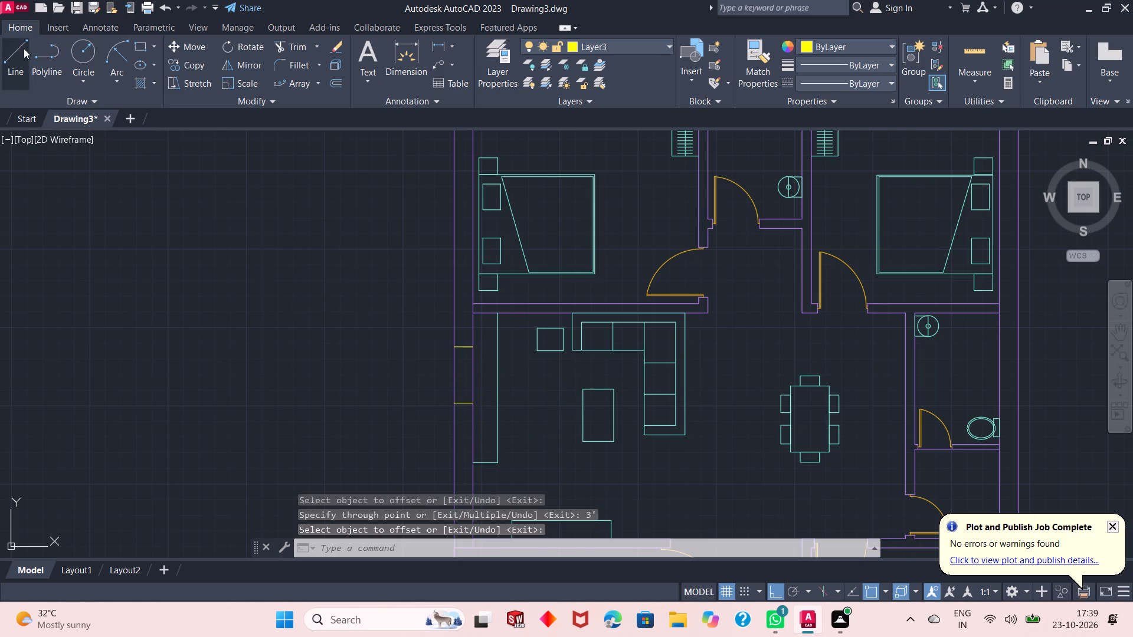
left_click(466, 347)
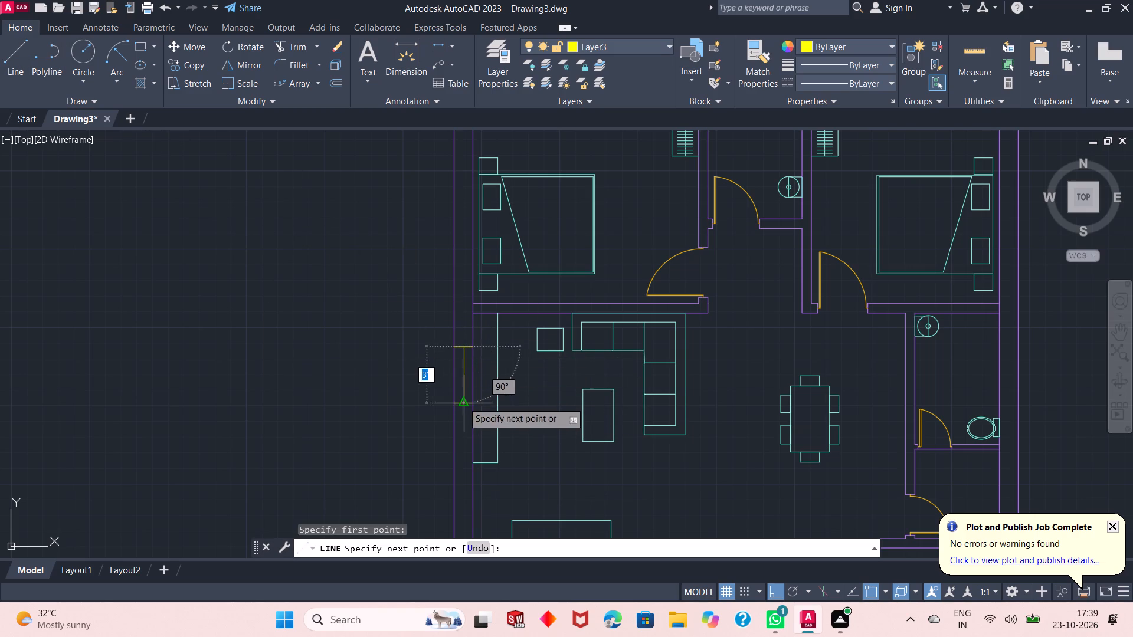
left_click(462, 407)
right_click(365, 348)
left_click(392, 355)
With Ortho off, copy the northwest bedroom's window into the south exterior wall segment west of the dashed opening.
scroll(394, 372, "down", 1)
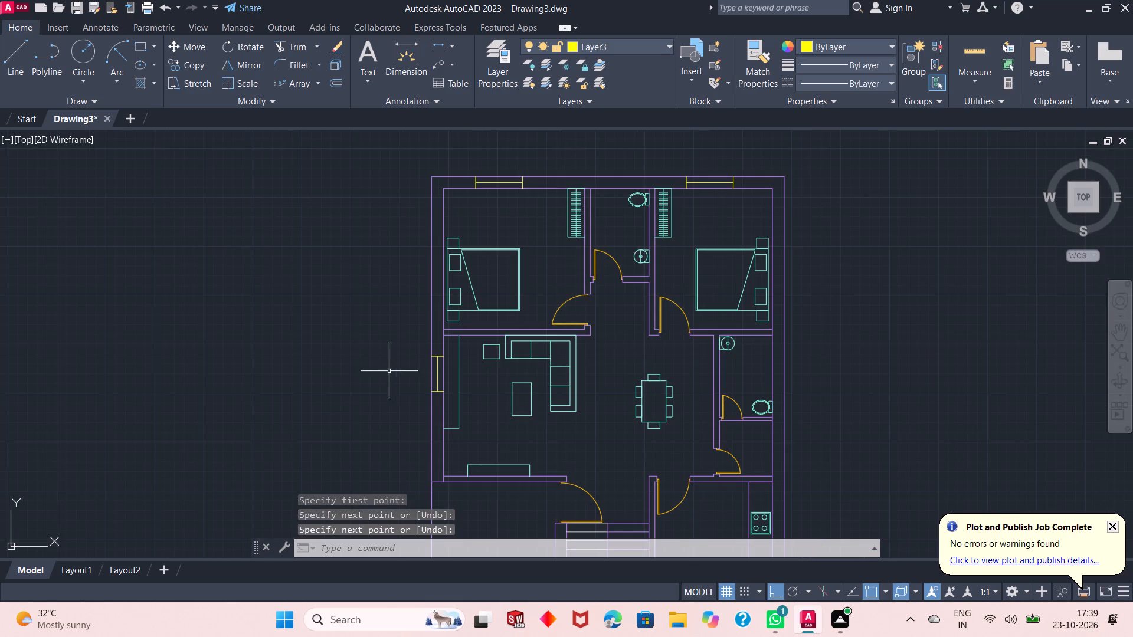
scroll(624, 339, "down", 1)
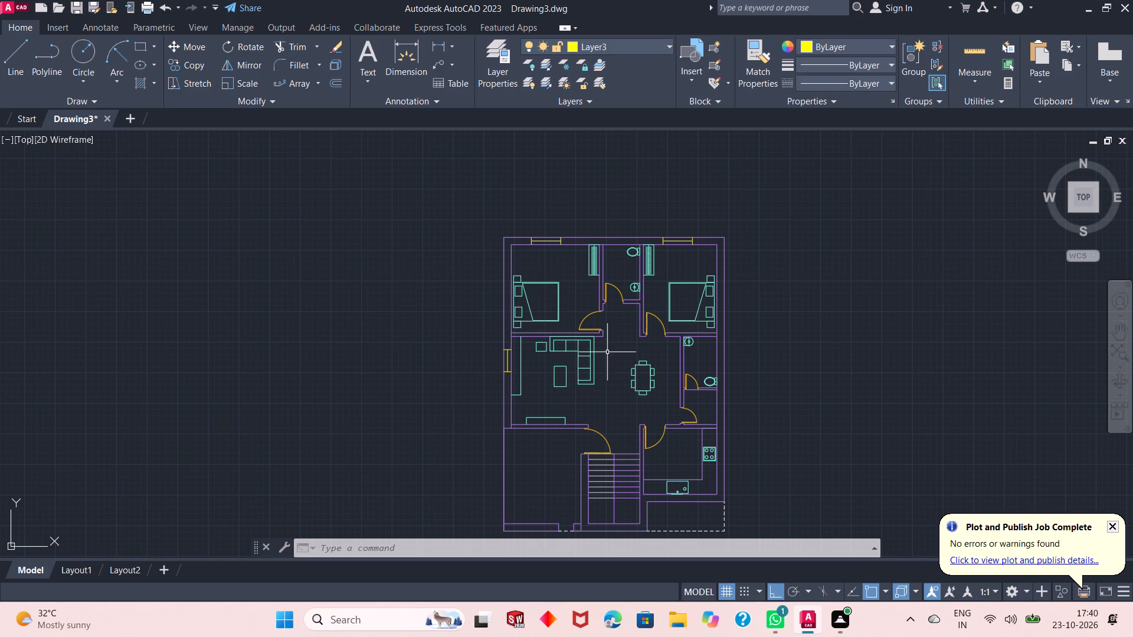
scroll(631, 277, "down", 1)
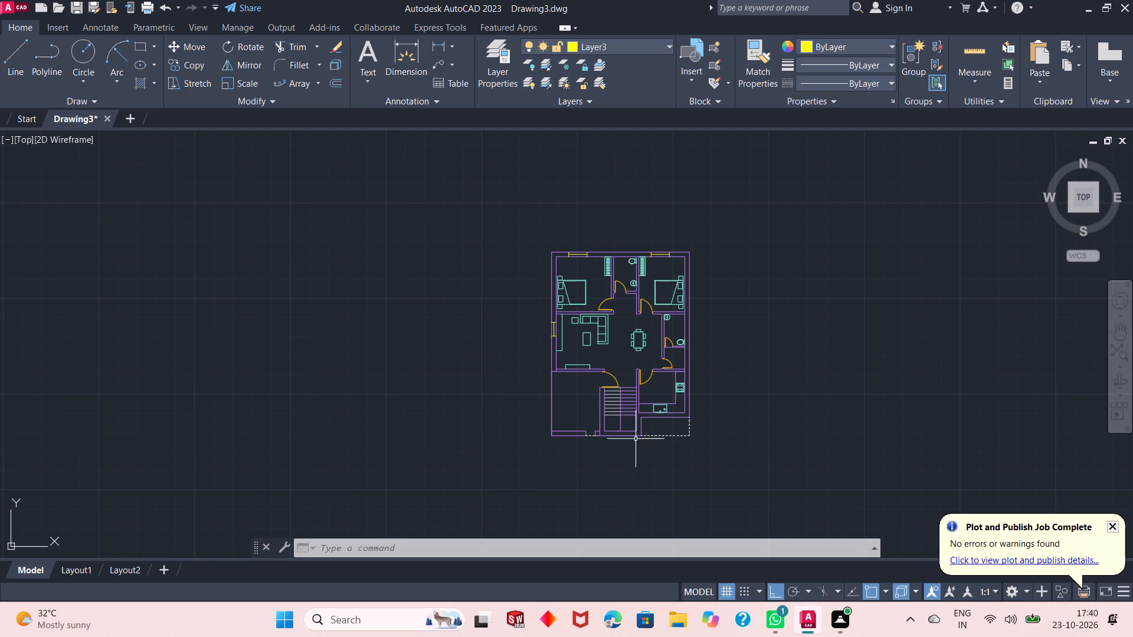
scroll(580, 452, "up", 2)
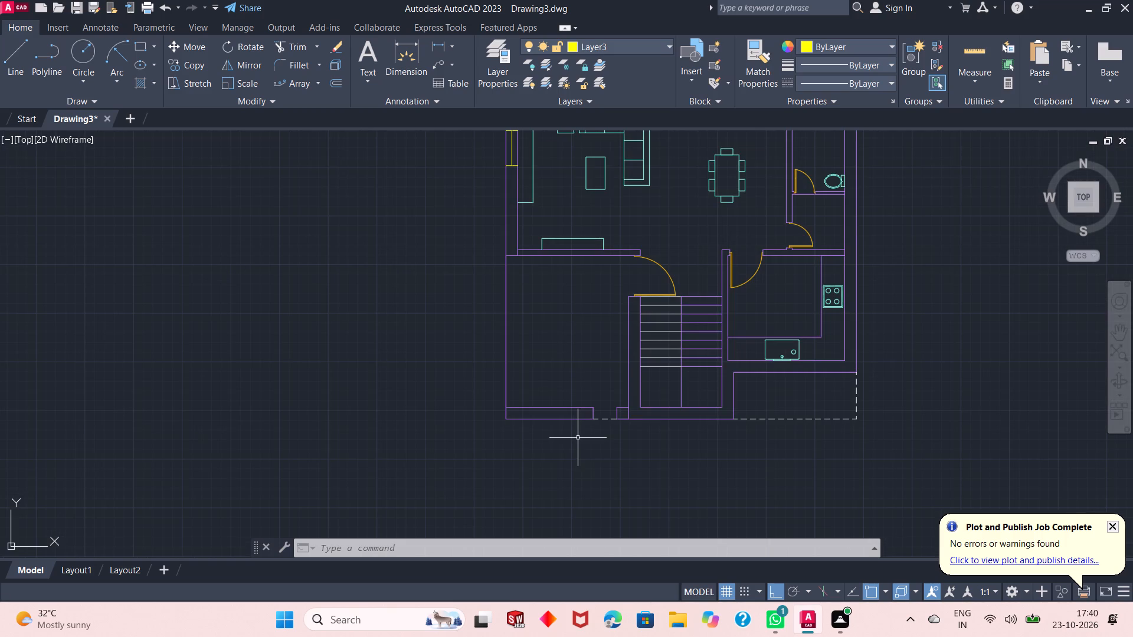
scroll(554, 415, "down", 1)
scroll(590, 293, "down", 1)
scroll(592, 169, "up", 3)
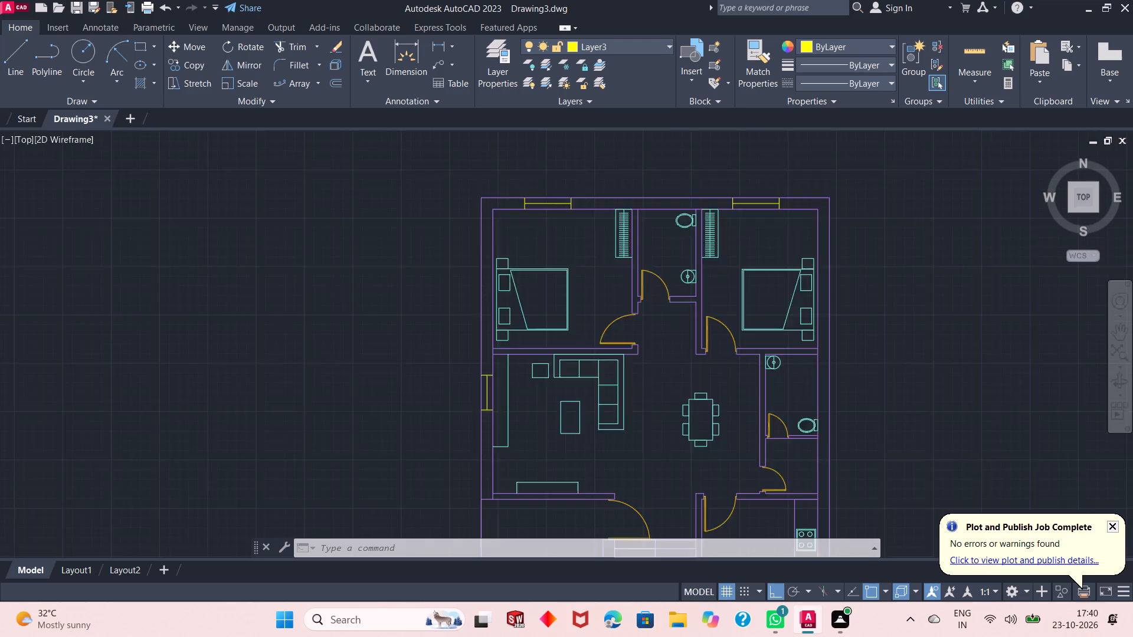
scroll(588, 203, "up", 1)
left_click(549, 193)
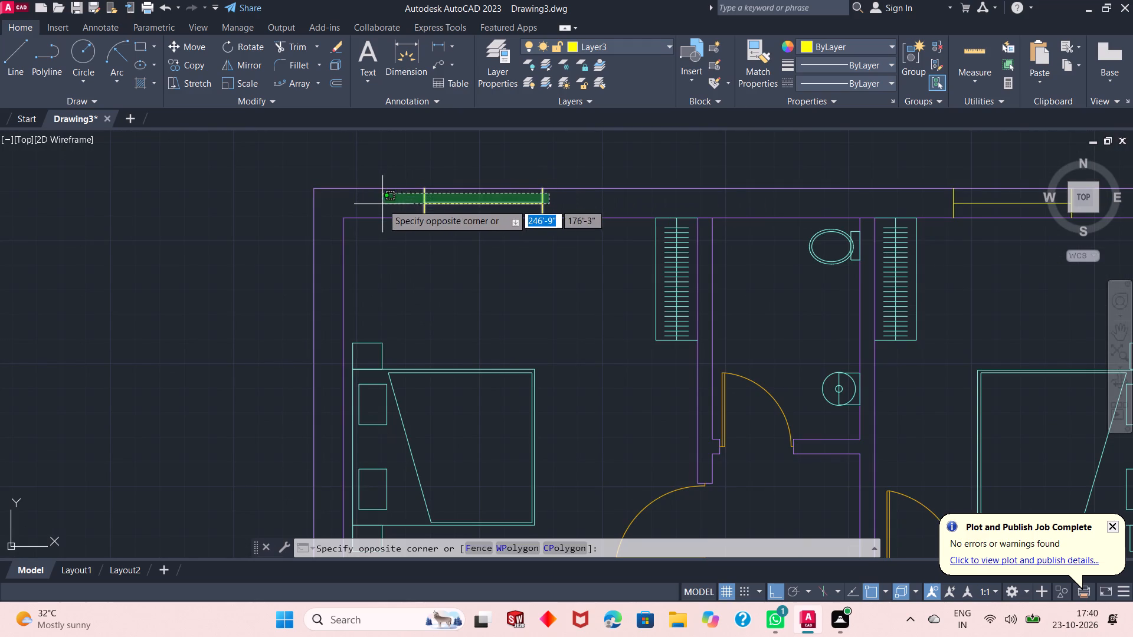
left_click(382, 215)
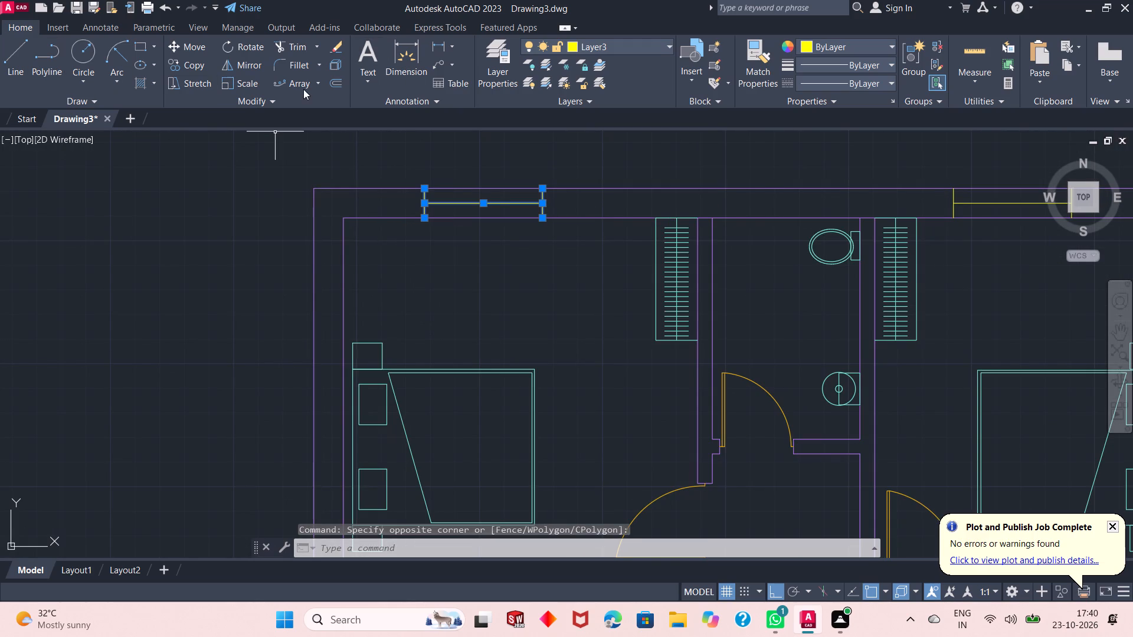
left_click(182, 65)
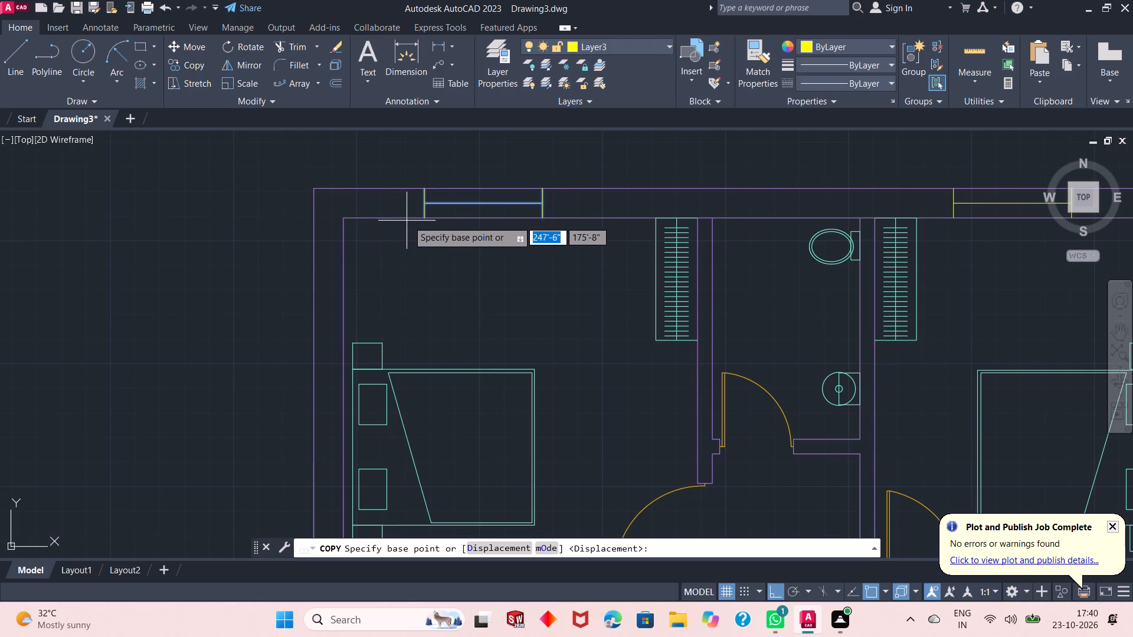
left_click(424, 219)
scroll(443, 255, "down", 3)
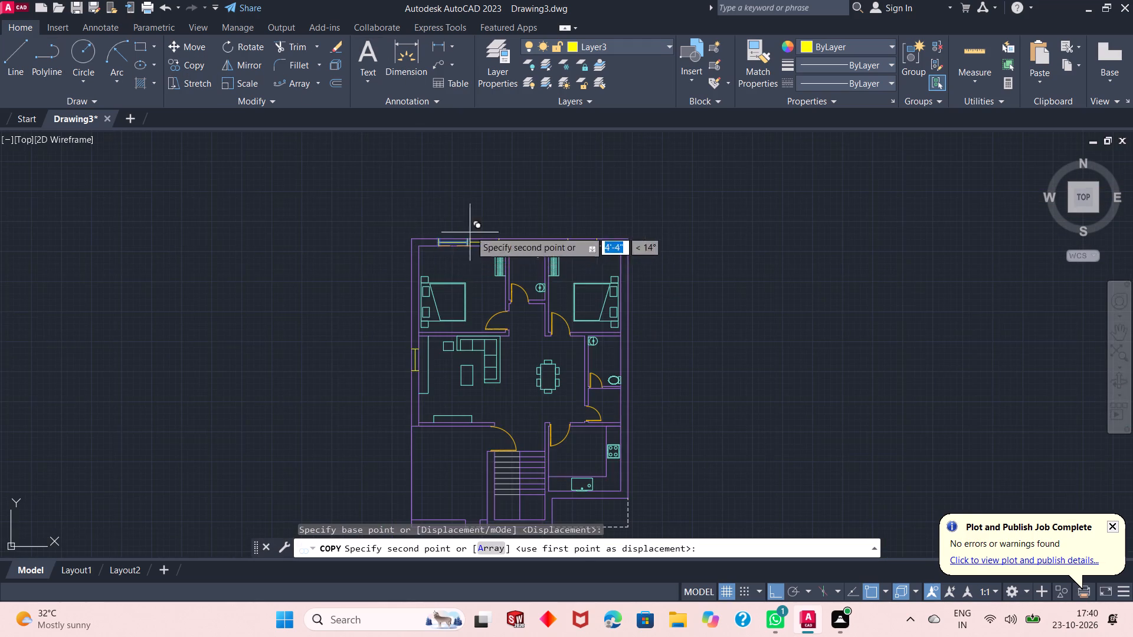
scroll(479, 204, "down", 2)
scroll(476, 368, "up", 2)
scroll(465, 320, "up", 2)
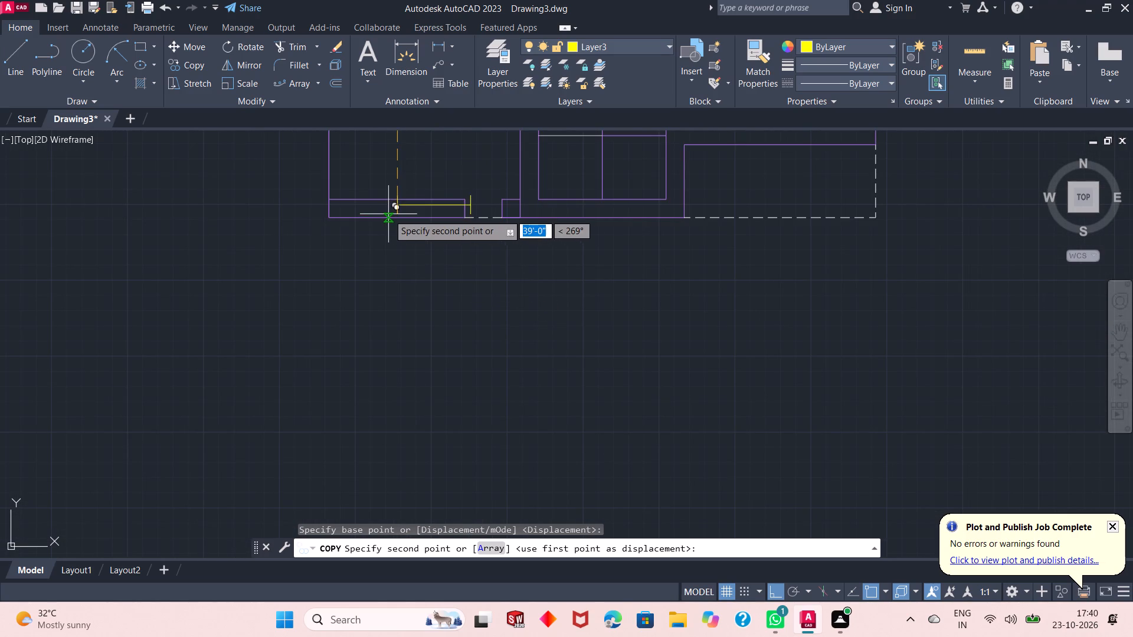
left_click(772, 589)
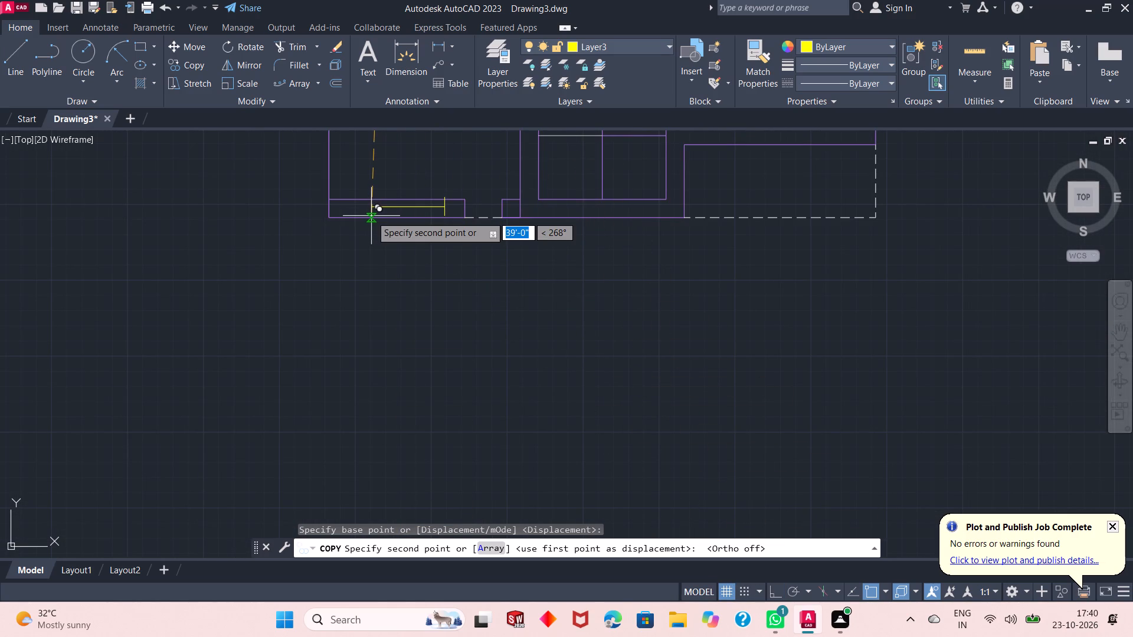
left_click(369, 218)
scroll(458, 278, "down", 2)
right_click(459, 278)
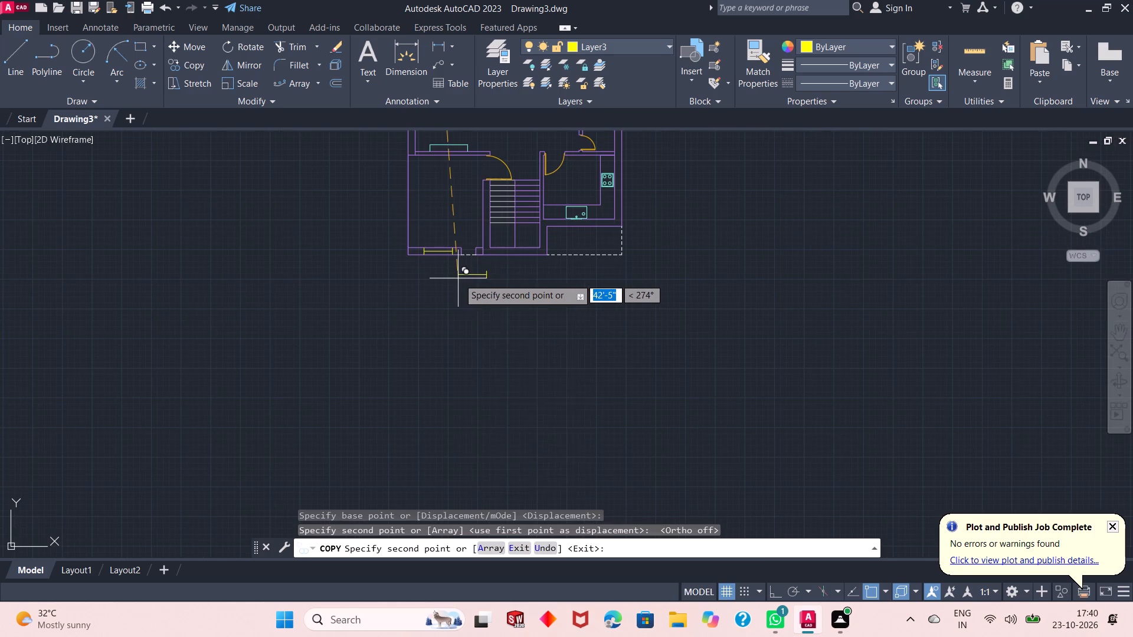
left_click(475, 285)
Draw a line straight across the south wall's thickness below the west half of the staircase.
scroll(522, 343, "down", 3)
scroll(524, 289, "up", 2)
scroll(508, 360, "up", 1)
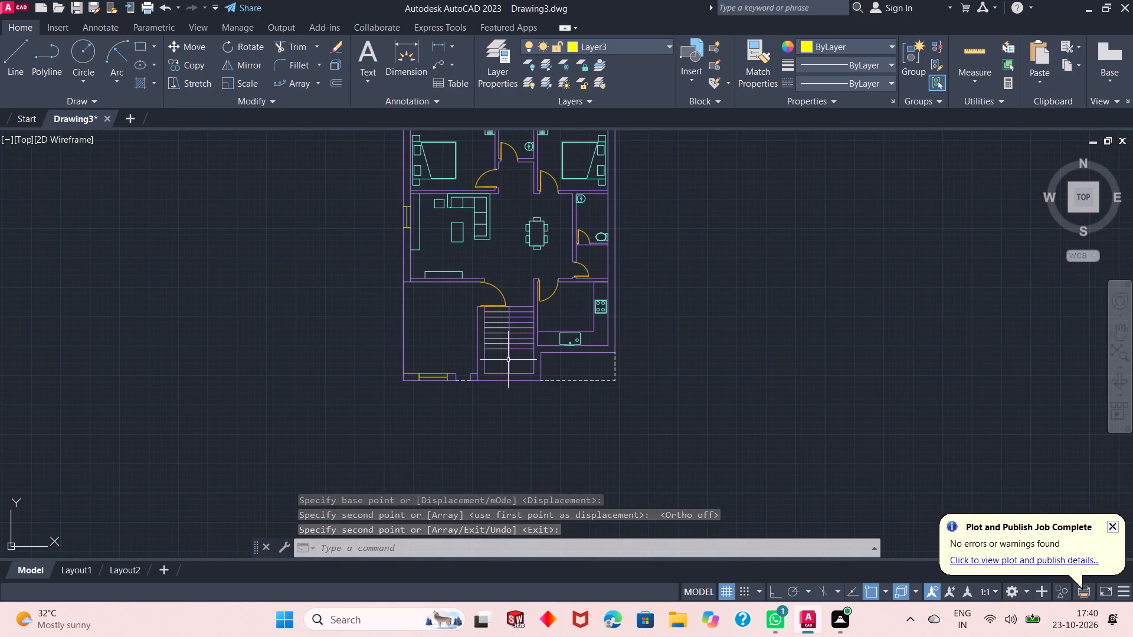
scroll(505, 394, "up", 2)
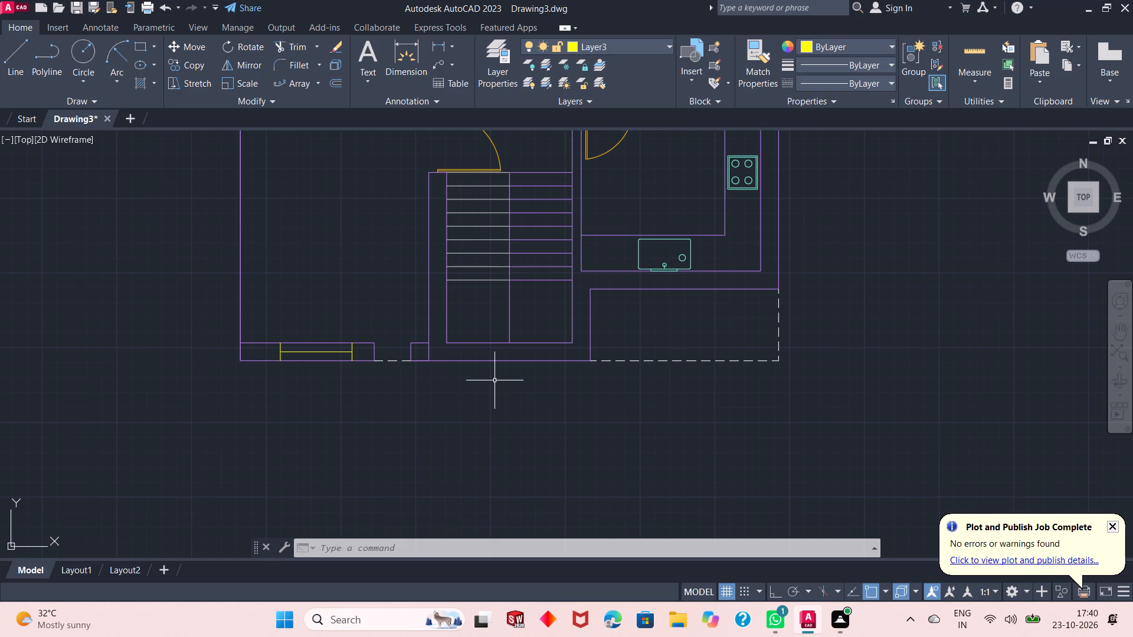
left_click(8, 66)
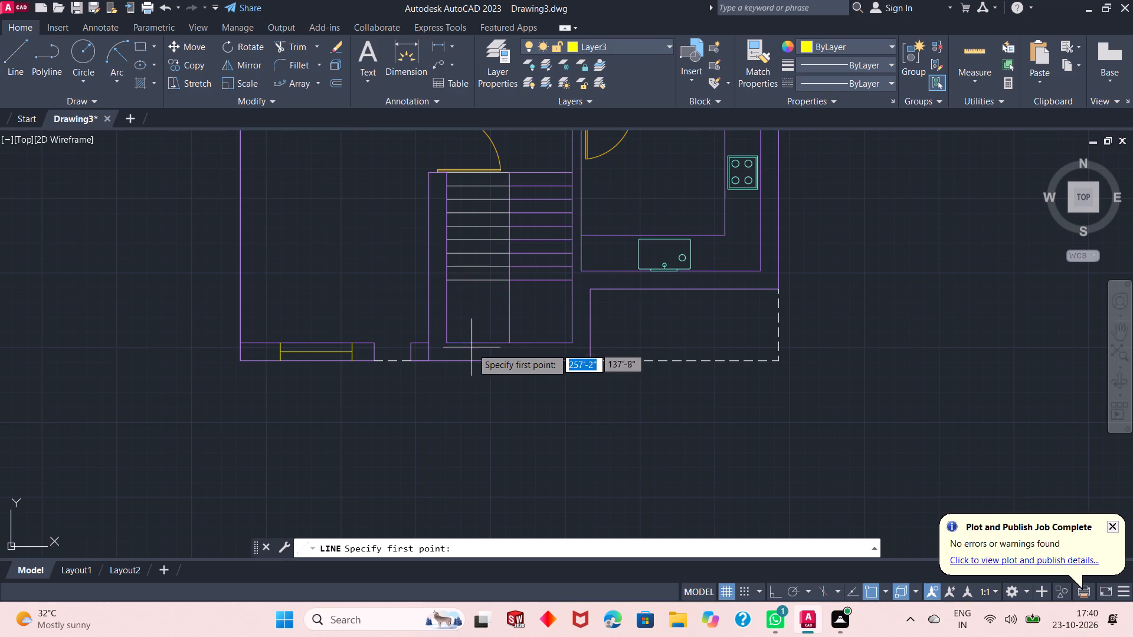
scroll(501, 353, "up", 2)
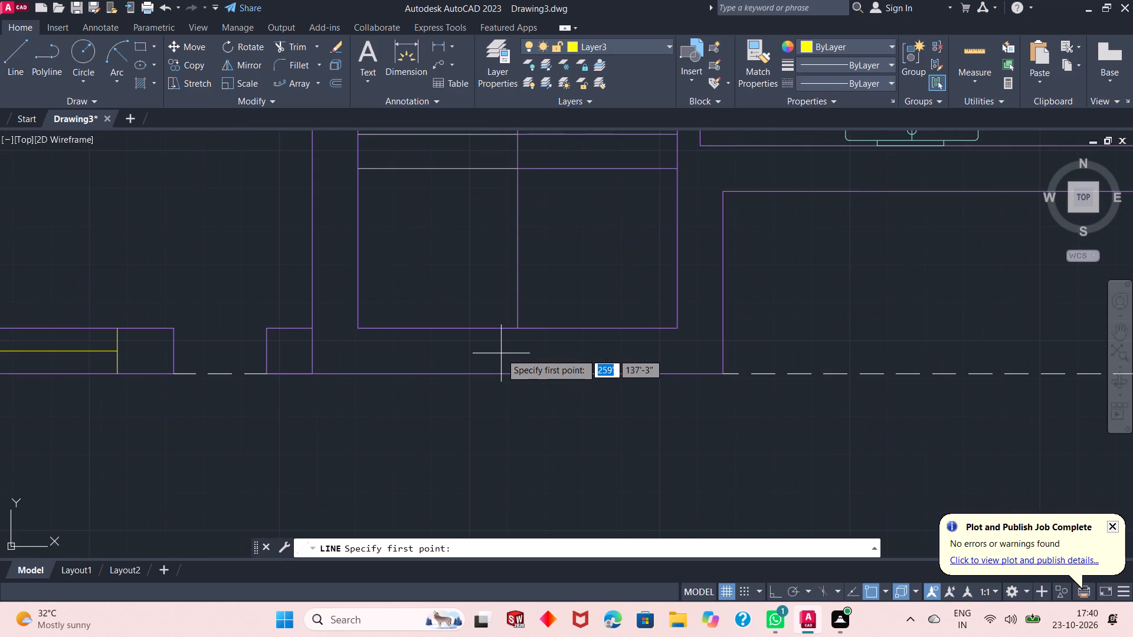
left_click(464, 329)
left_click(464, 373)
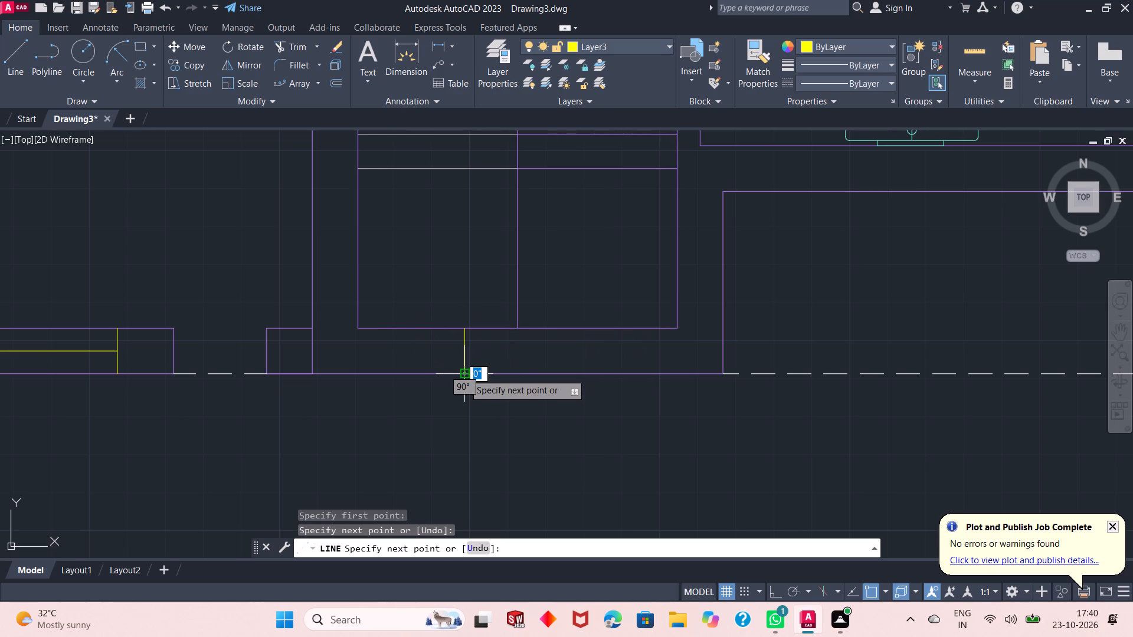
key("Escape")
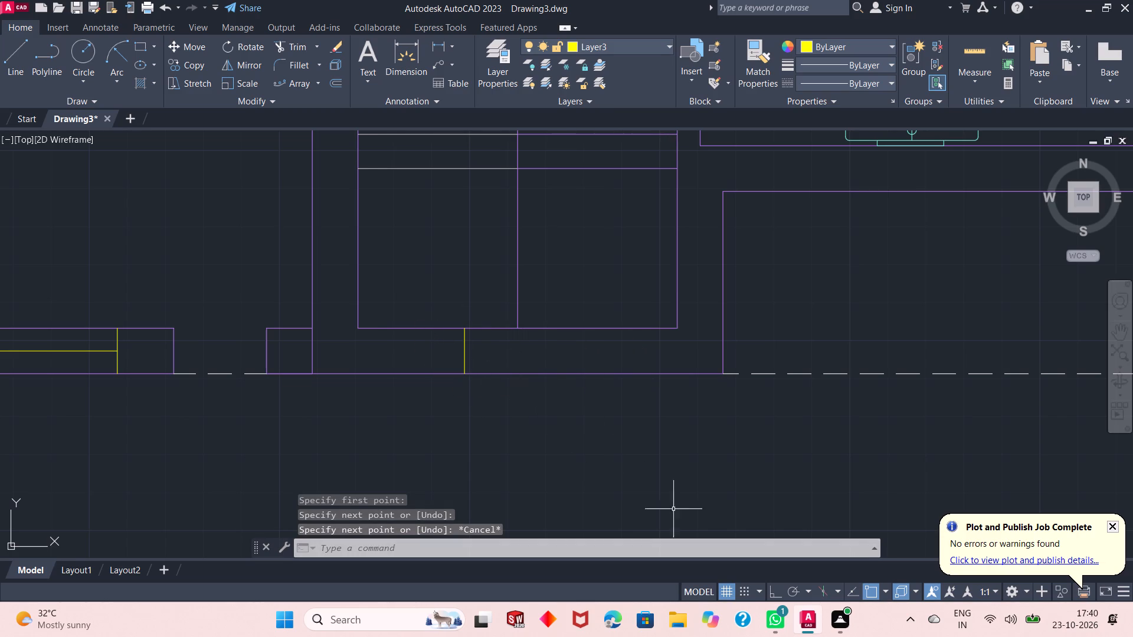
With Ortho on, offset the line across the south wall below the staircase 2'6" to the east.
left_click(770, 590)
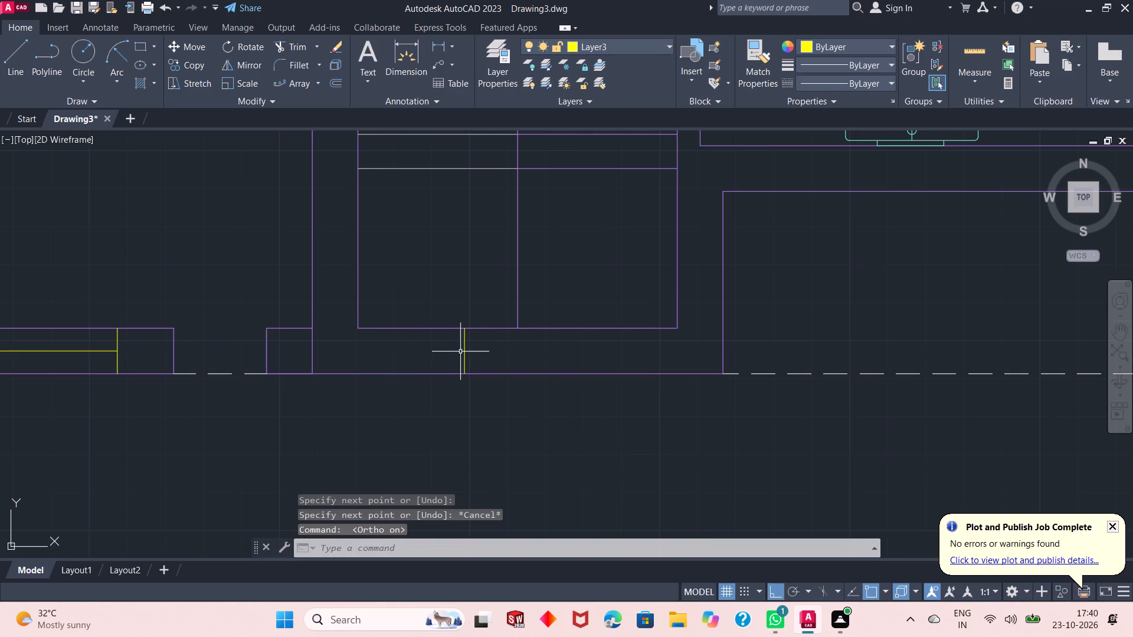
left_click(338, 75)
right_click(208, 208)
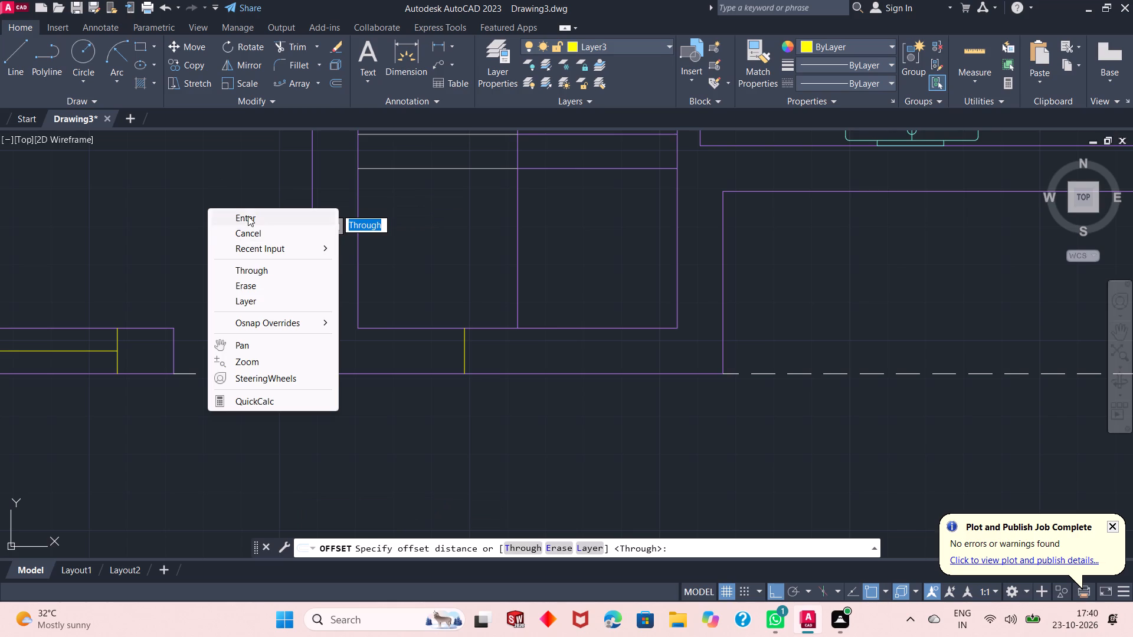
left_click(248, 216)
left_click(467, 357)
left_click(465, 349)
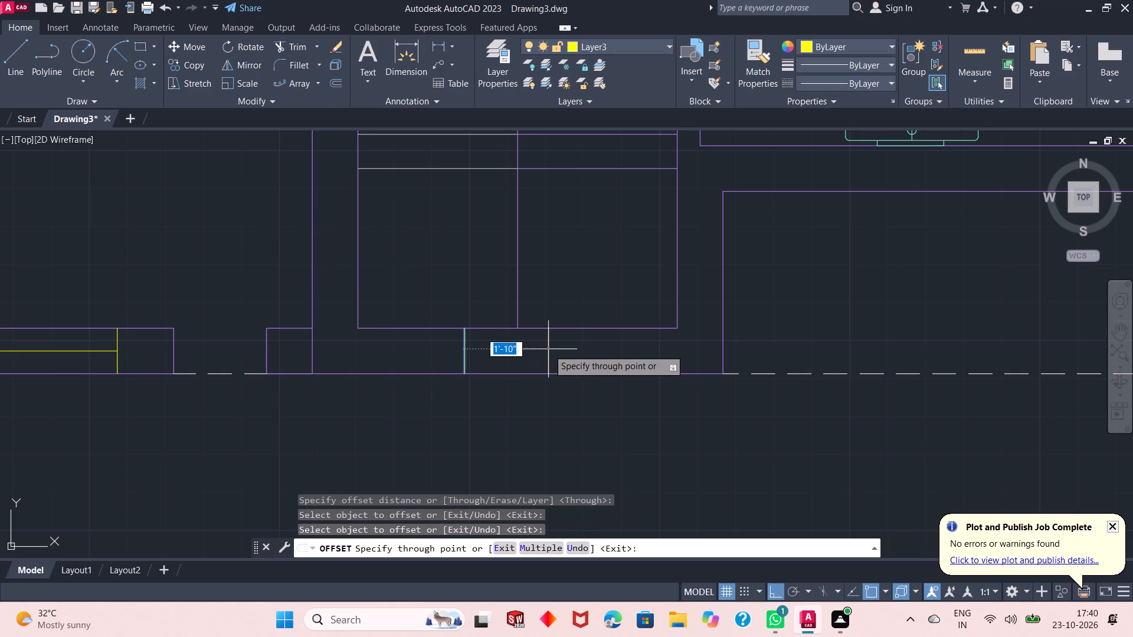
type("2'6\"")
key("Return")
key("Escape")
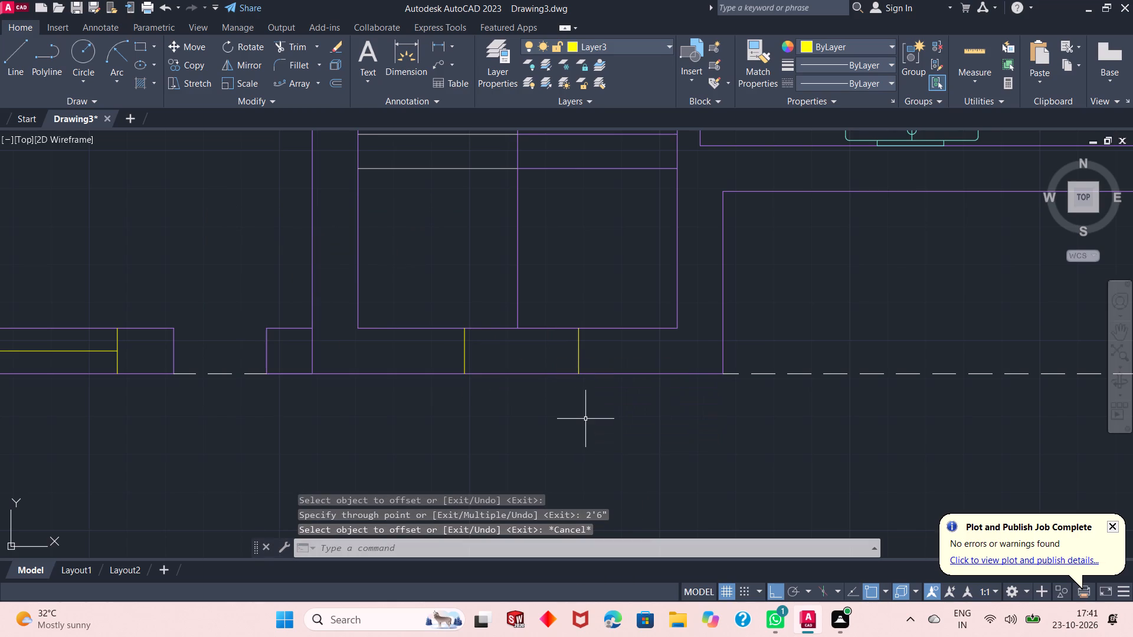
Draw a horizontal line within the south wall below the staircase, joining the midpoints of the two lines that cross it.
left_click(8, 63)
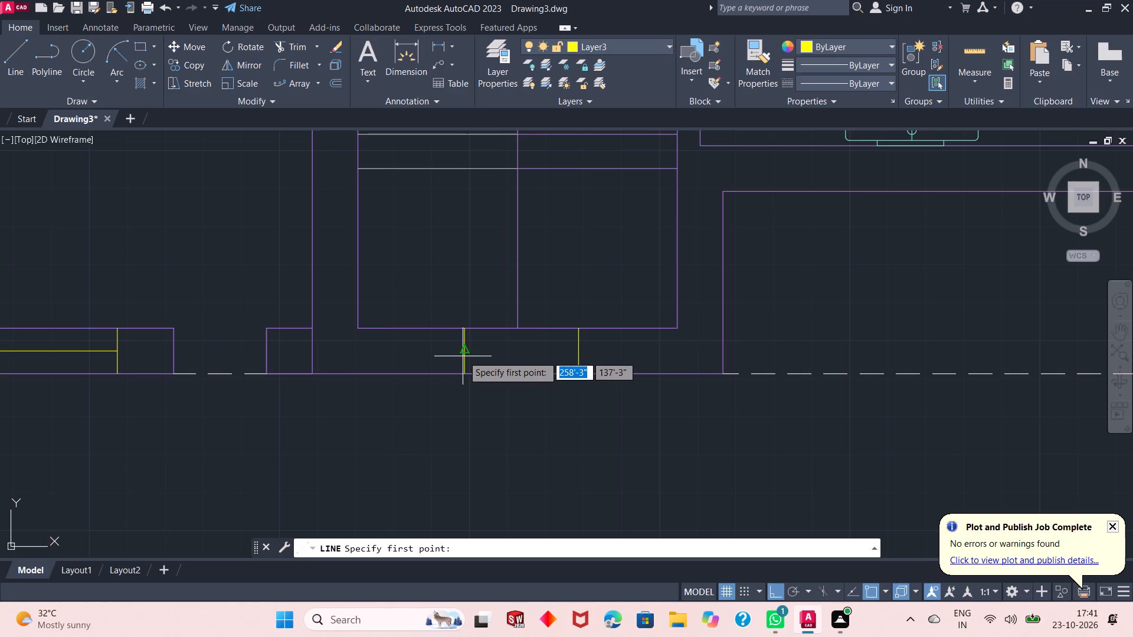
left_click(463, 356)
left_click(584, 352)
right_click(602, 343)
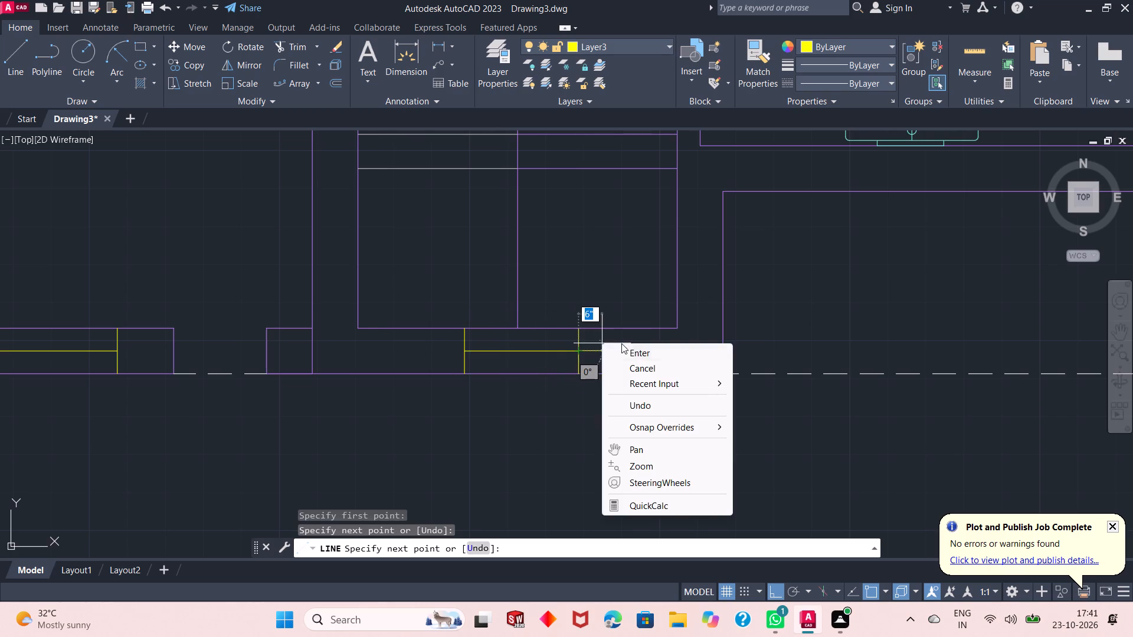
left_click(626, 347)
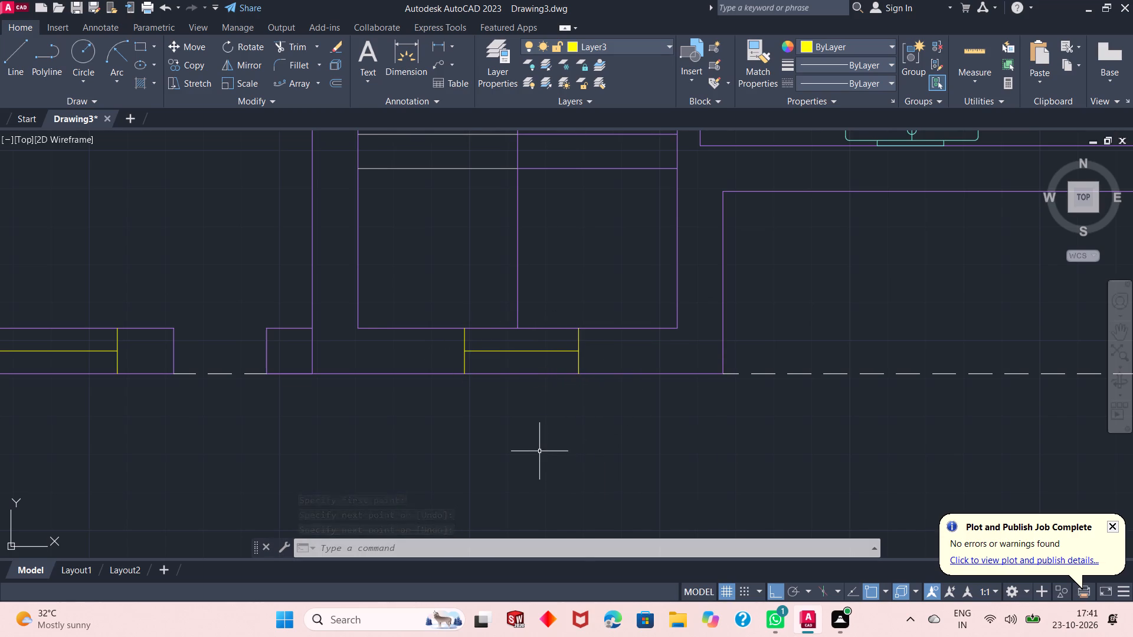
With Ortho off, copy the living room's west wall window into the east exterior wall beside the kitchen stove.
scroll(539, 451, "down", 3)
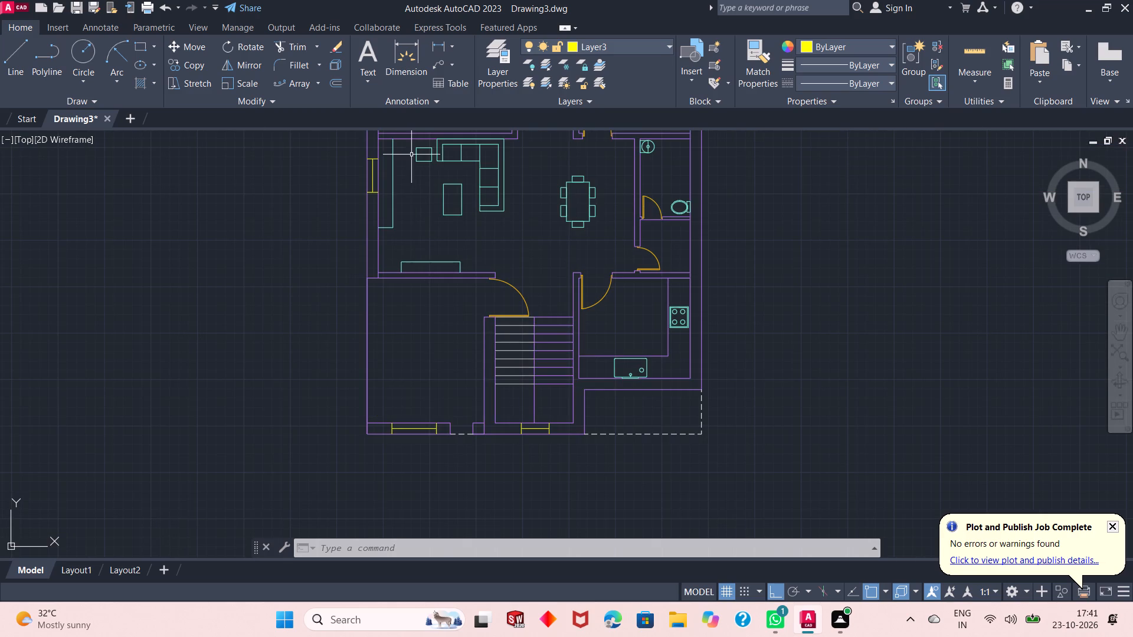
scroll(404, 155, "up", 3)
left_click(284, 157)
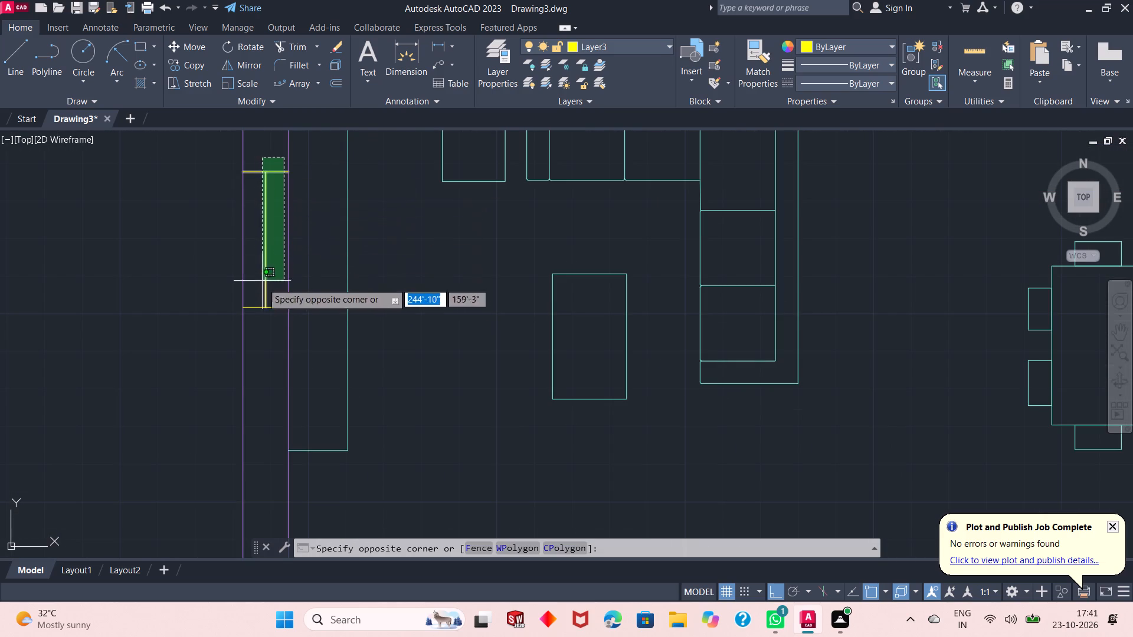
left_click(257, 330)
left_click(195, 62)
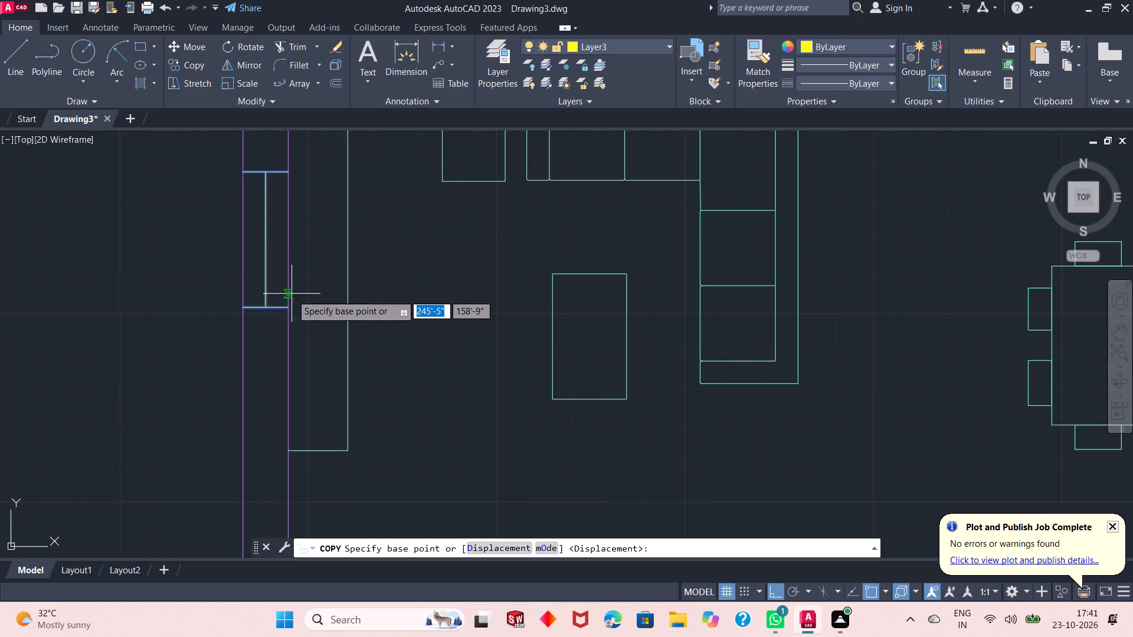
left_click(775, 592)
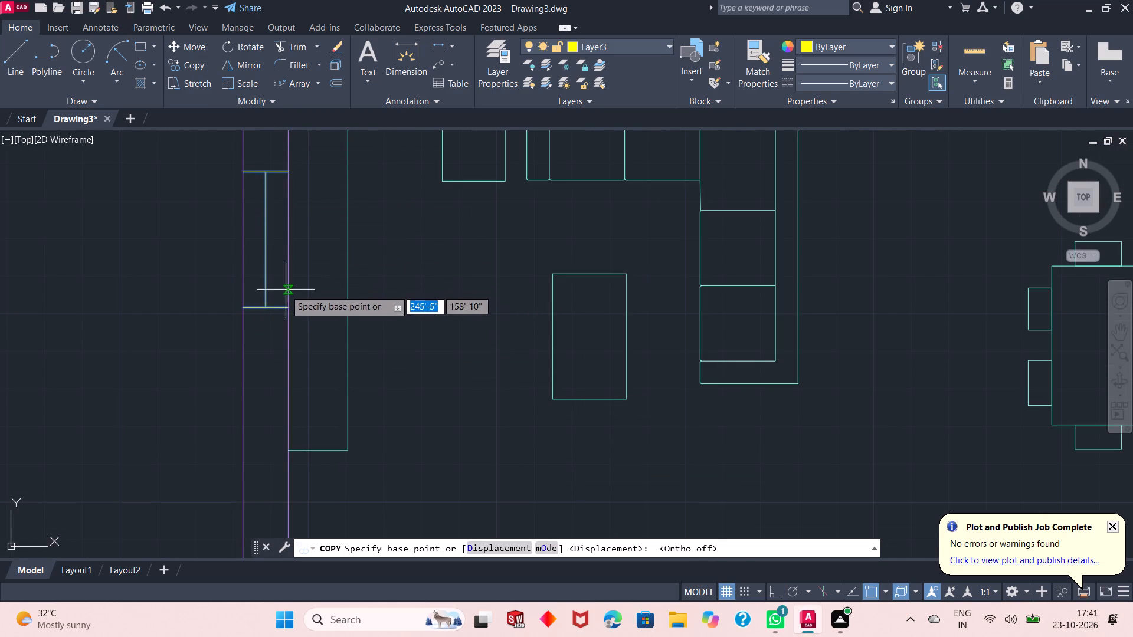
left_click(292, 306)
scroll(397, 334, "down", 3)
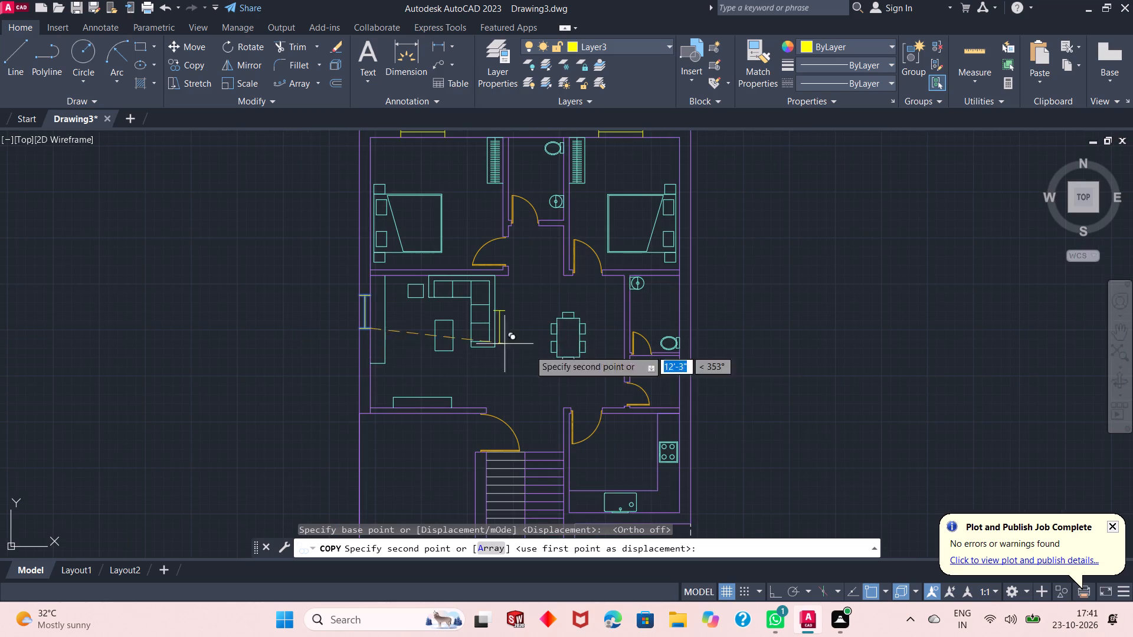
scroll(706, 478, "up", 3)
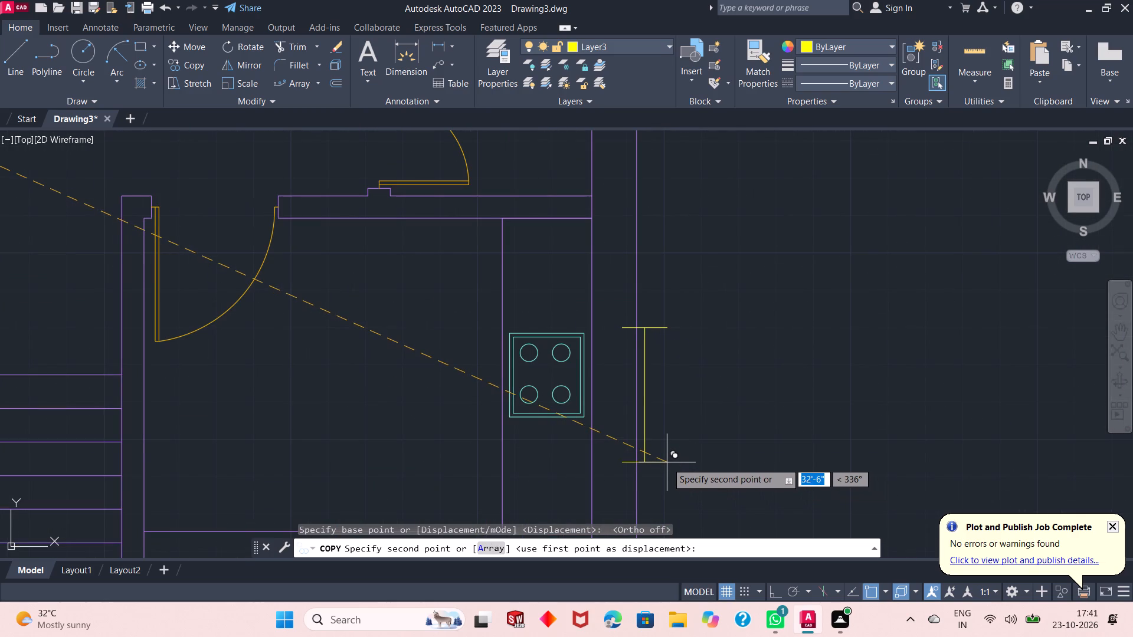
left_click(638, 477)
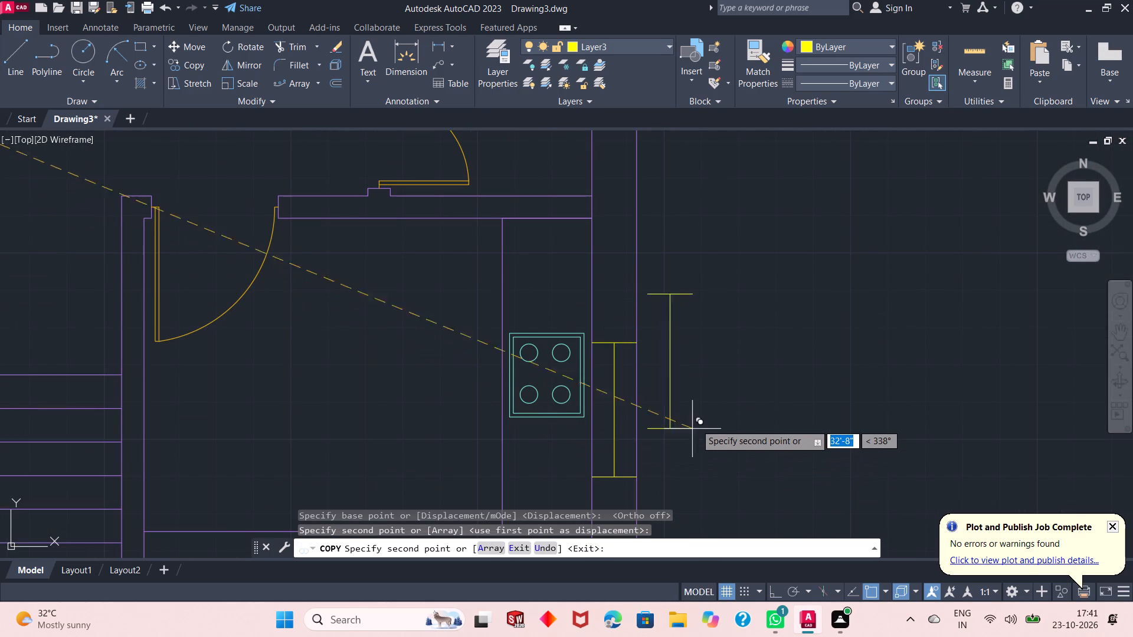
right_click(703, 407)
left_click(775, 204)
Draw a line straight across the east wall's thickness at the small room between the bathroom and the kitchen.
scroll(700, 383, "down", 1)
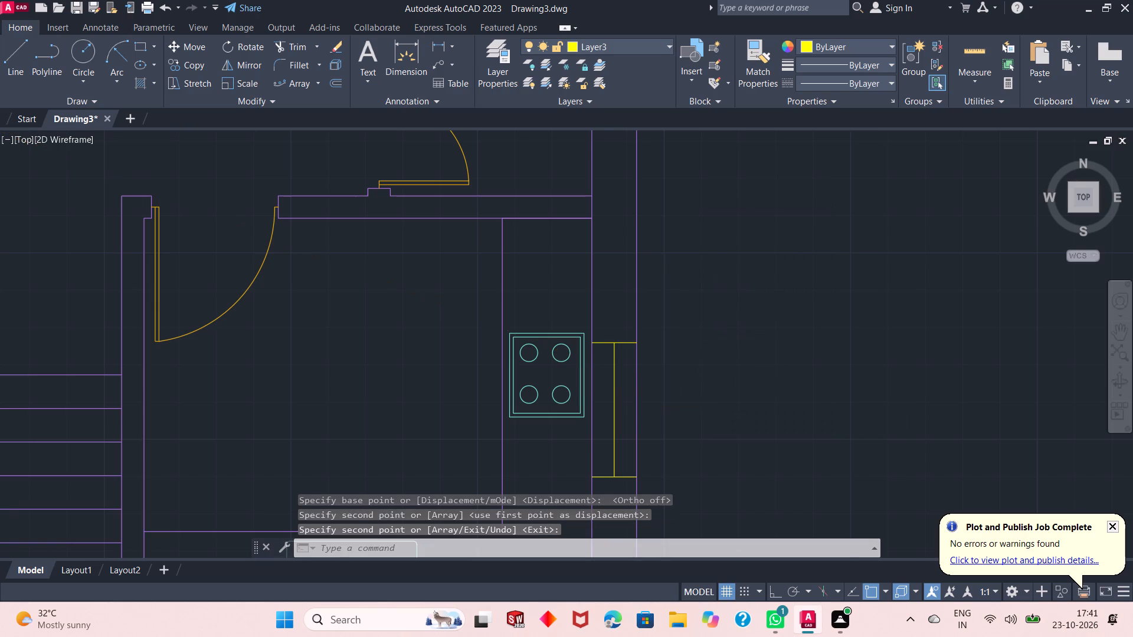
scroll(697, 352, "down", 2)
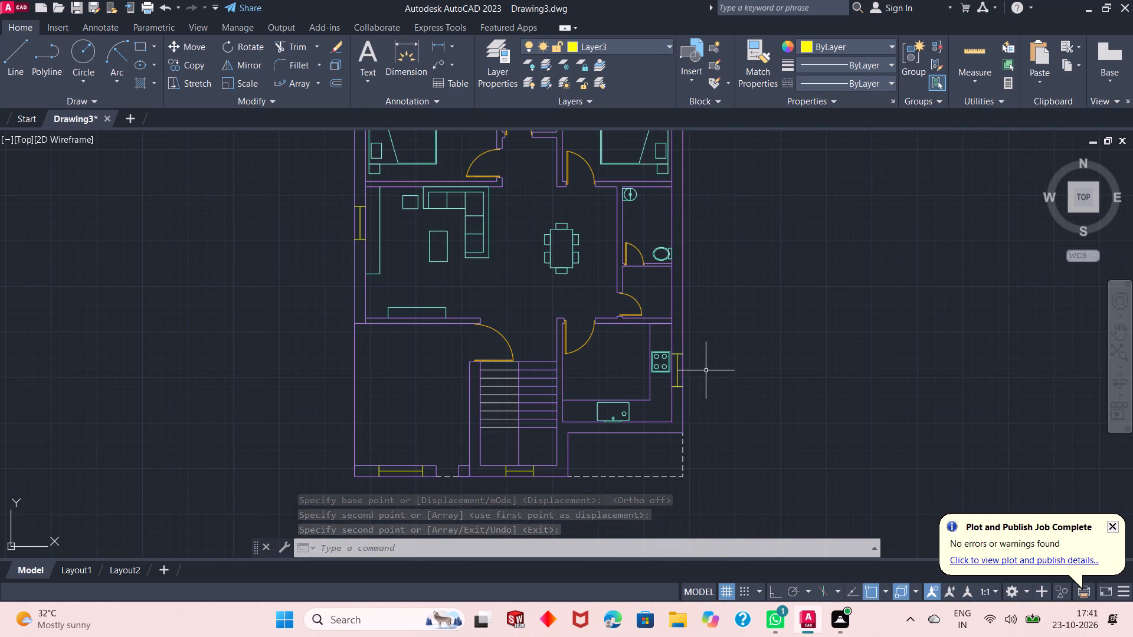
scroll(685, 171, "up", 1)
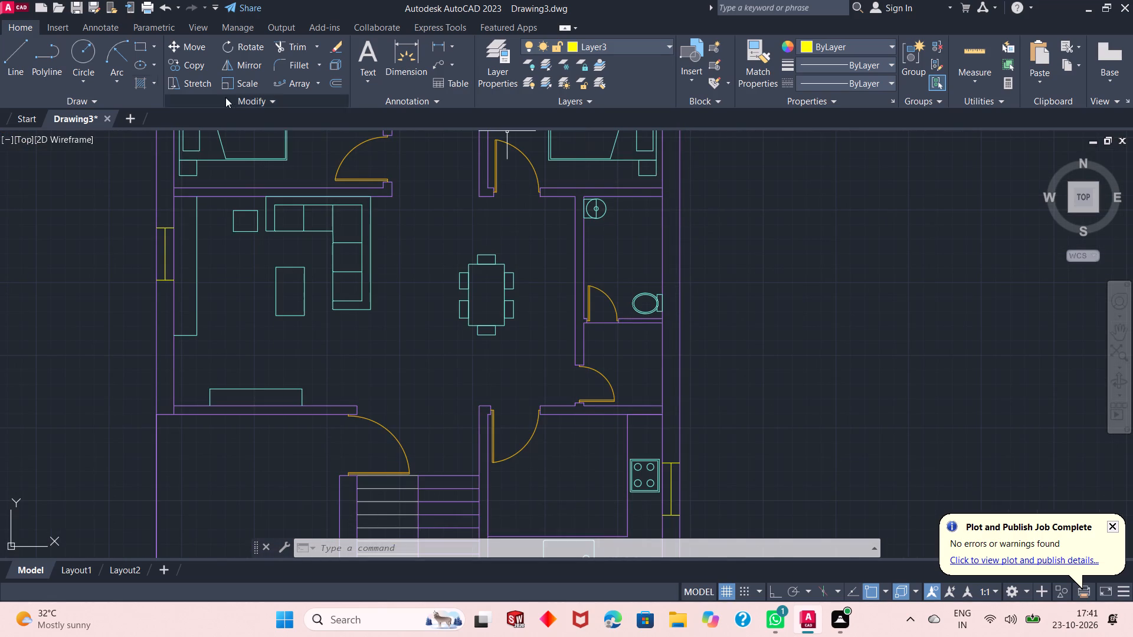
left_click(11, 67)
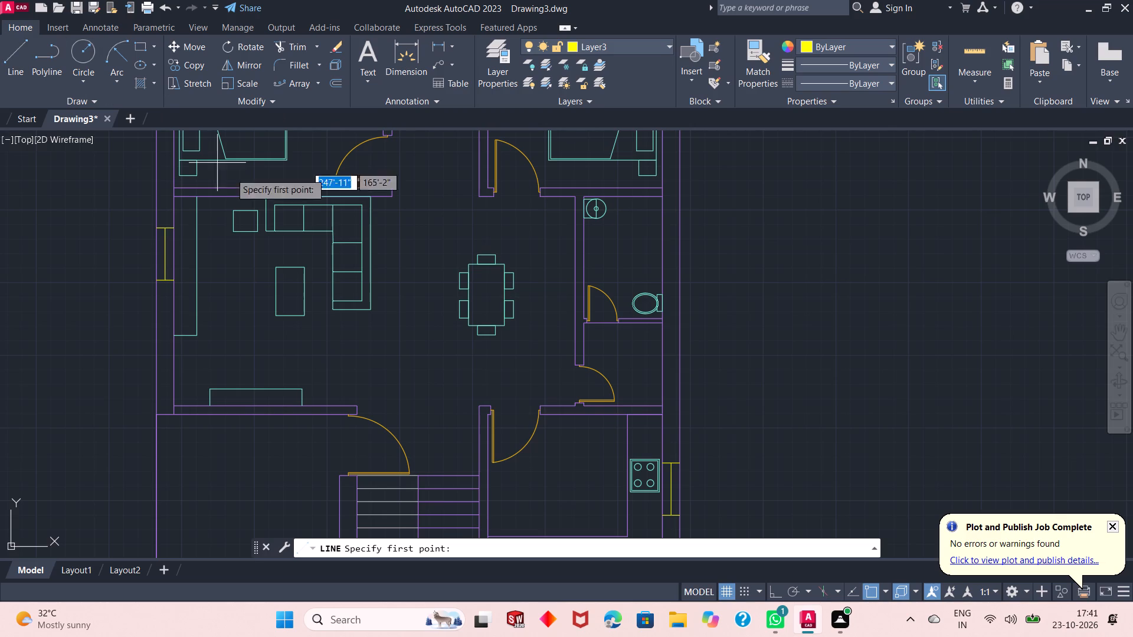
scroll(692, 413, "up", 2)
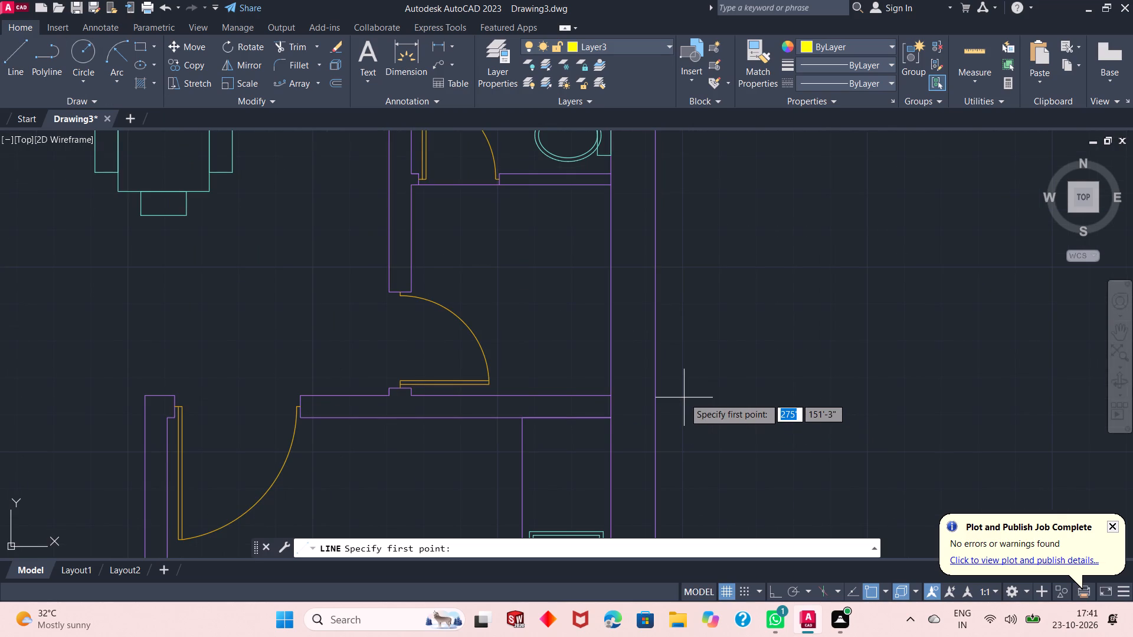
left_click(612, 328)
left_click(657, 328)
right_click(702, 317)
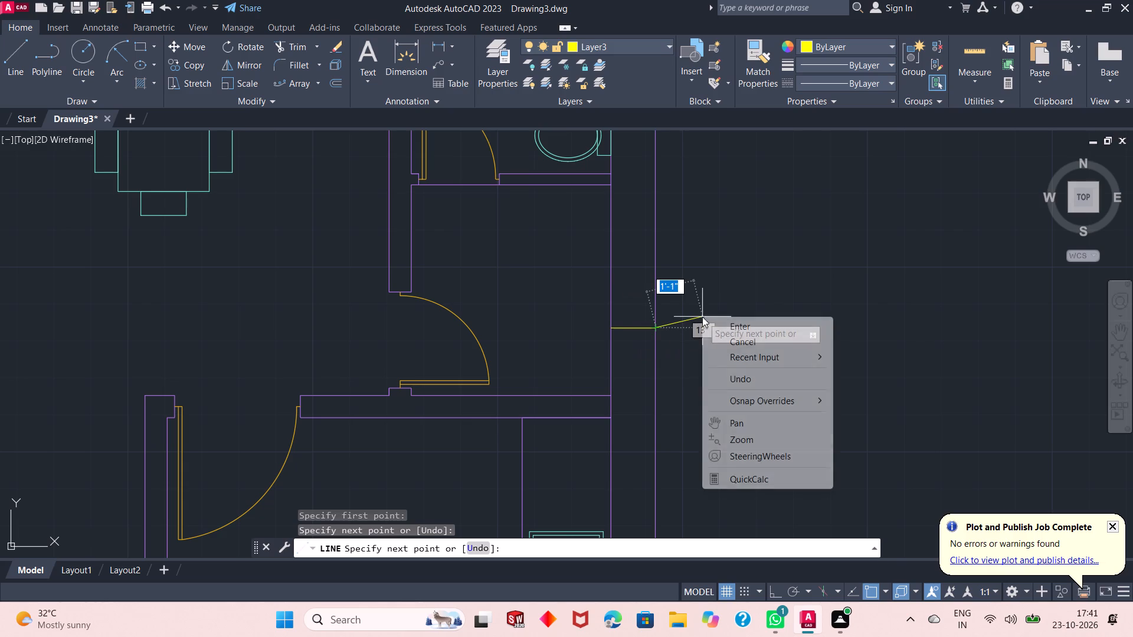
left_click(727, 322)
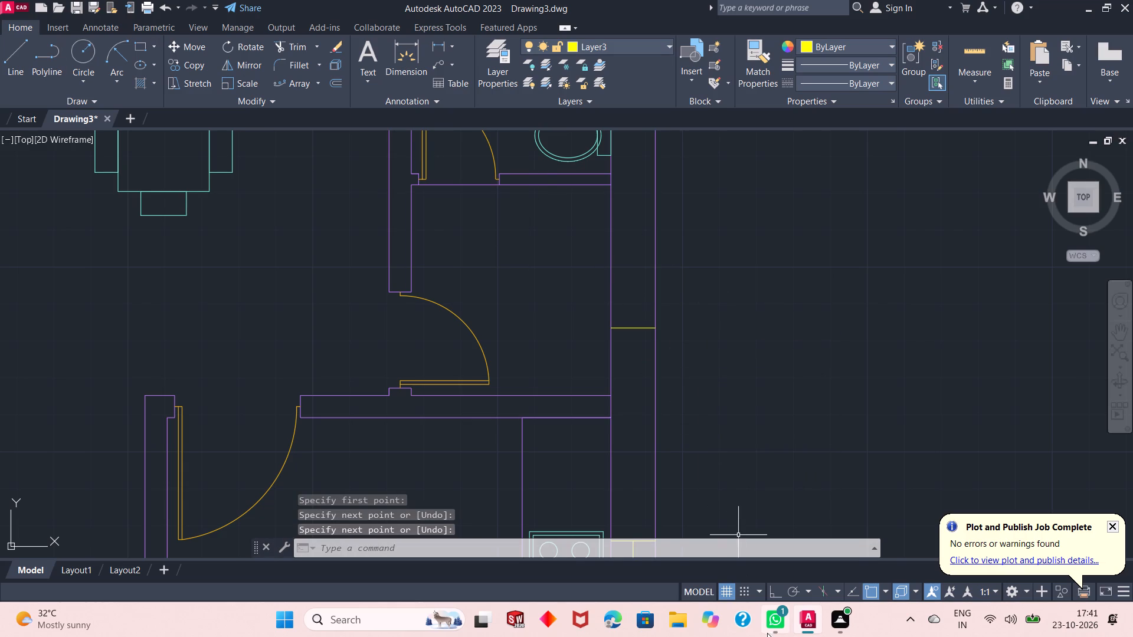
With Ortho on, offset the small room's line across the east wall 2' to the north.
left_click(773, 593)
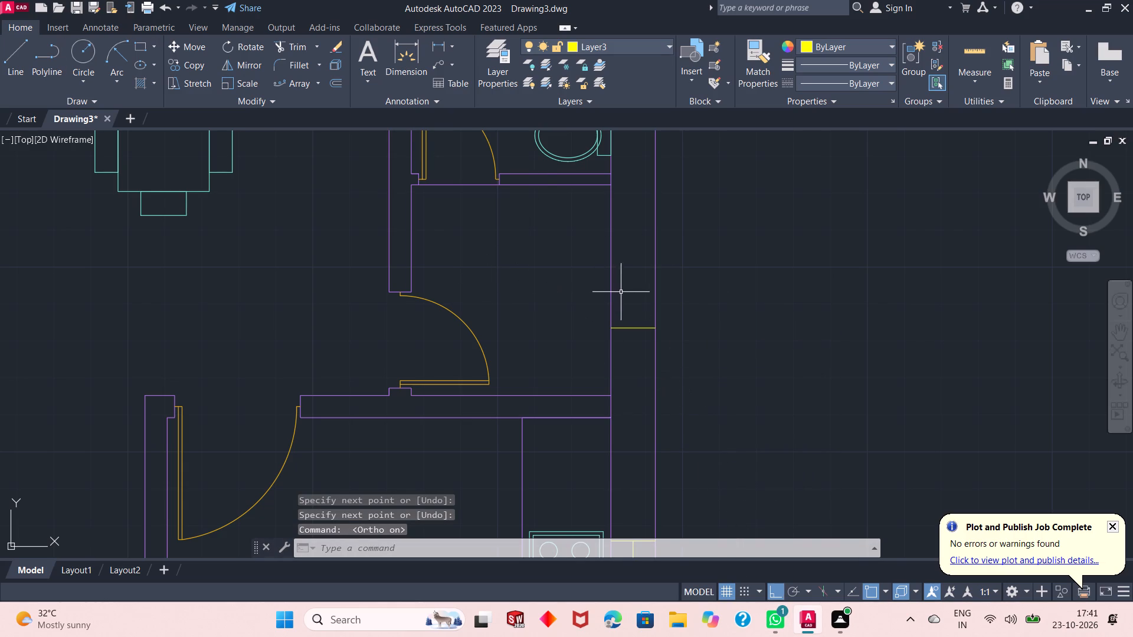
left_click(333, 88)
right_click(305, 172)
left_click(315, 178)
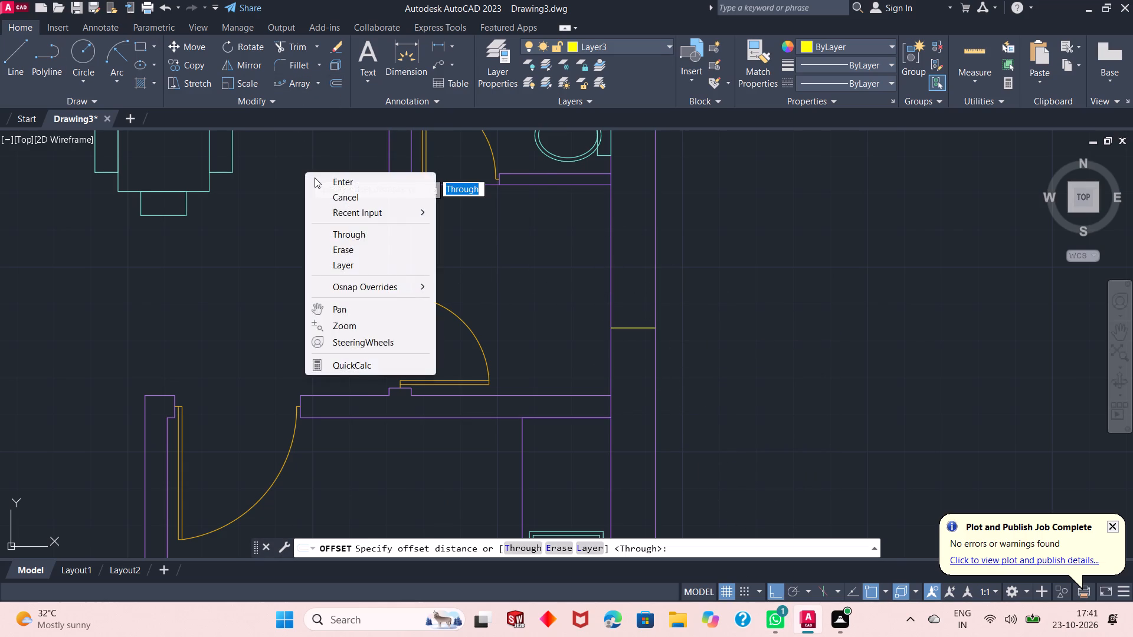
left_click(628, 329)
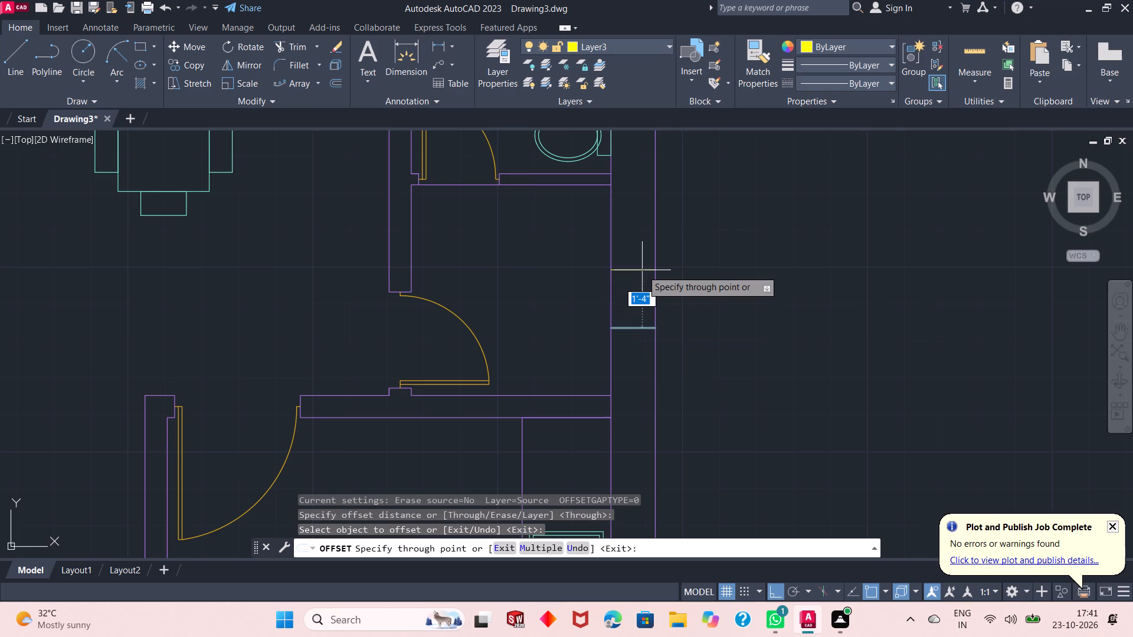
type("2'")
key("Return")
right_click(689, 247)
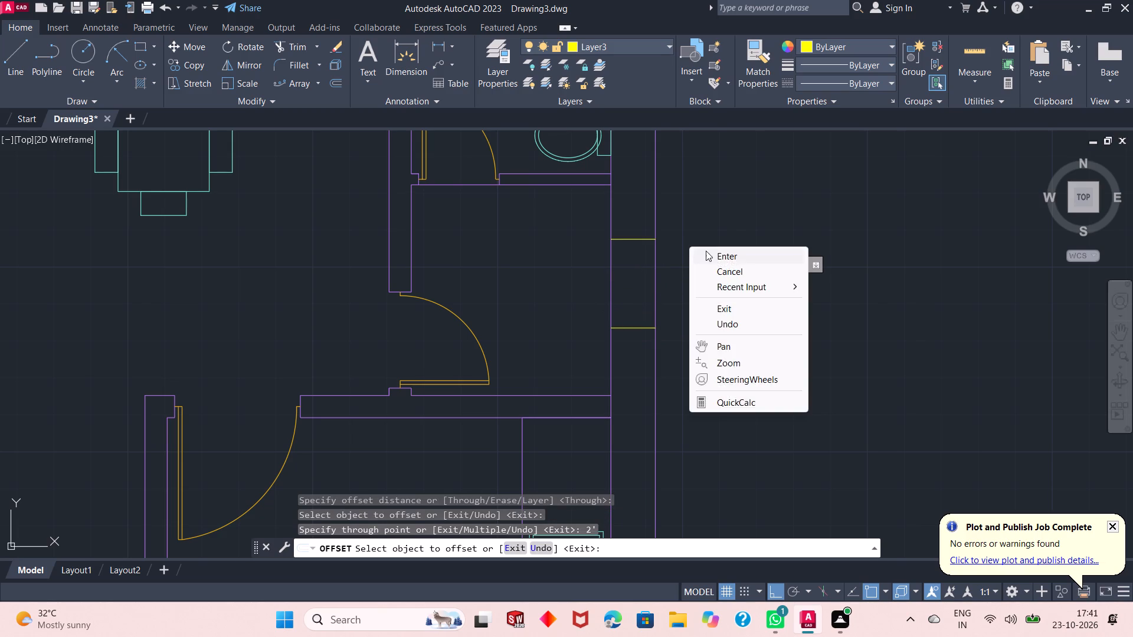
left_click(706, 251)
Draw a vertical line within the east wall at the small room, joining the midpoints of the two lines that cross it.
left_click(12, 51)
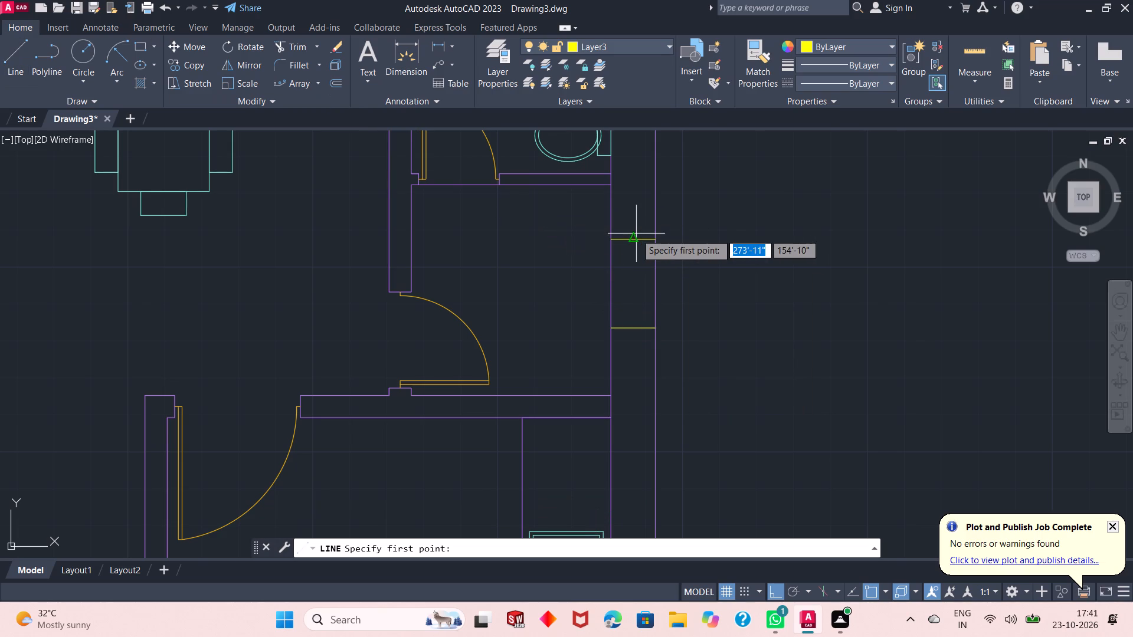
left_click(635, 235)
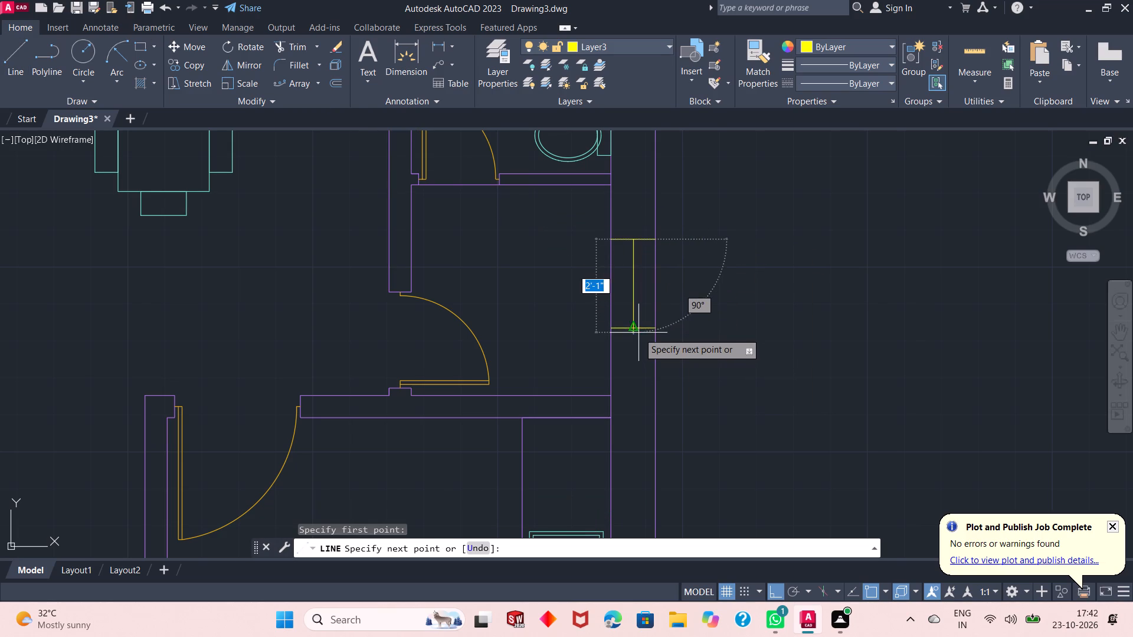
left_click(633, 331)
right_click(714, 300)
left_click(748, 307)
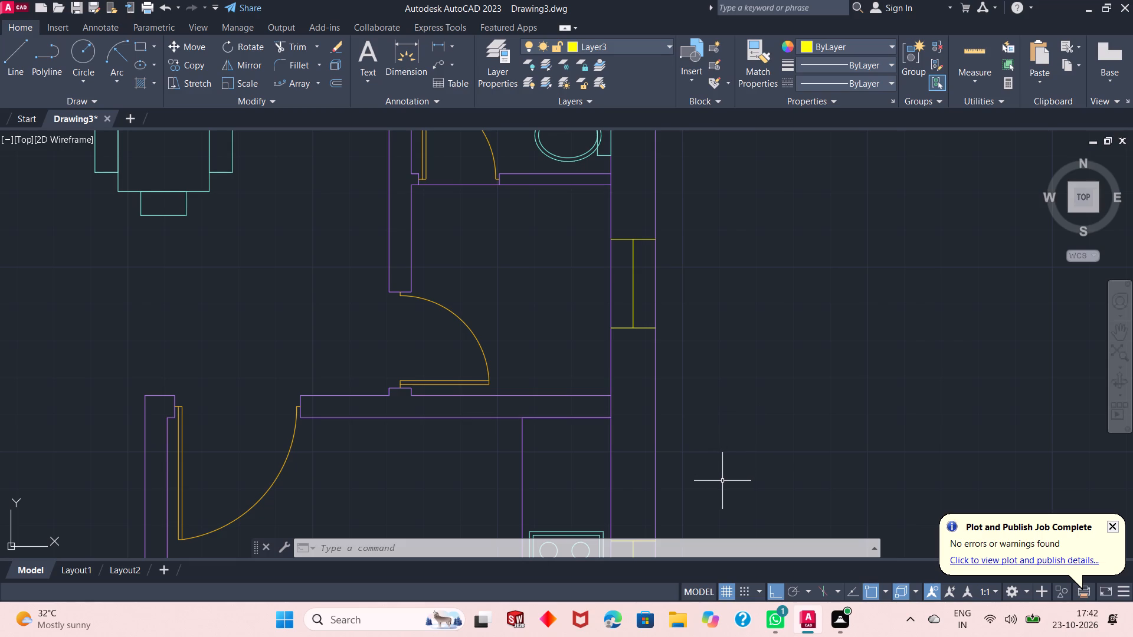
Draw a line straight across the east wall's thickness near the north end of the bathroom above the small room.
scroll(706, 407, "down", 2)
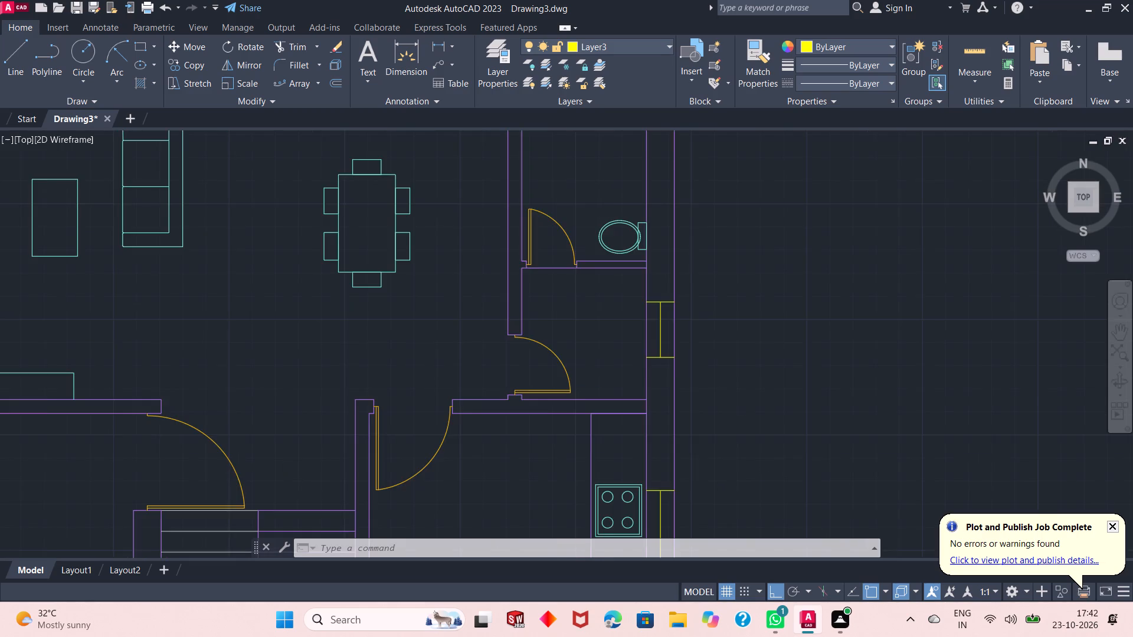
scroll(699, 237, "up", 1)
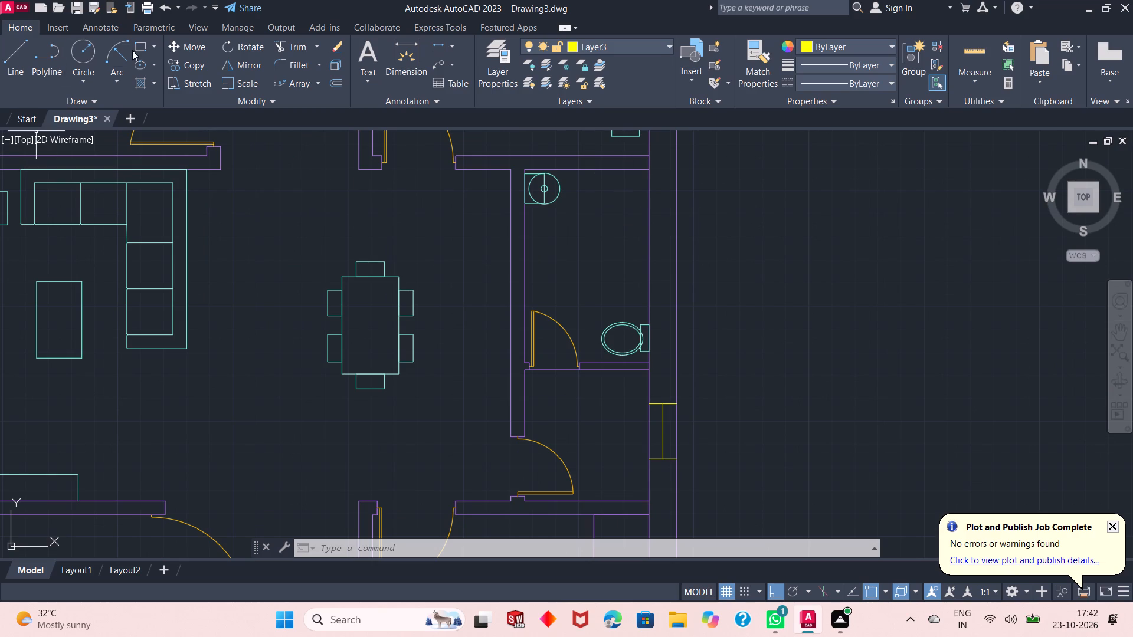
left_click(17, 55)
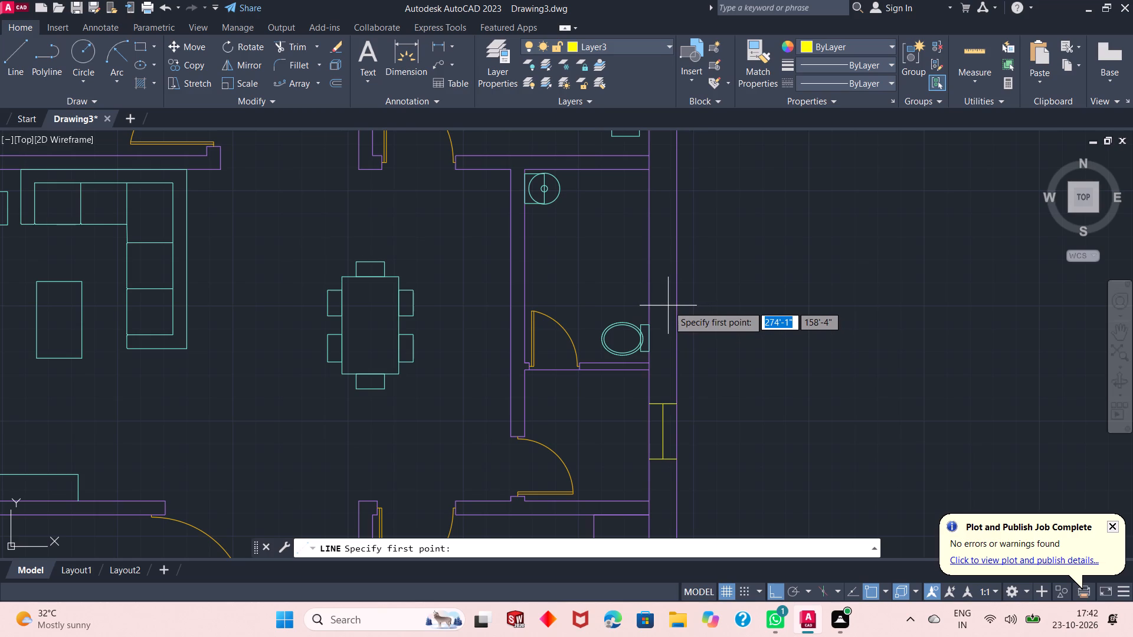
left_click(651, 210)
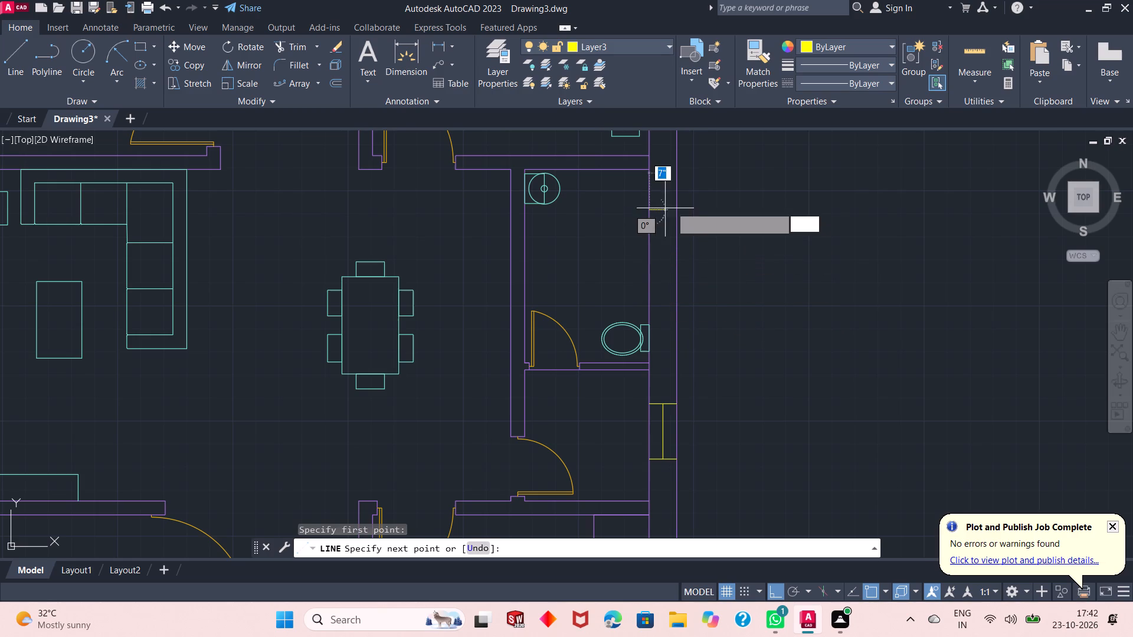
left_click(679, 211)
right_click(721, 202)
left_click(739, 206)
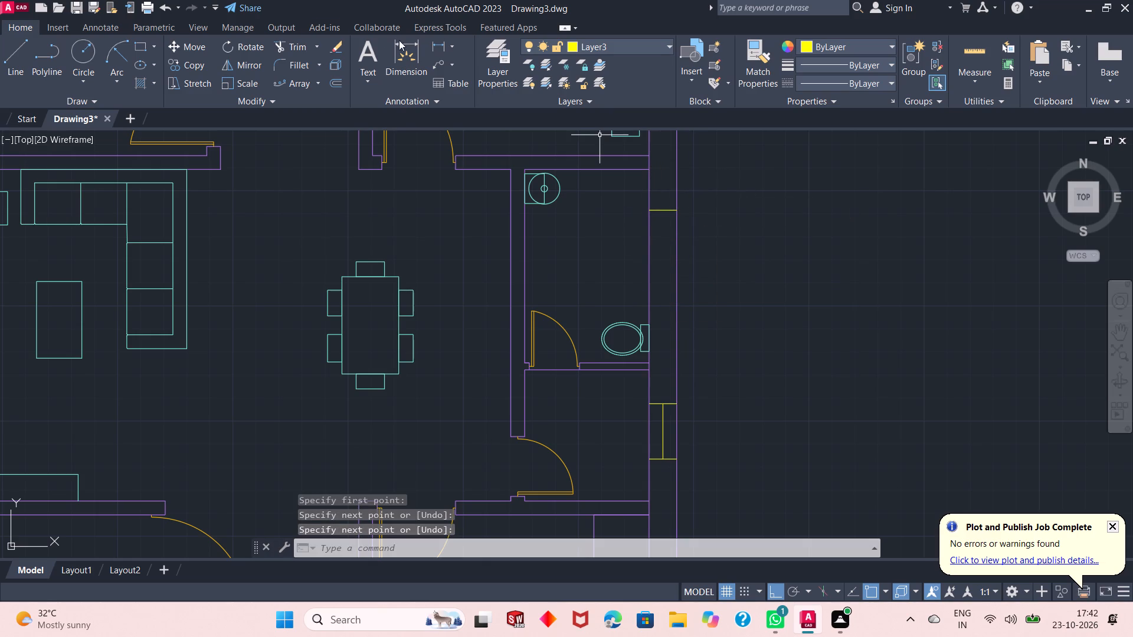
Offset the line across the east wall near the bathroom's north end 2'6" to the south.
left_click(331, 77)
right_click(291, 163)
left_click(324, 168)
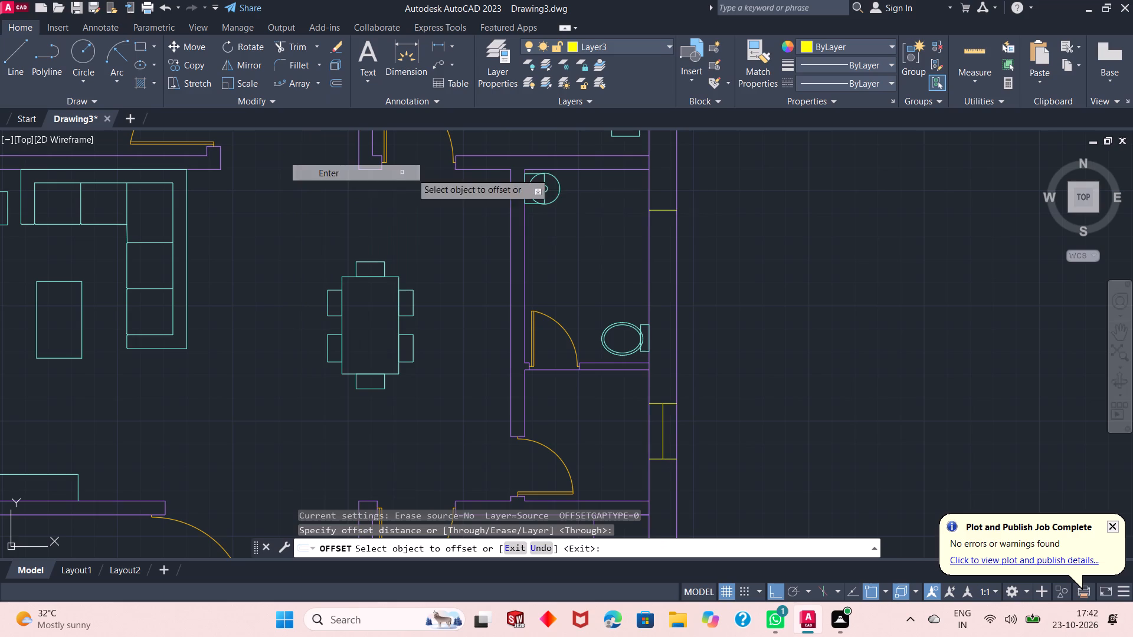
left_click(659, 208)
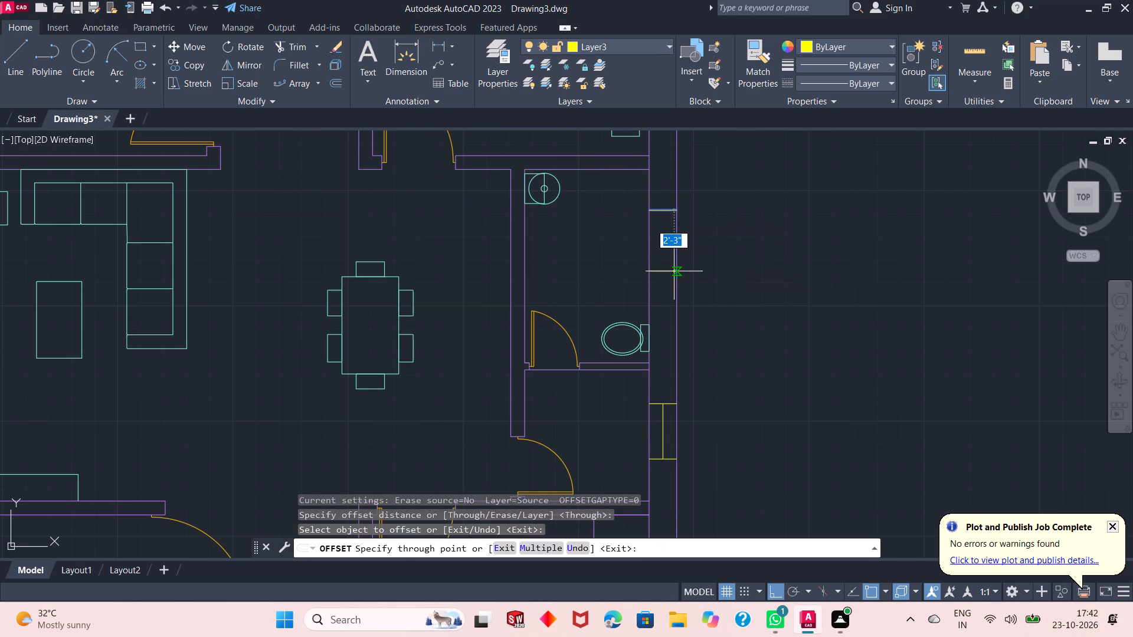
type("2'6\"")
key("Return")
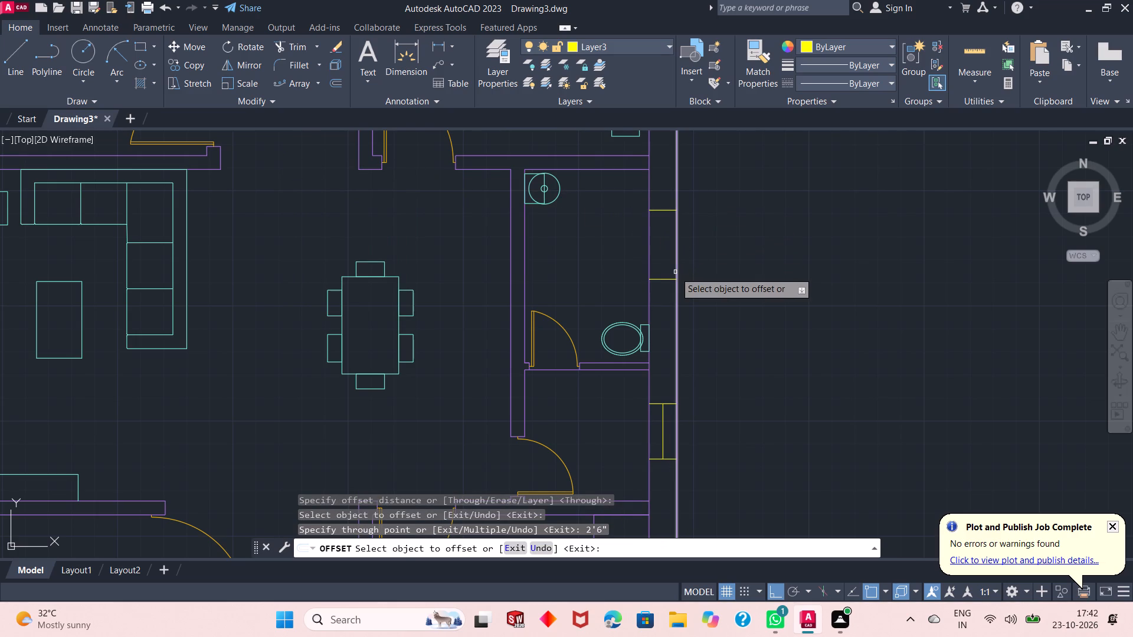
right_click(748, 179)
left_click(783, 194)
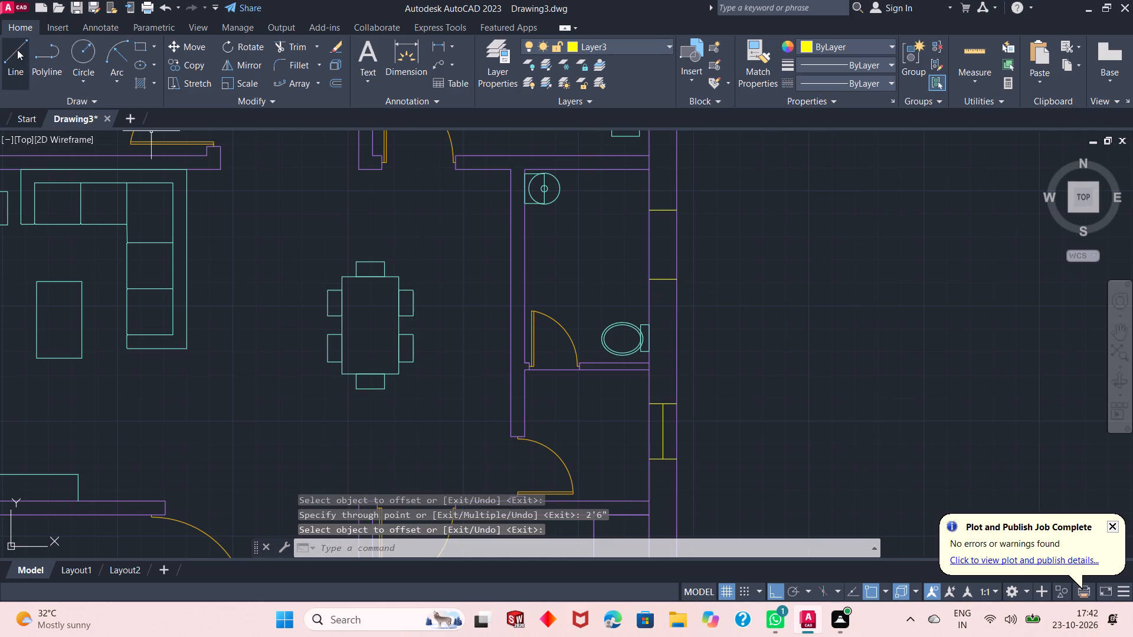
Draw a vertical line within the east wall at the bathroom, joining the midpoints of the two lines that cross it.
left_click(17, 50)
left_click(660, 209)
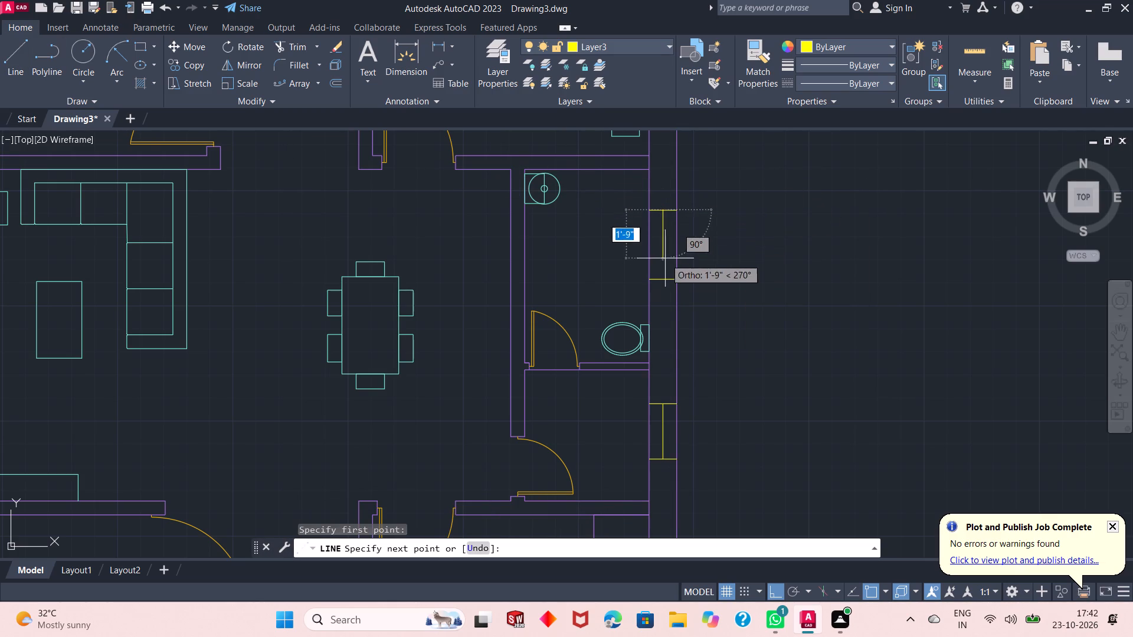
left_click(667, 279)
right_click(722, 257)
left_click(729, 260)
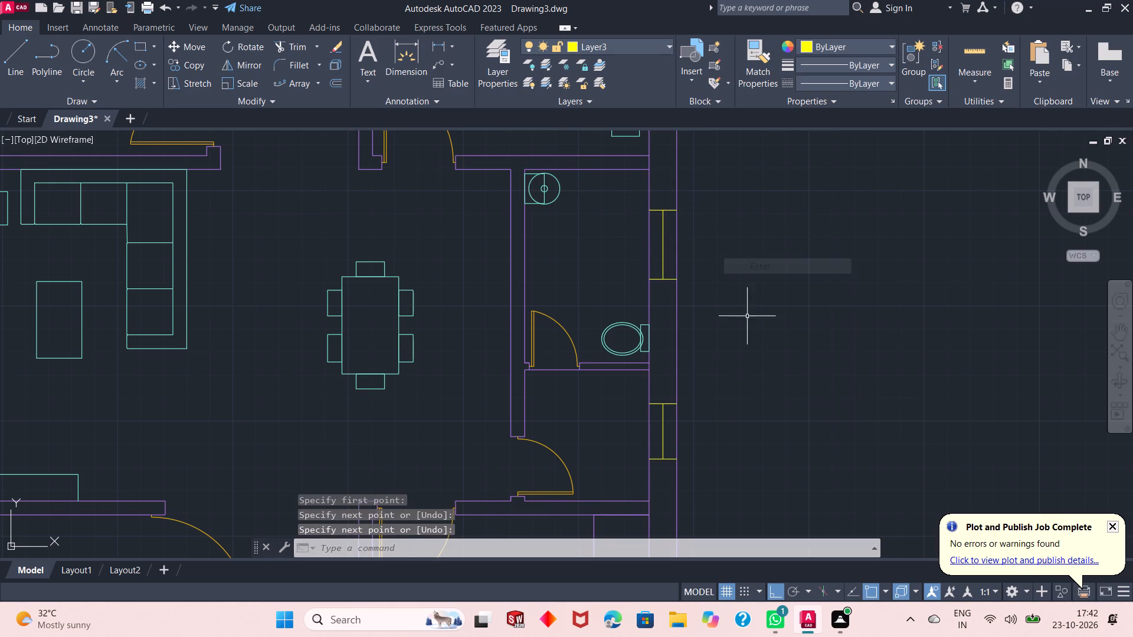
Examine the whole floor plan, checking the windows, doors, kitchen, stairs and furniture in each room.
scroll(742, 357, "down", 2)
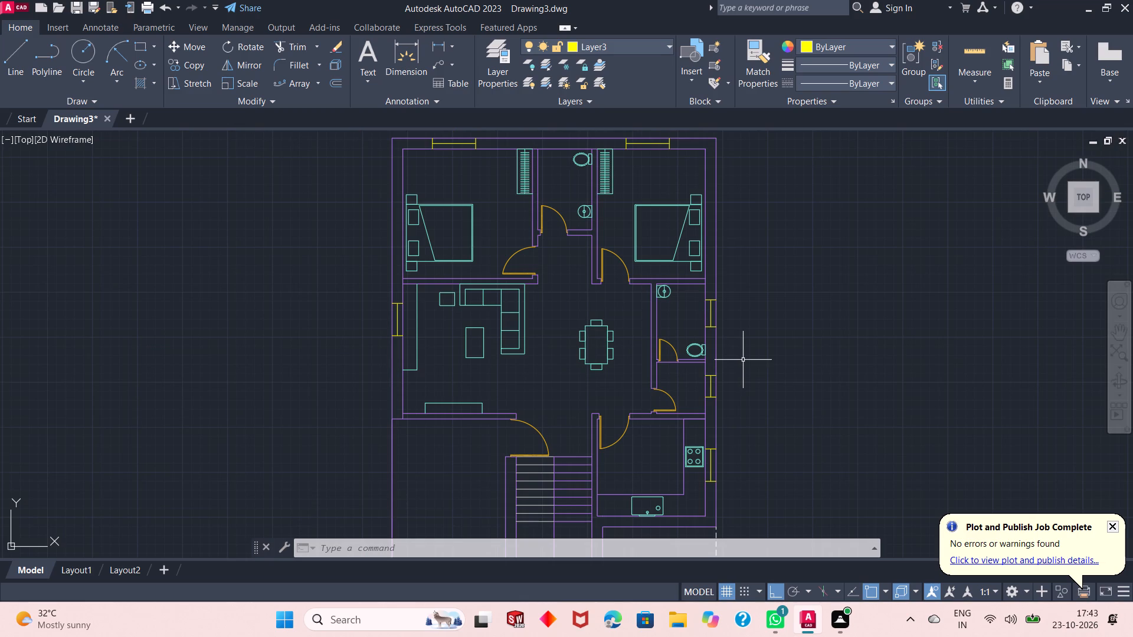
scroll(662, 299, "down", 1)
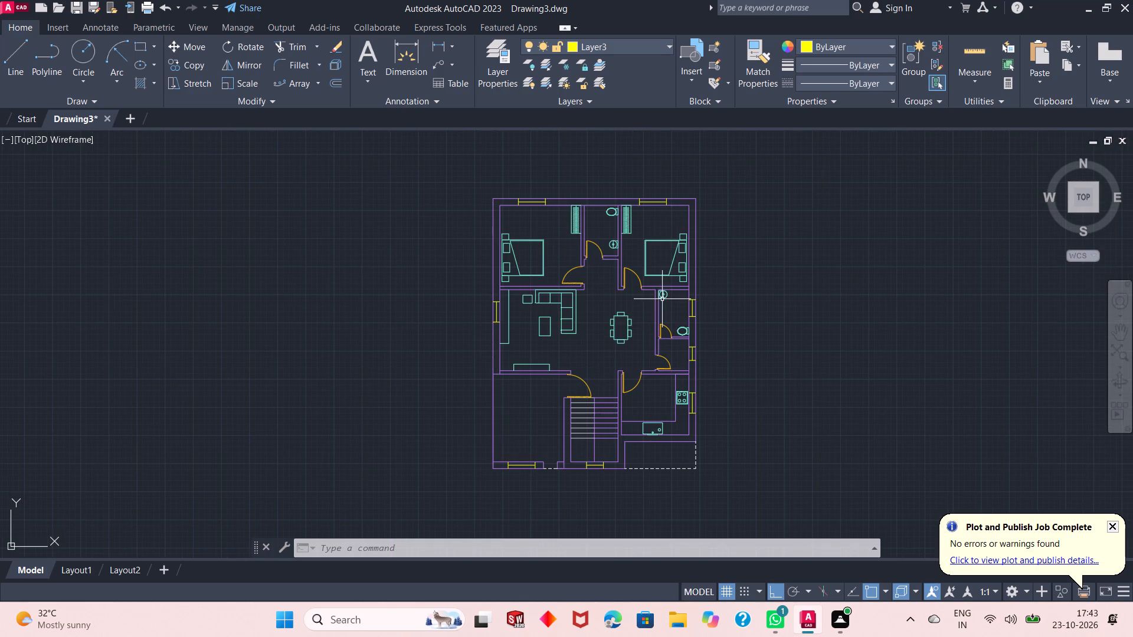
scroll(650, 330, "up", 1)
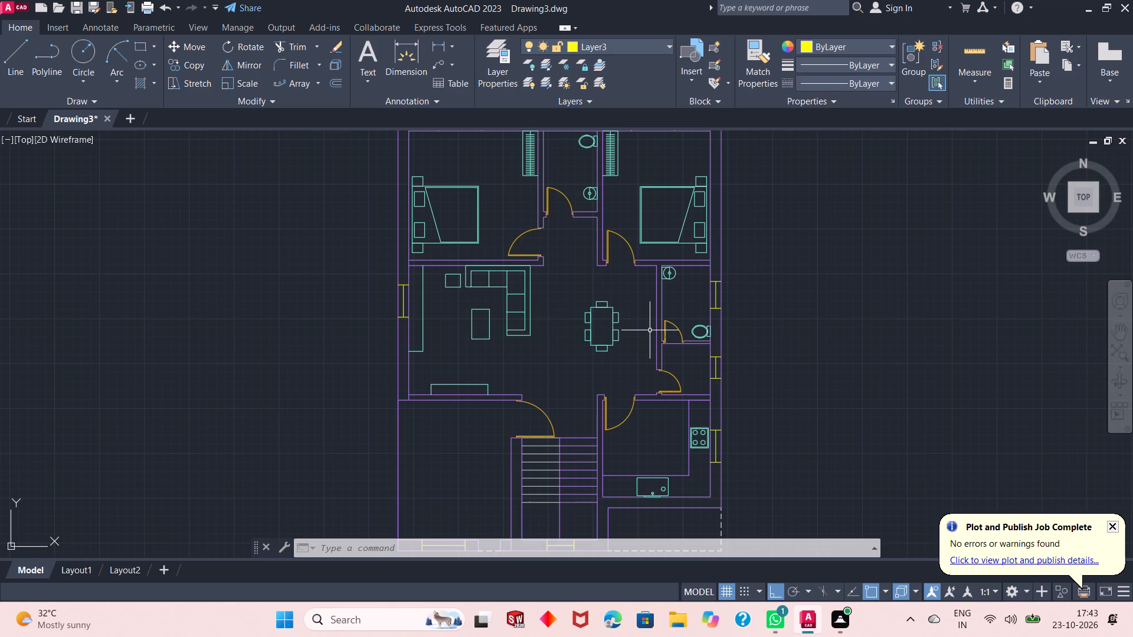
scroll(662, 310, "down", 1)
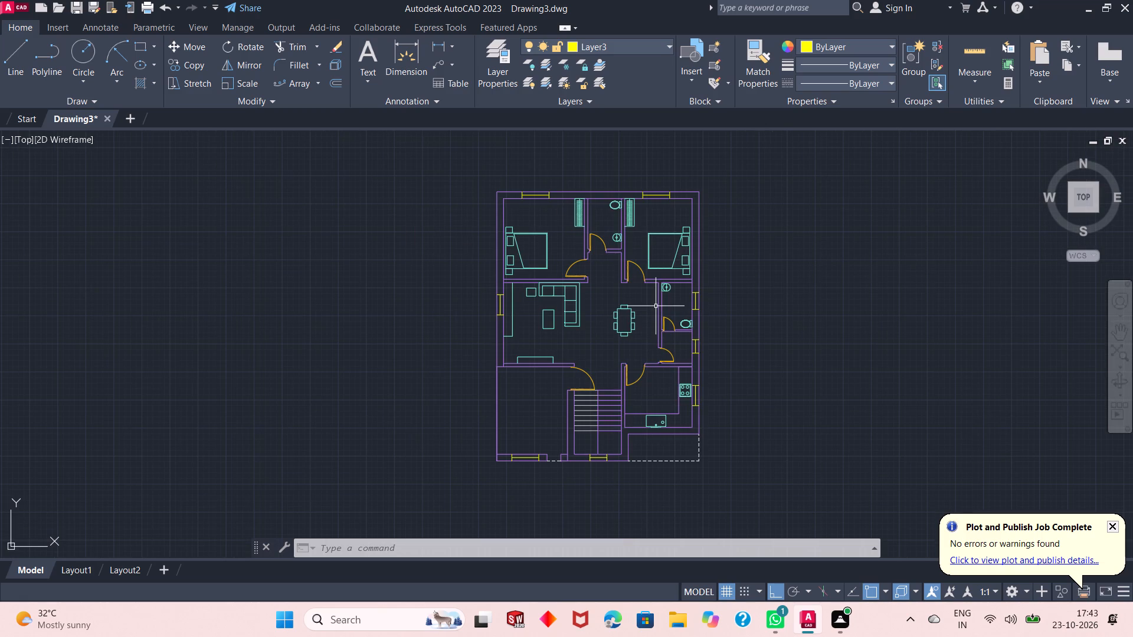
scroll(644, 326, "down", 1)
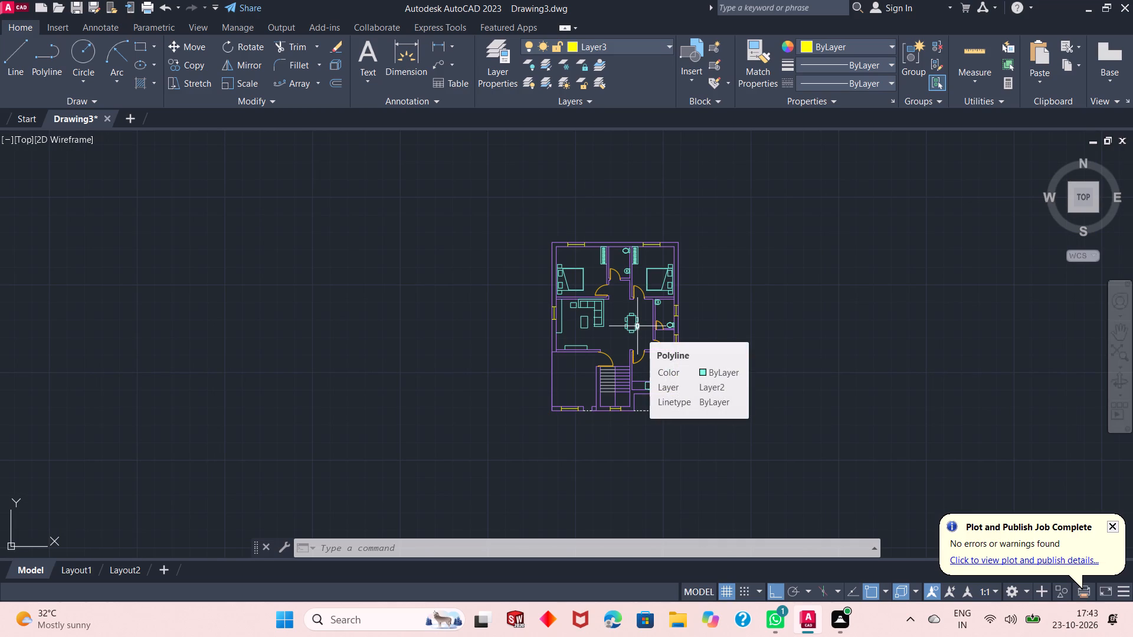
scroll(628, 318, "up", 1)
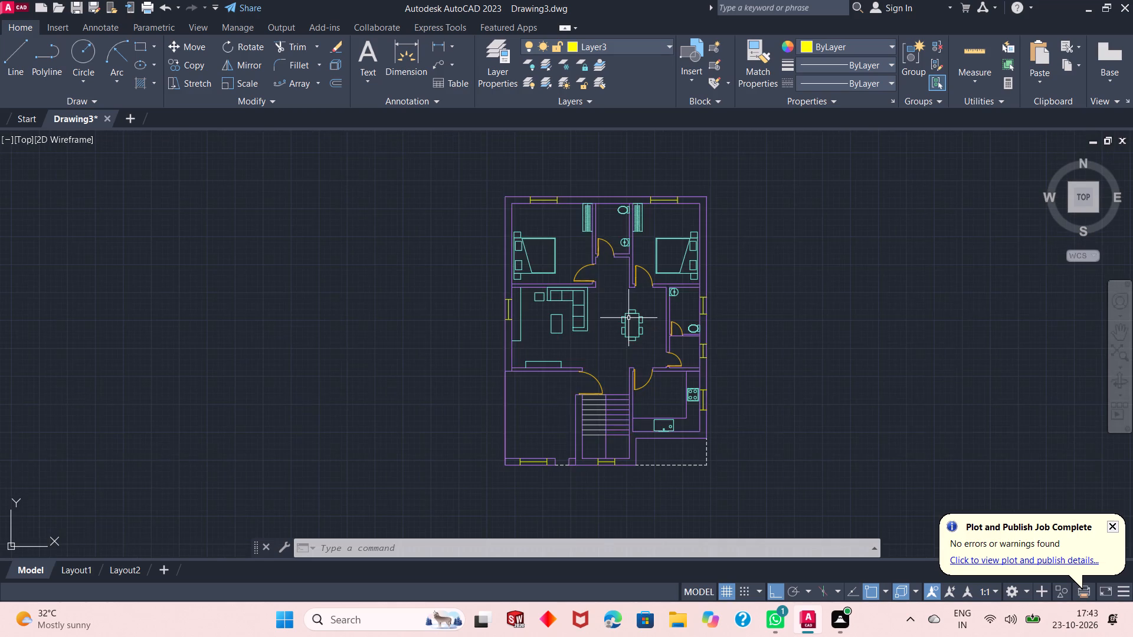
scroll(628, 318, "up", 1)
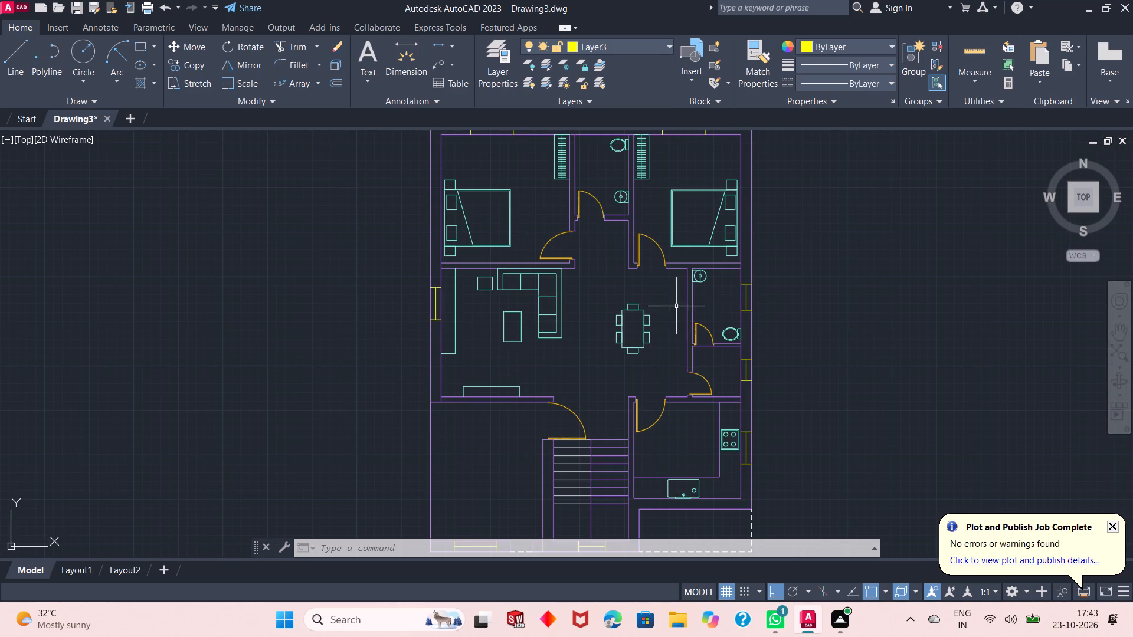
scroll(673, 306, "up", 1)
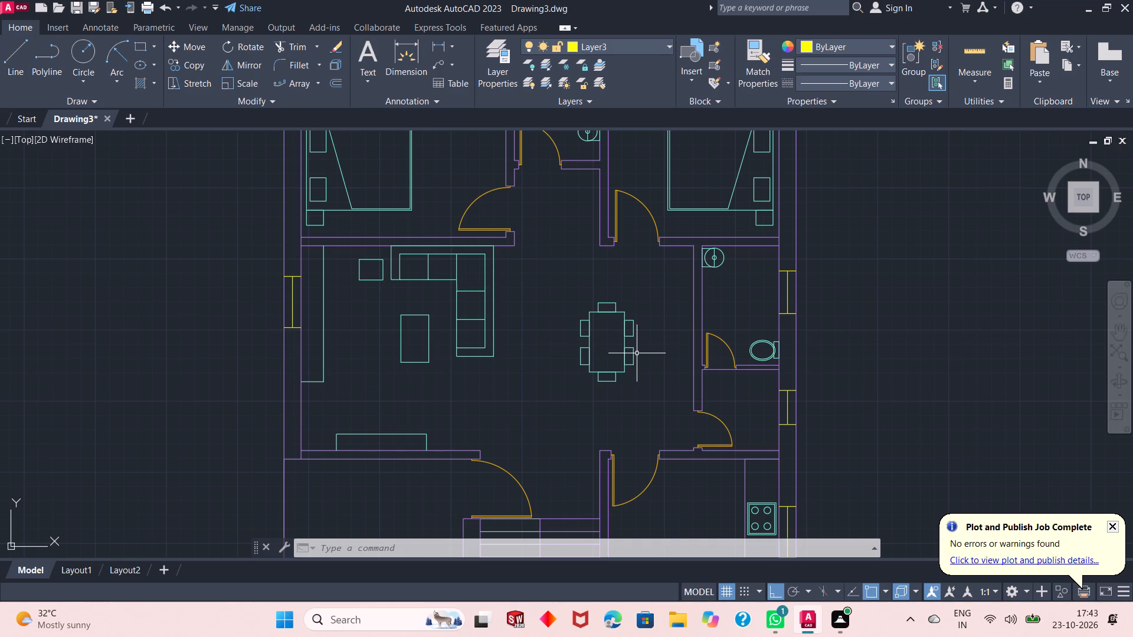
scroll(637, 353, "down", 1)
middle_click_drag(588, 350, 601, 298)
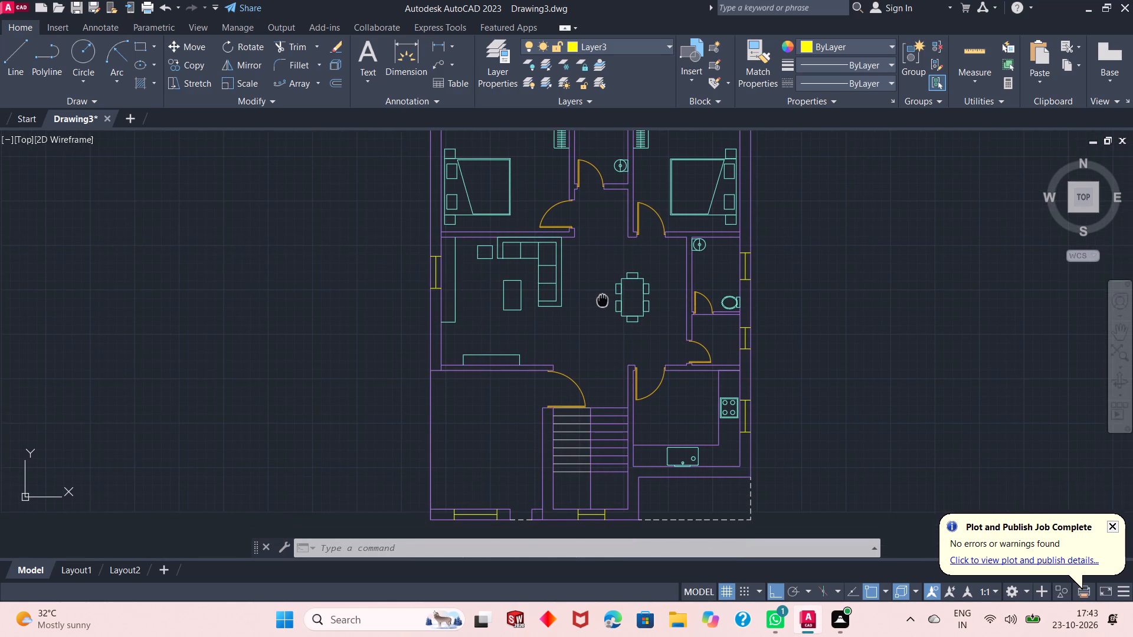
middle_click_drag(601, 298, 589, 372)
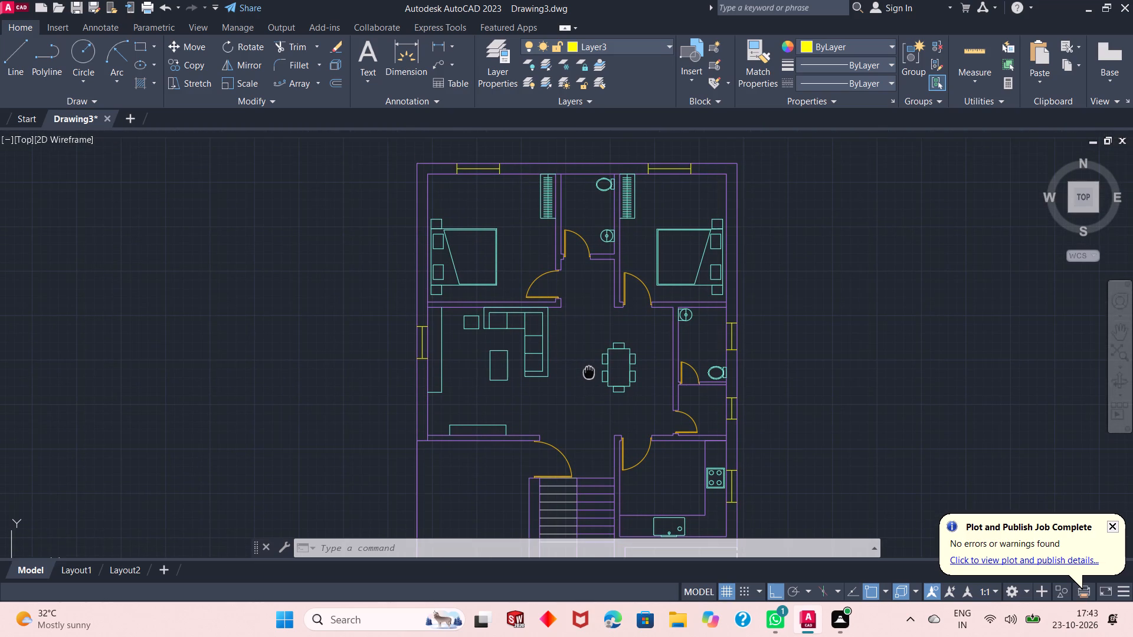
middle_click_drag(589, 372, 589, 373)
scroll(519, 287, "up", 1)
scroll(542, 279, "down", 1)
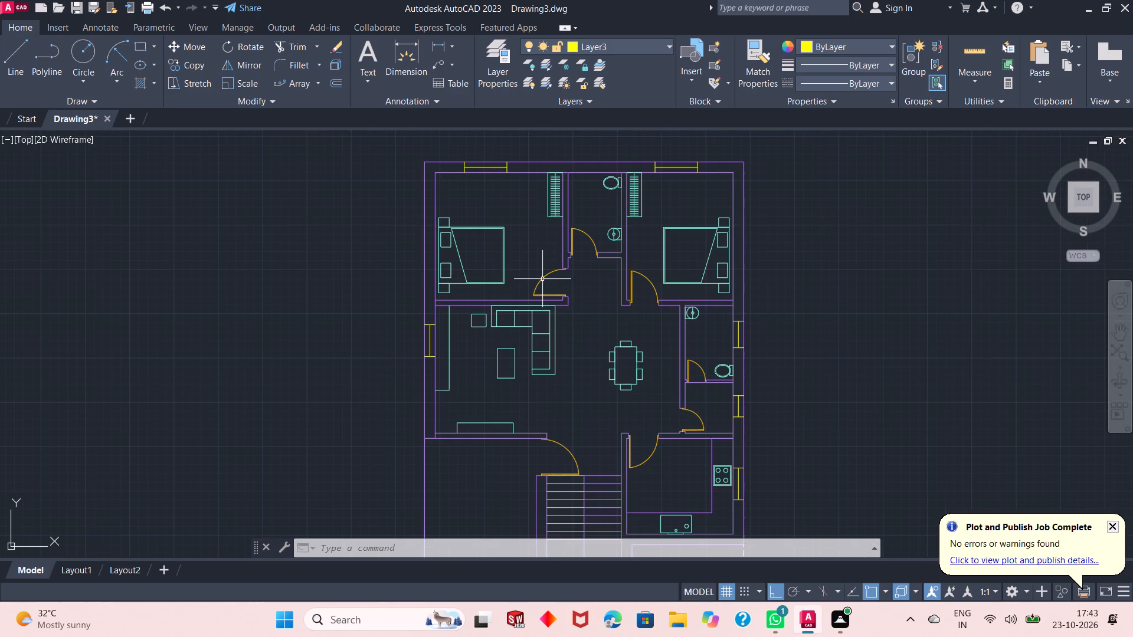
scroll(579, 273, "down", 1)
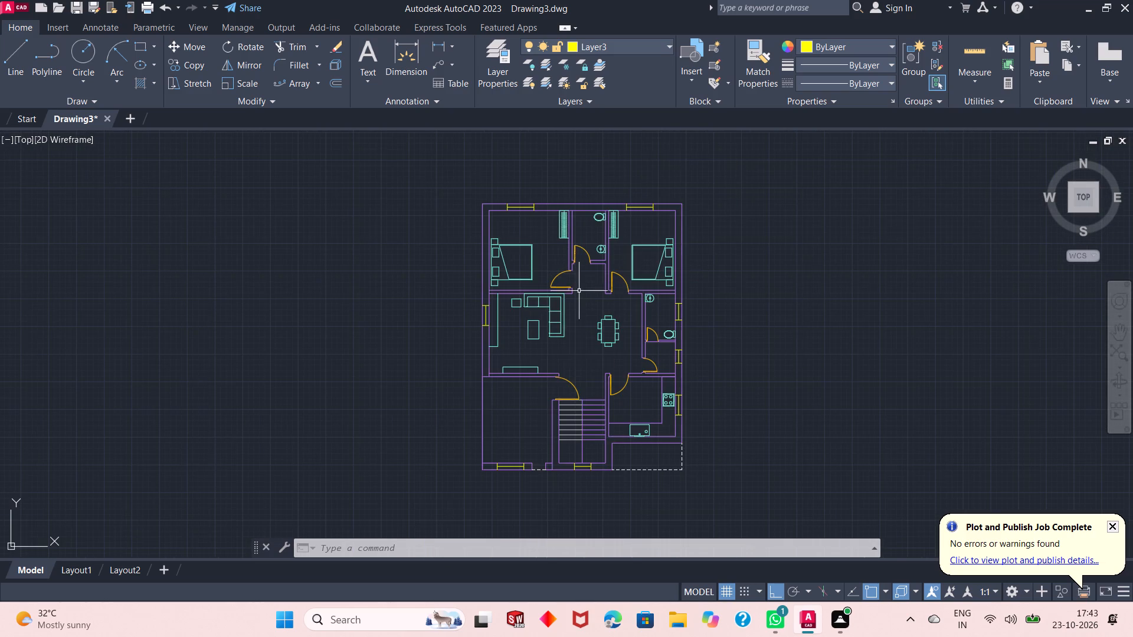
scroll(585, 449, "up", 1)
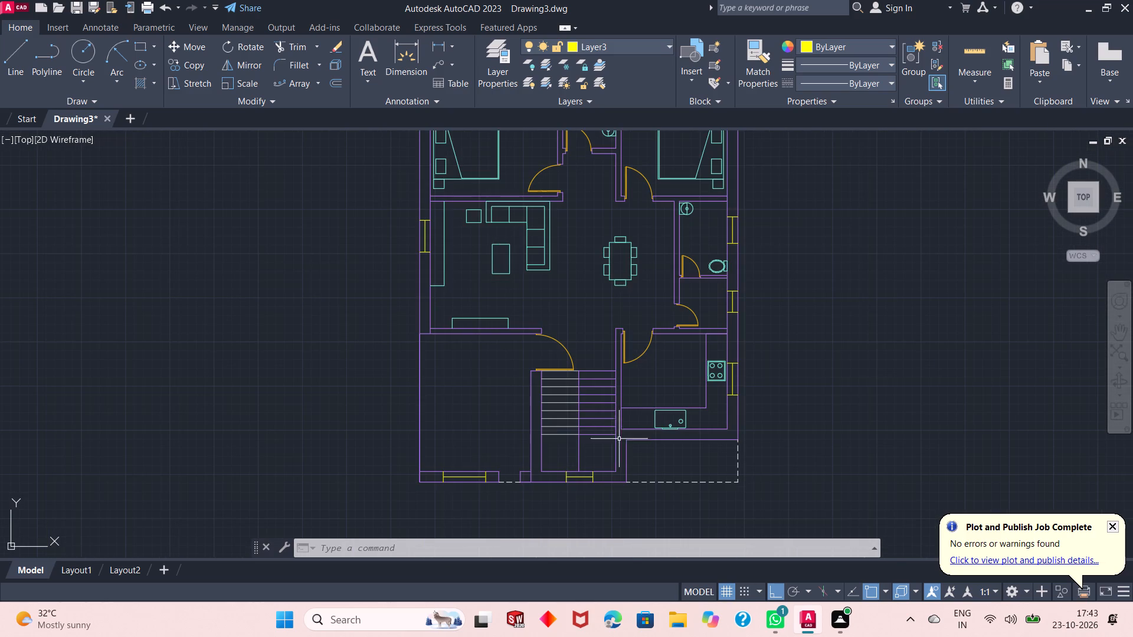
scroll(661, 426, "up", 2)
scroll(669, 399, "down", 1)
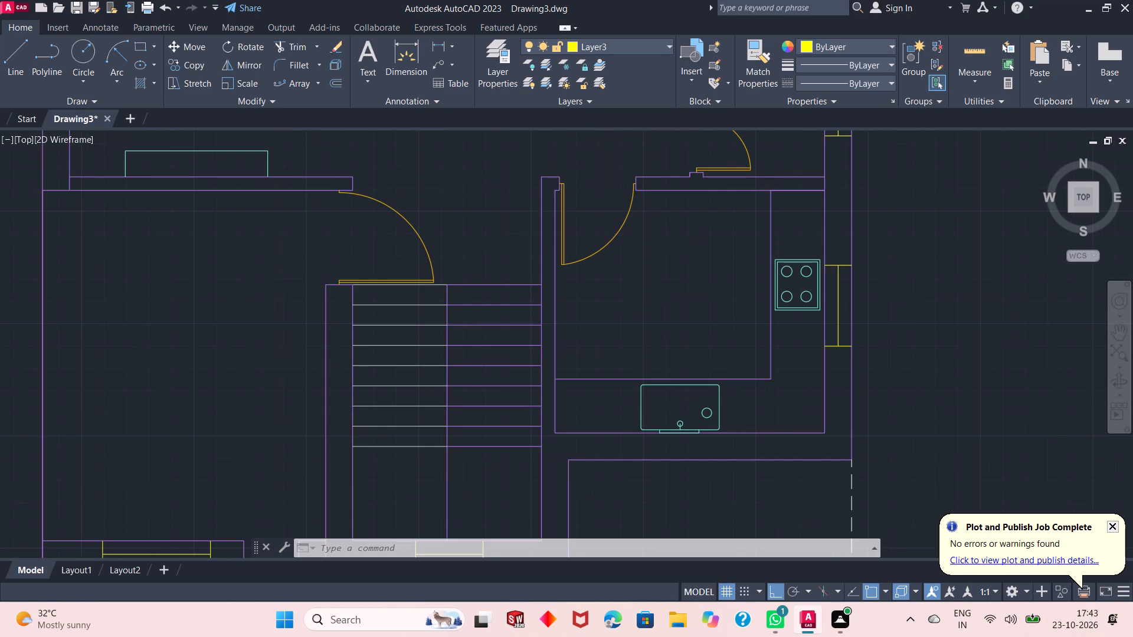
scroll(749, 324, "up", 3)
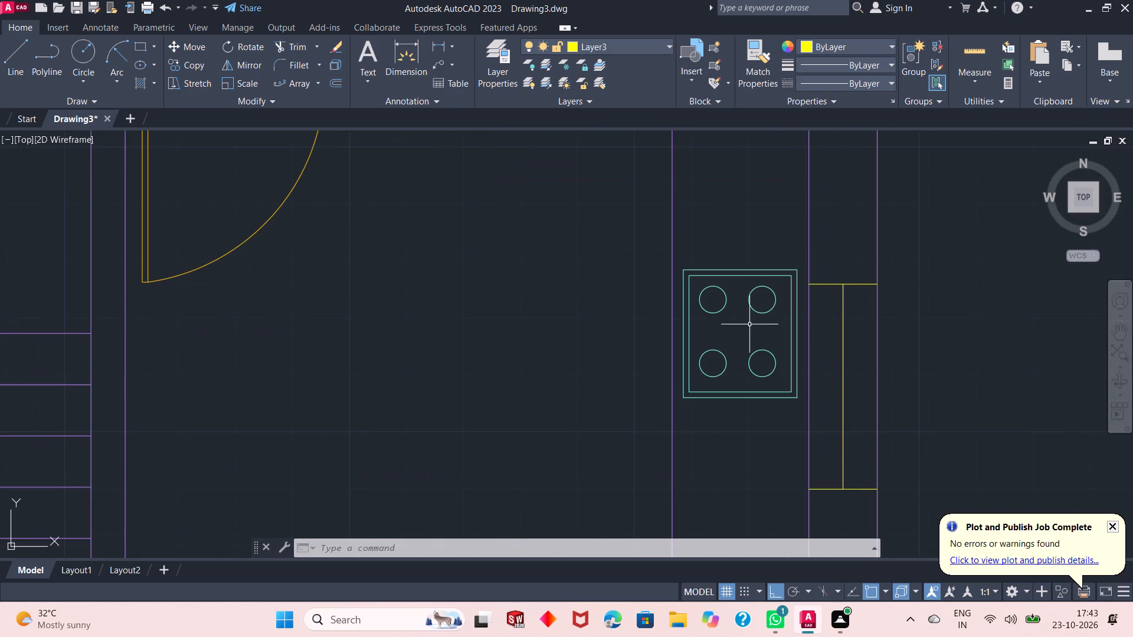
scroll(850, 346, "down", 2)
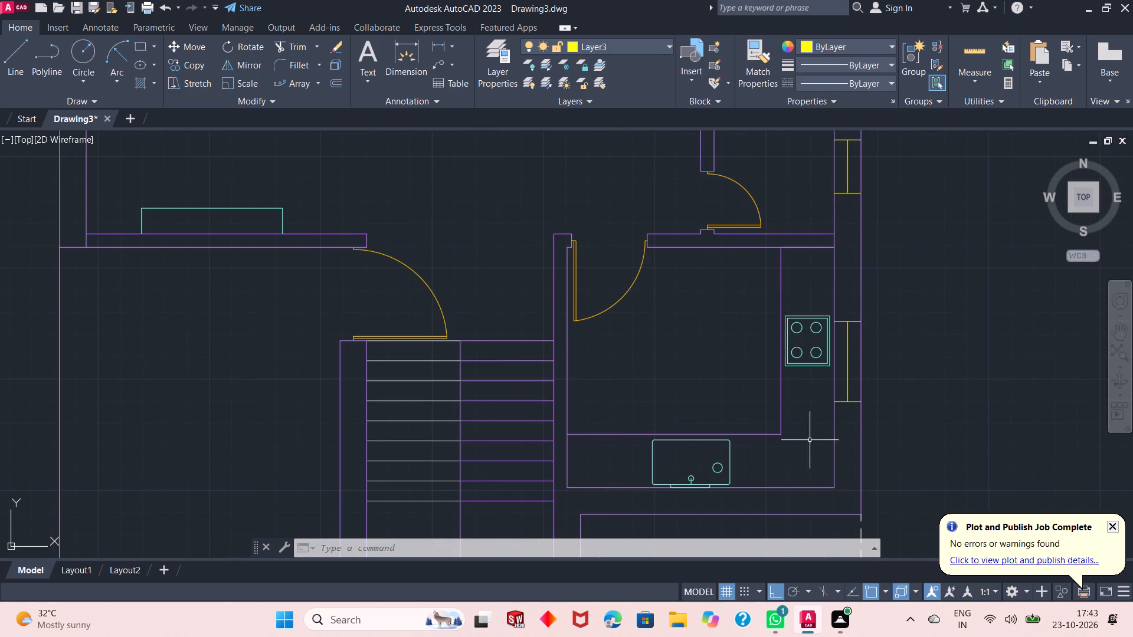
scroll(793, 445, "down", 3)
scroll(735, 360, "up", 3)
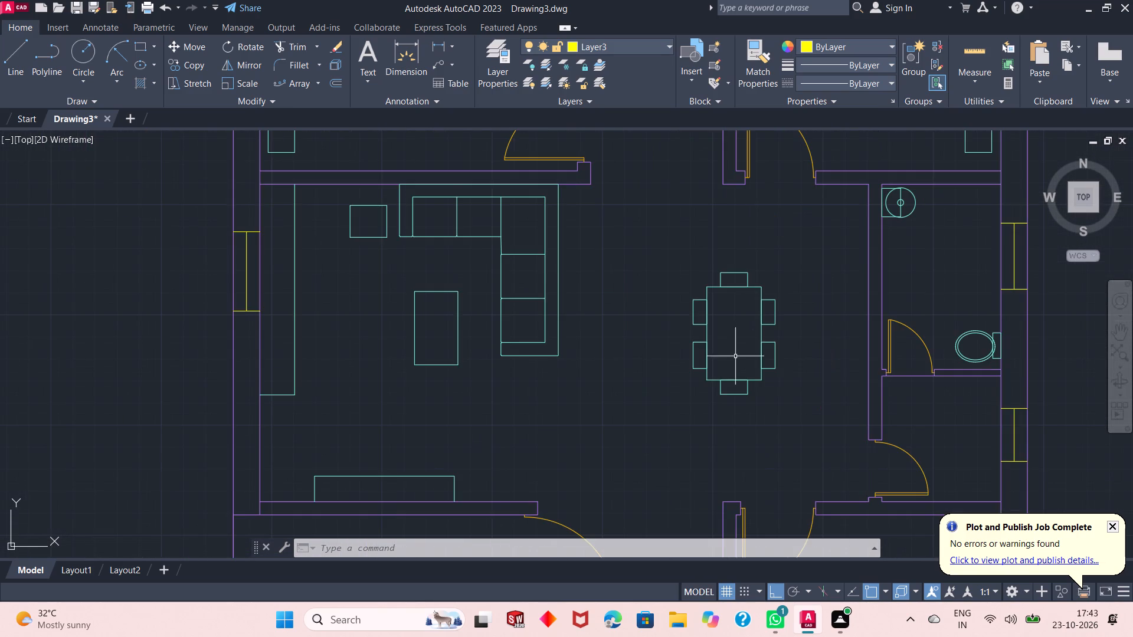
scroll(726, 343, "down", 2)
scroll(596, 305, "up", 1)
scroll(637, 310, "down", 1)
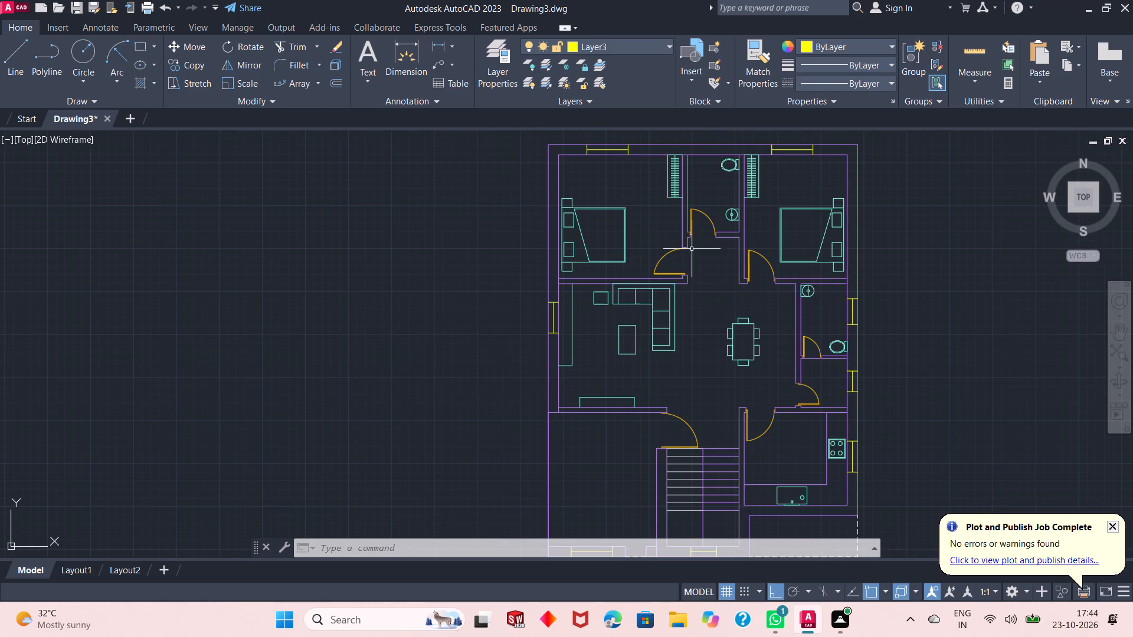
scroll(660, 291, "down", 1)
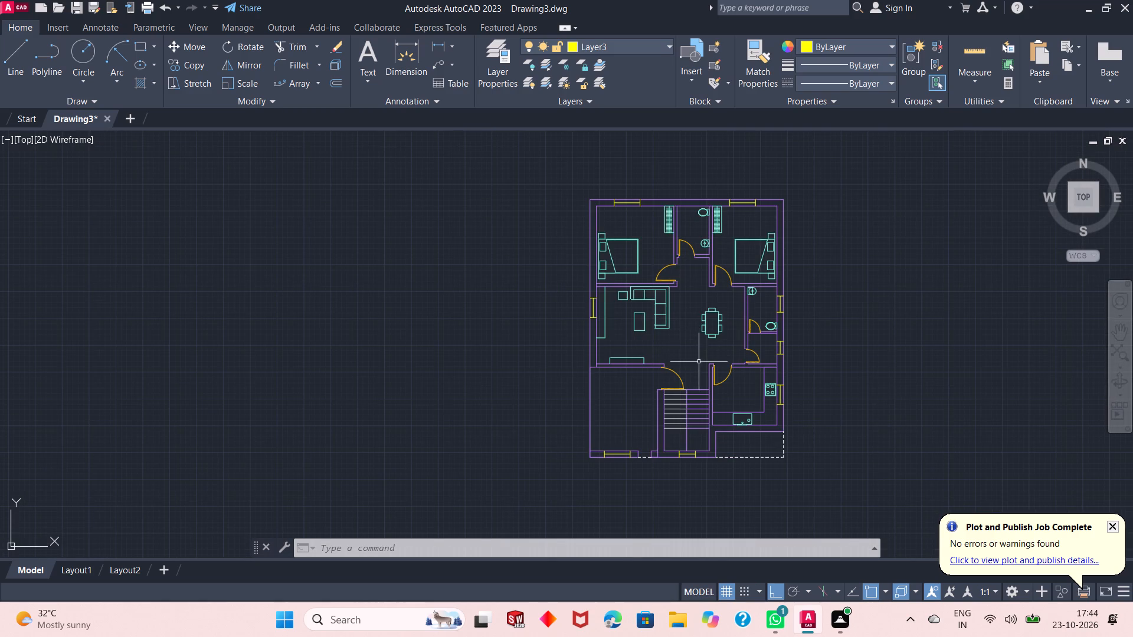
scroll(699, 362, "up", 2)
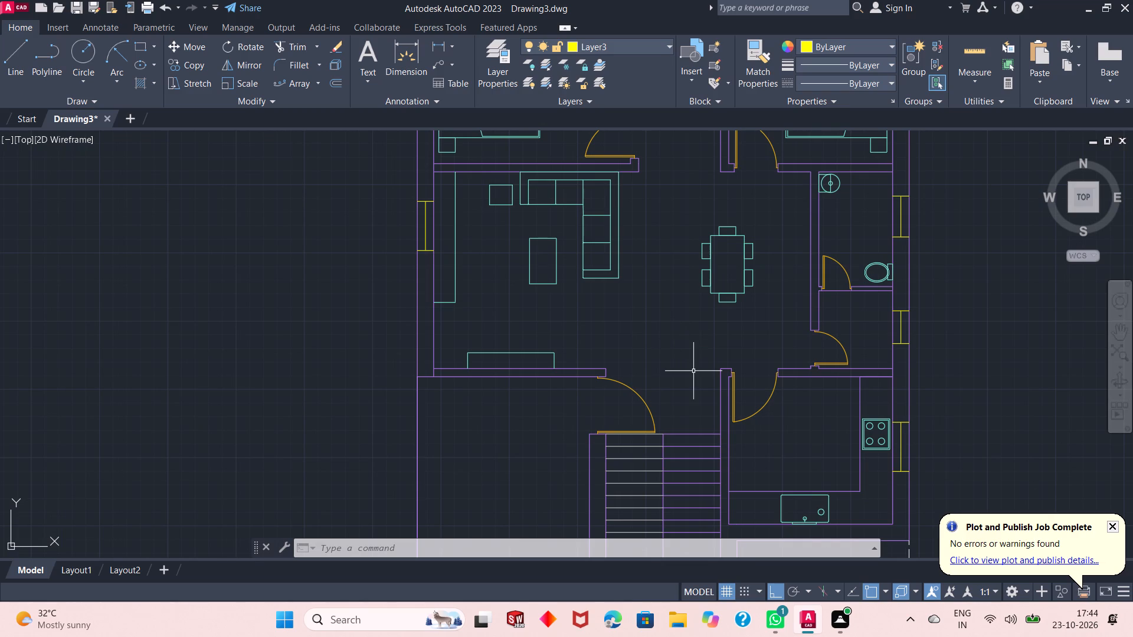
scroll(698, 334, "down", 2)
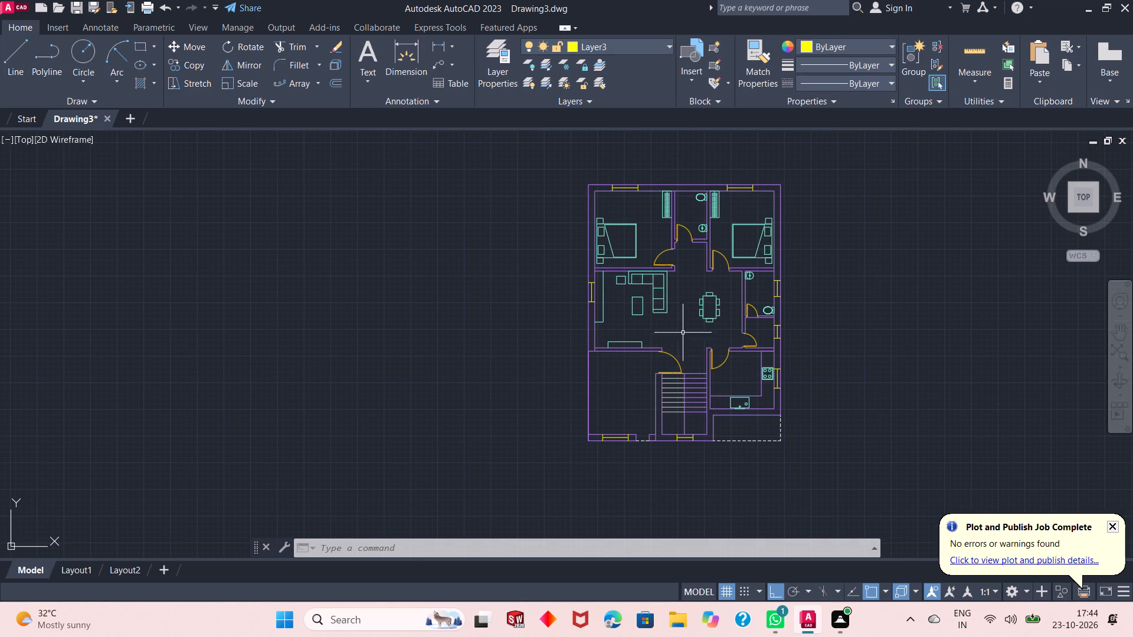
scroll(707, 212, "up", 1)
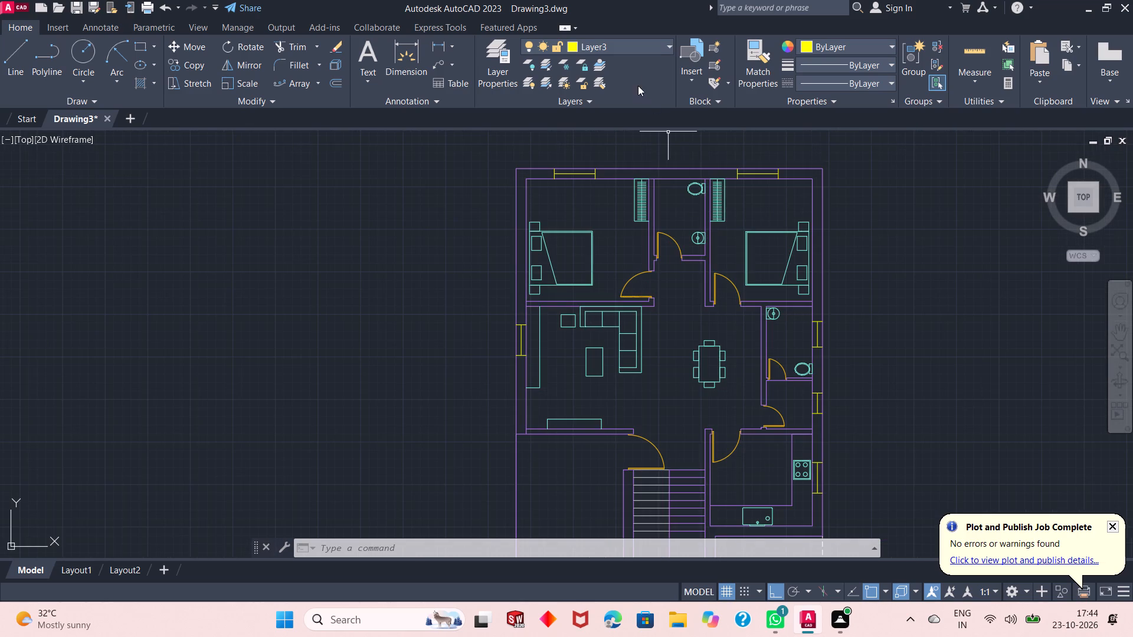
Make layer 0 the current layer and open the layer properties manager.
left_click(631, 42)
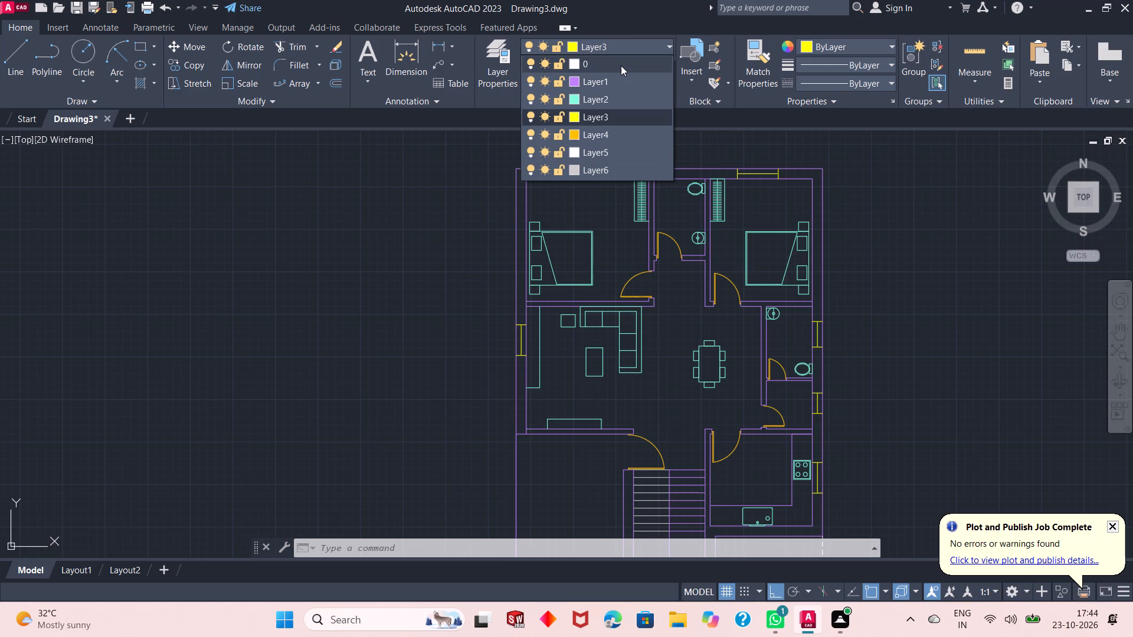
left_click(621, 65)
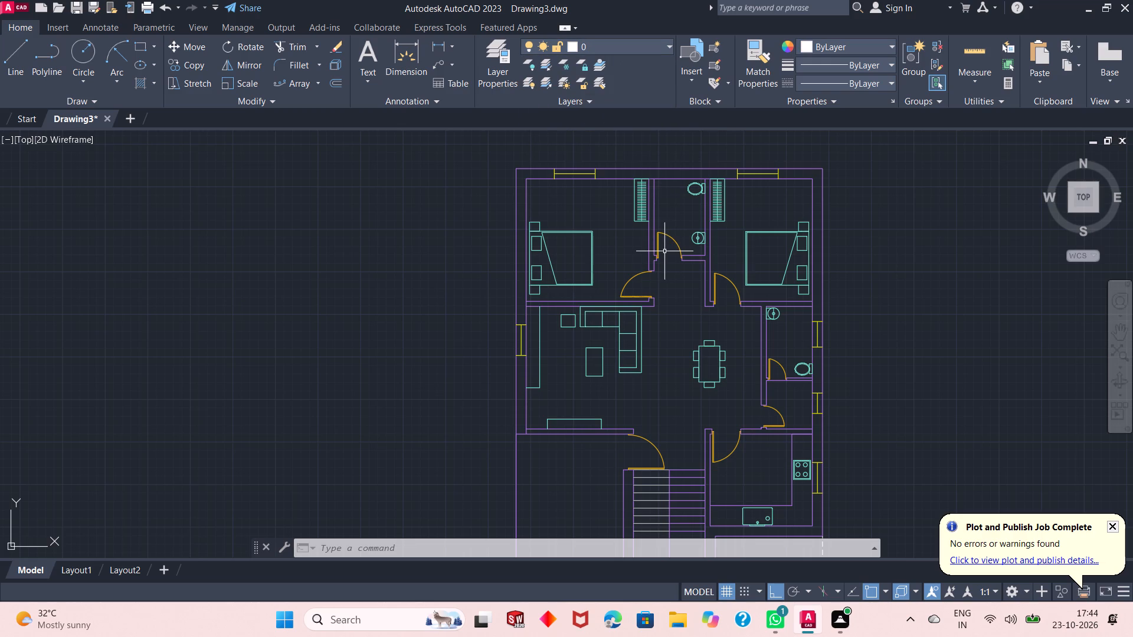
left_click(492, 62)
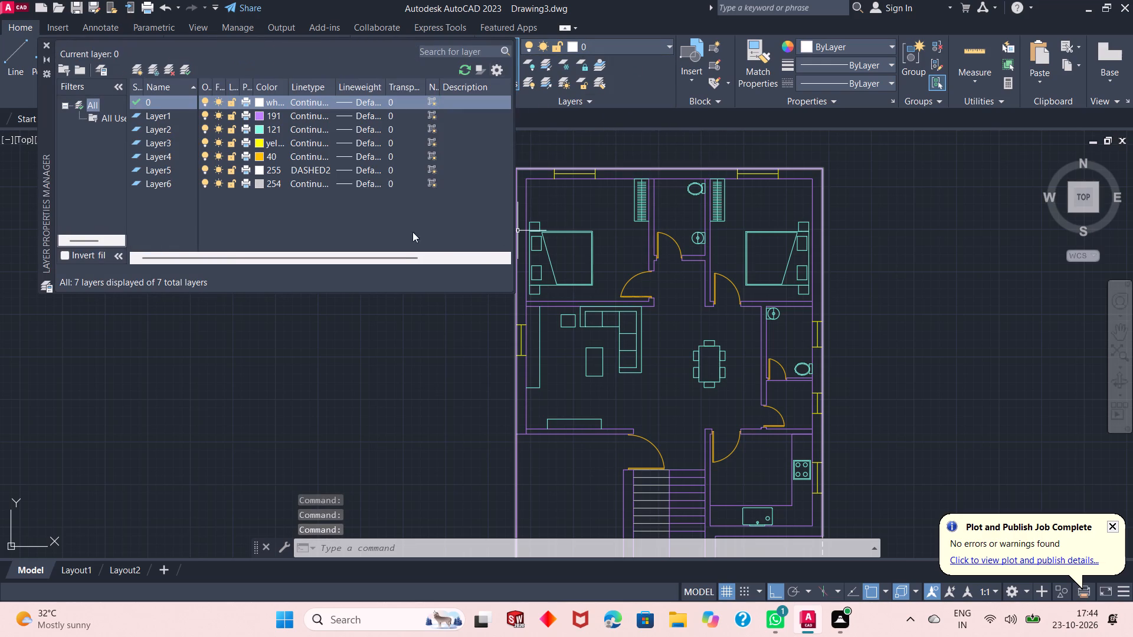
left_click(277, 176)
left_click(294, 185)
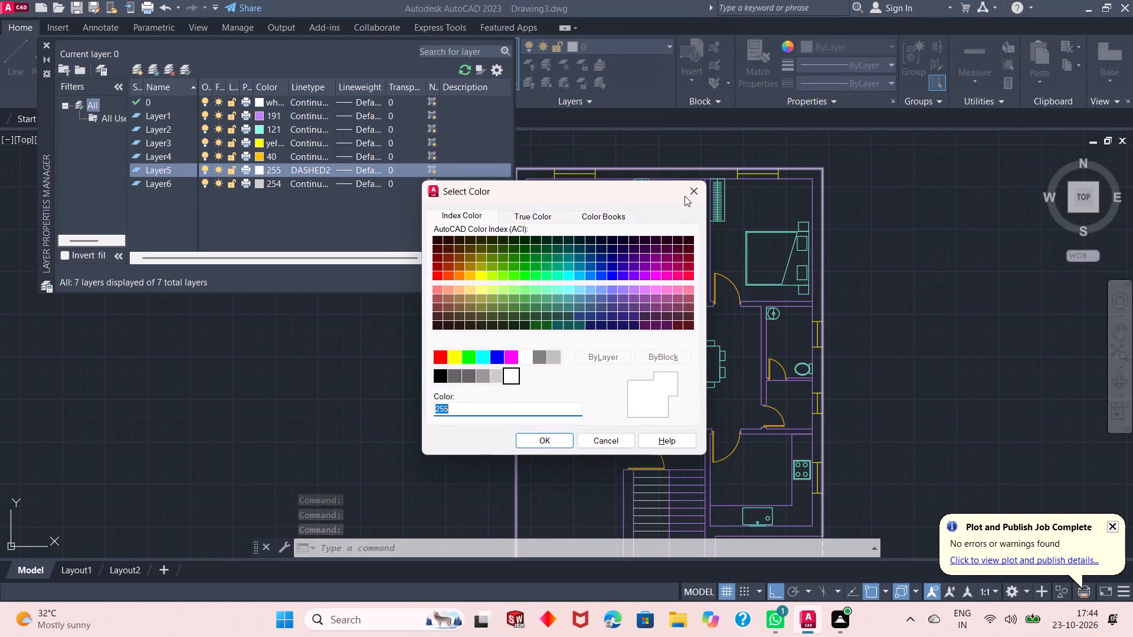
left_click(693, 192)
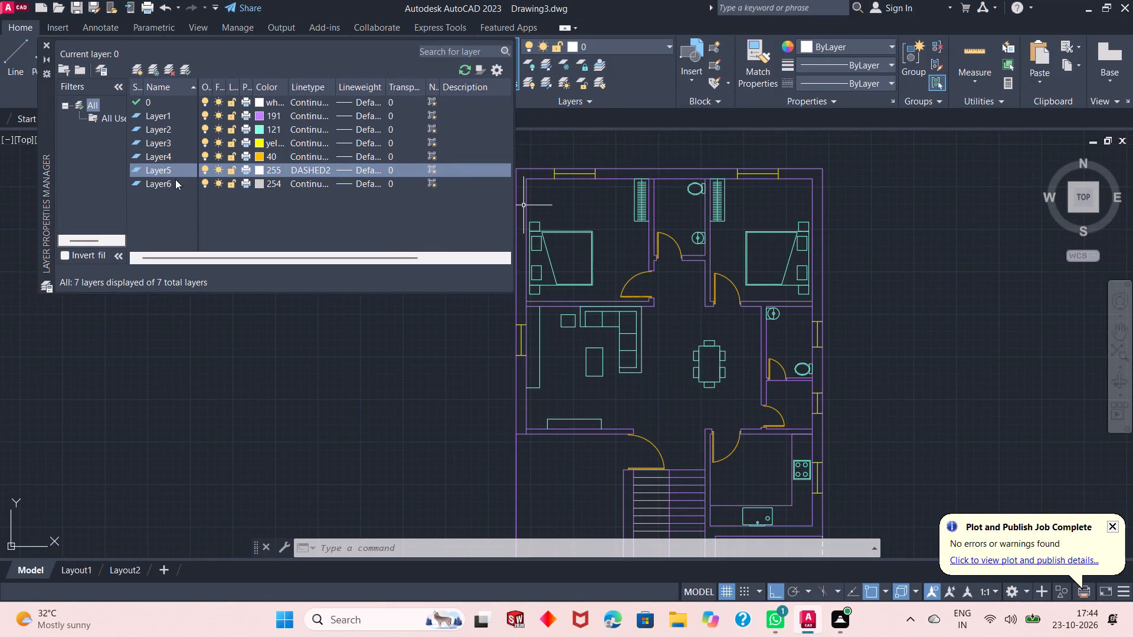
Create Layer7 with index colour 220, make it the current layer, and close the layer manager.
left_click(175, 179)
left_click(133, 69)
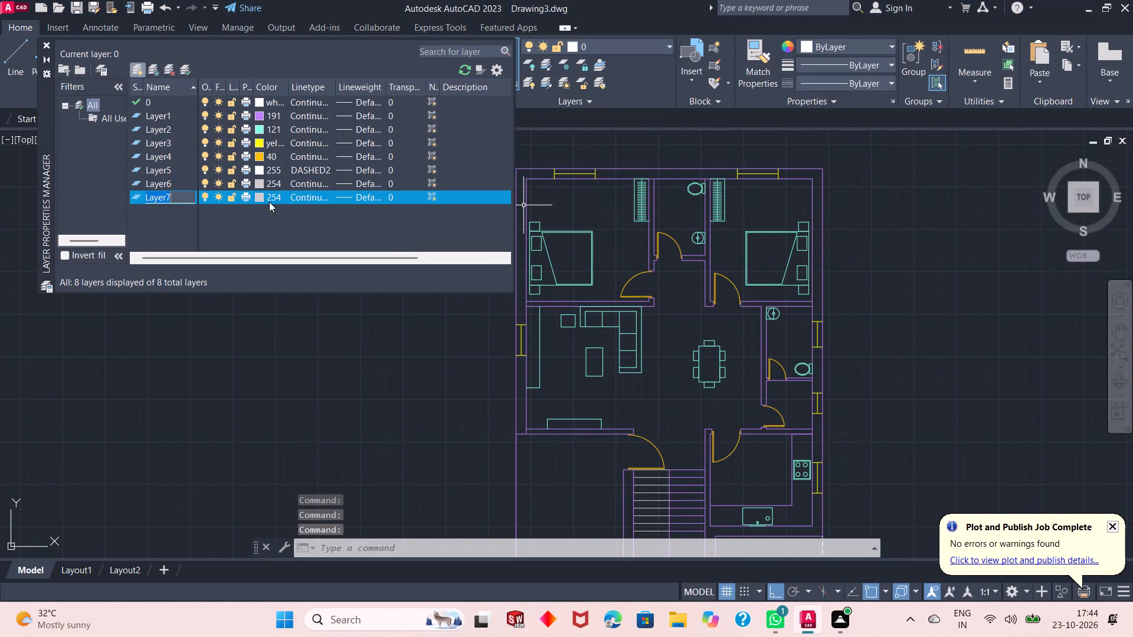
left_click(258, 198)
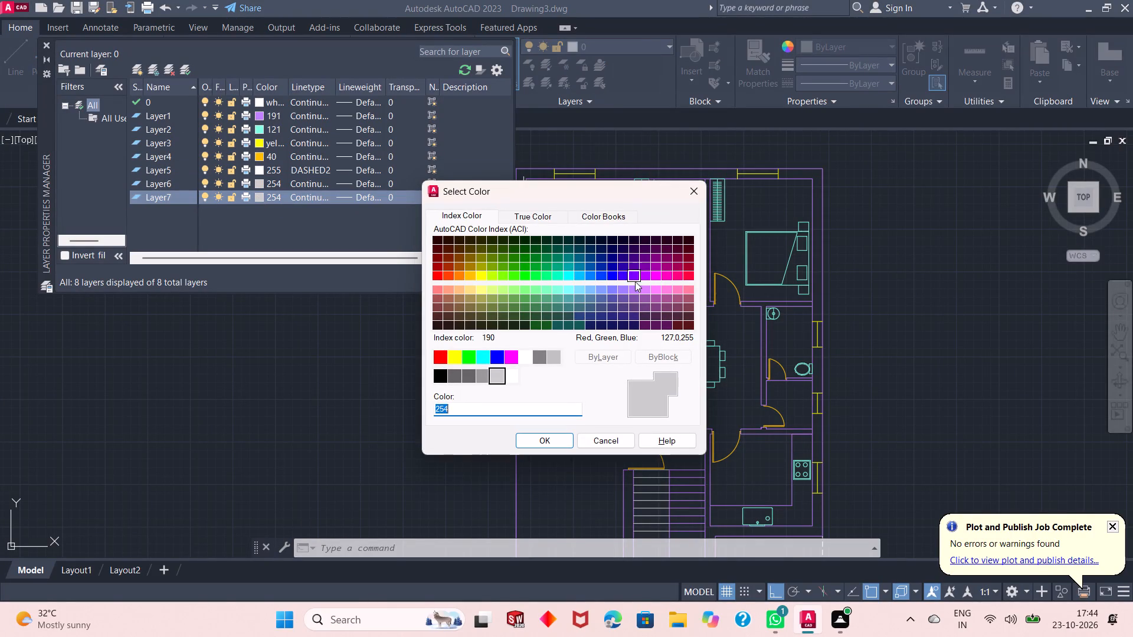
left_click(657, 279)
left_click(667, 279)
left_click(676, 276)
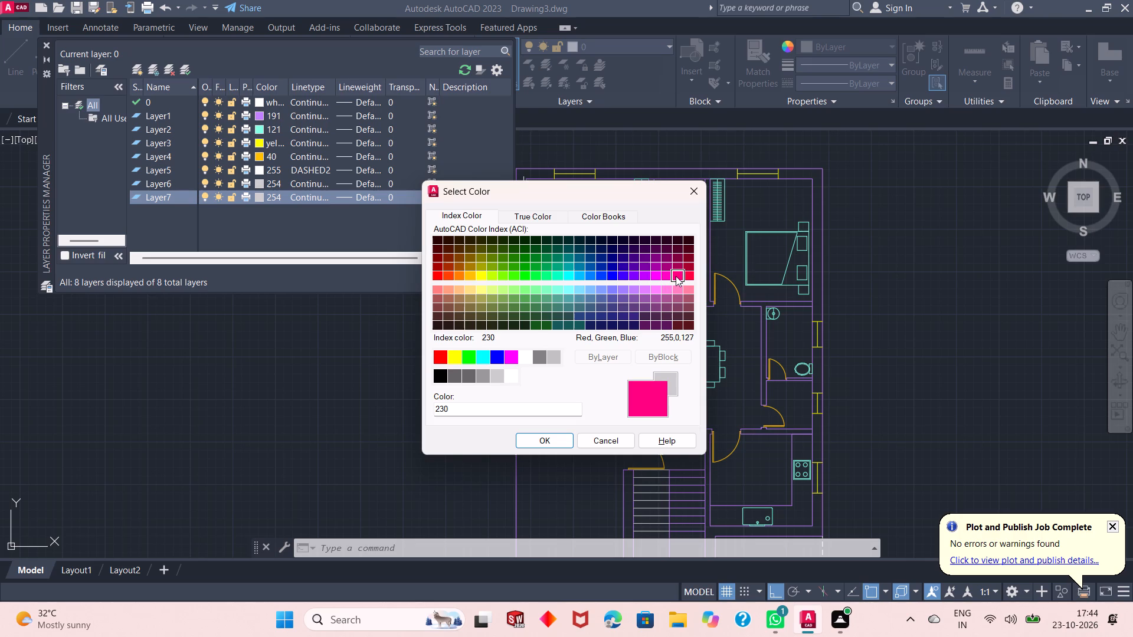
left_click(664, 276)
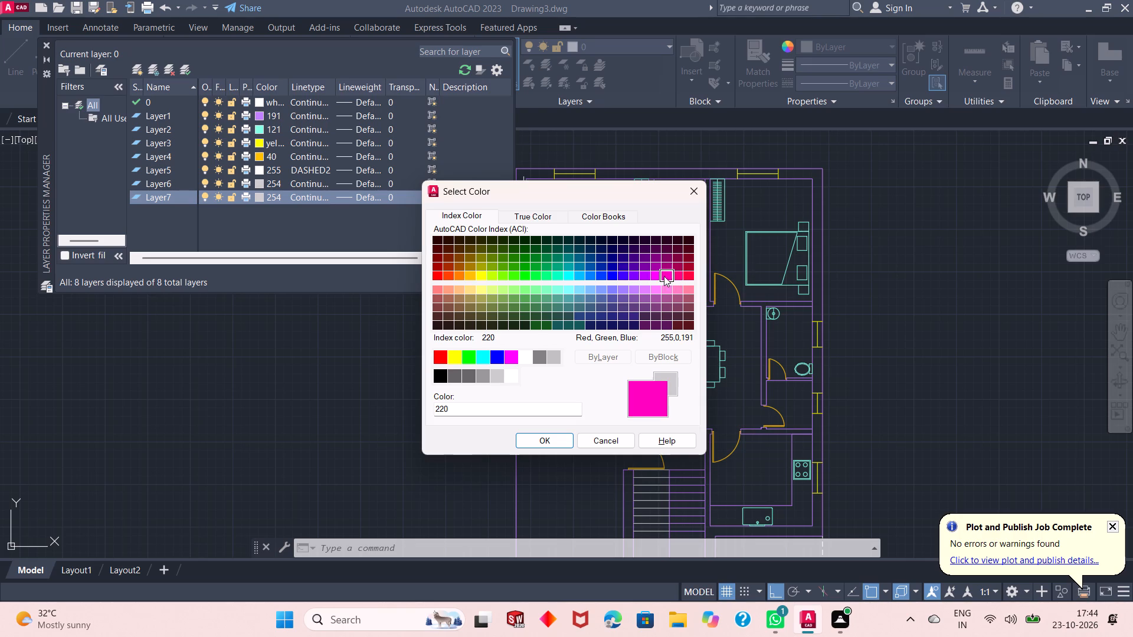
left_click(539, 443)
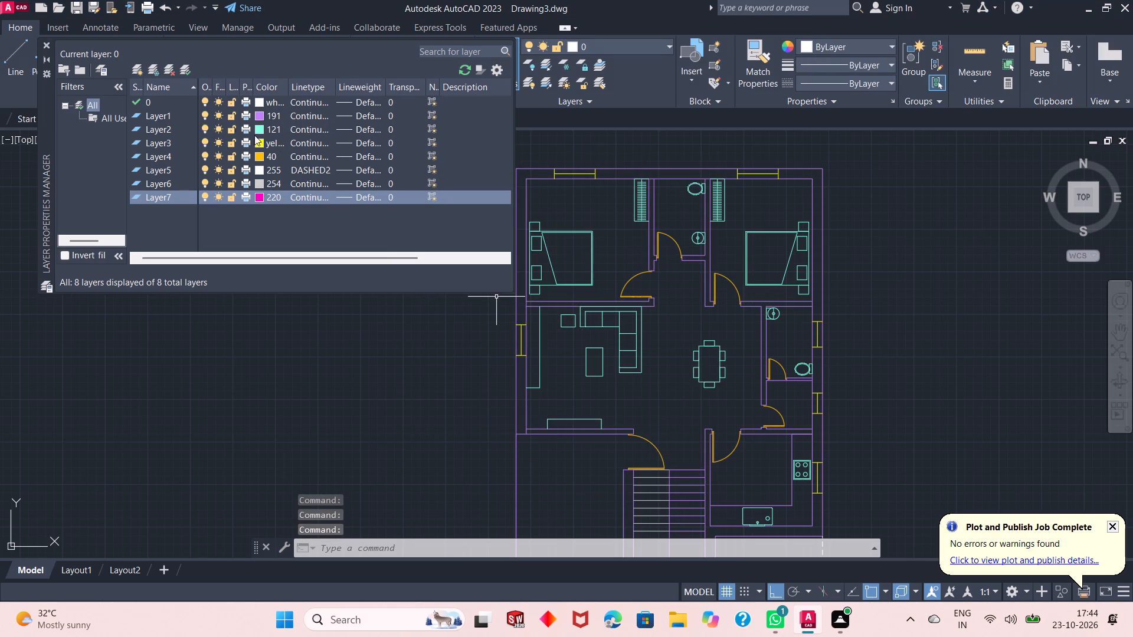
left_click(180, 65)
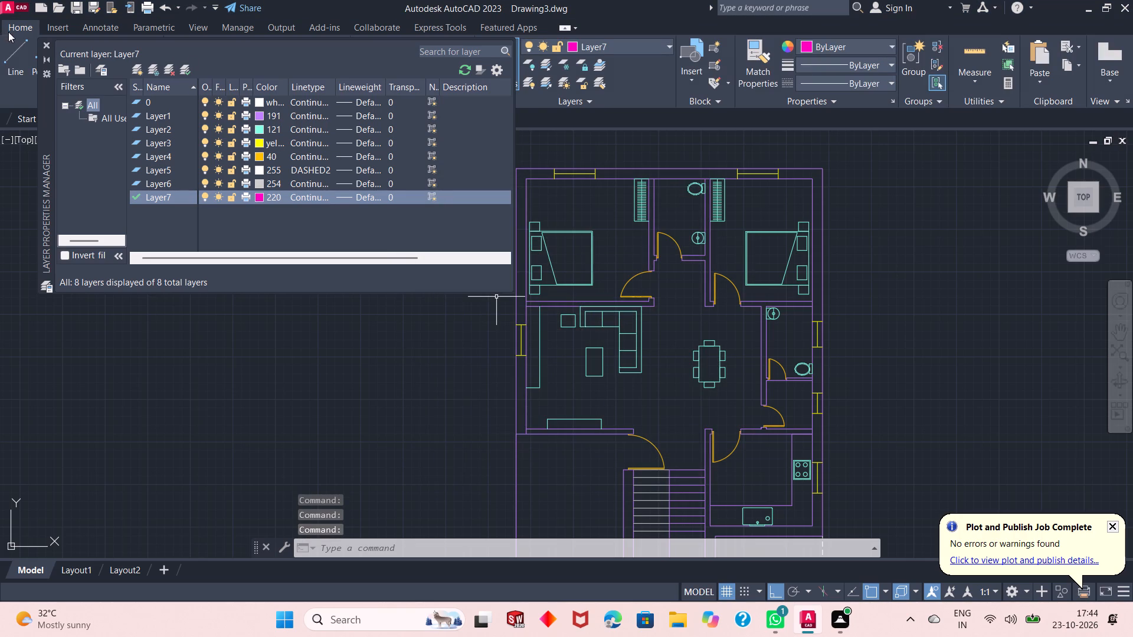
left_click(48, 49)
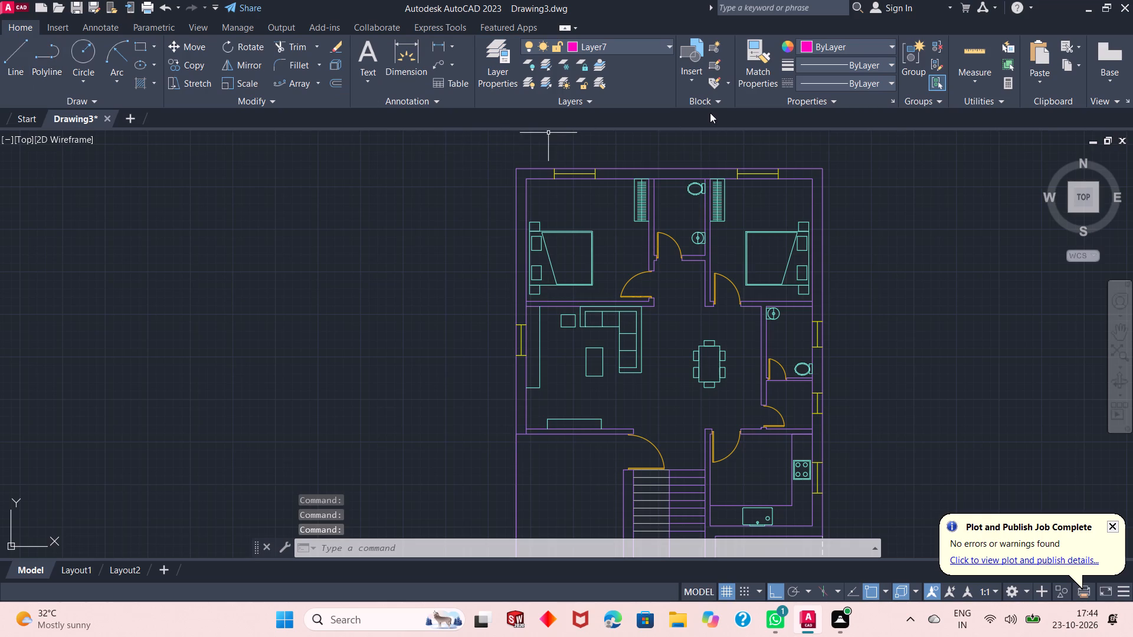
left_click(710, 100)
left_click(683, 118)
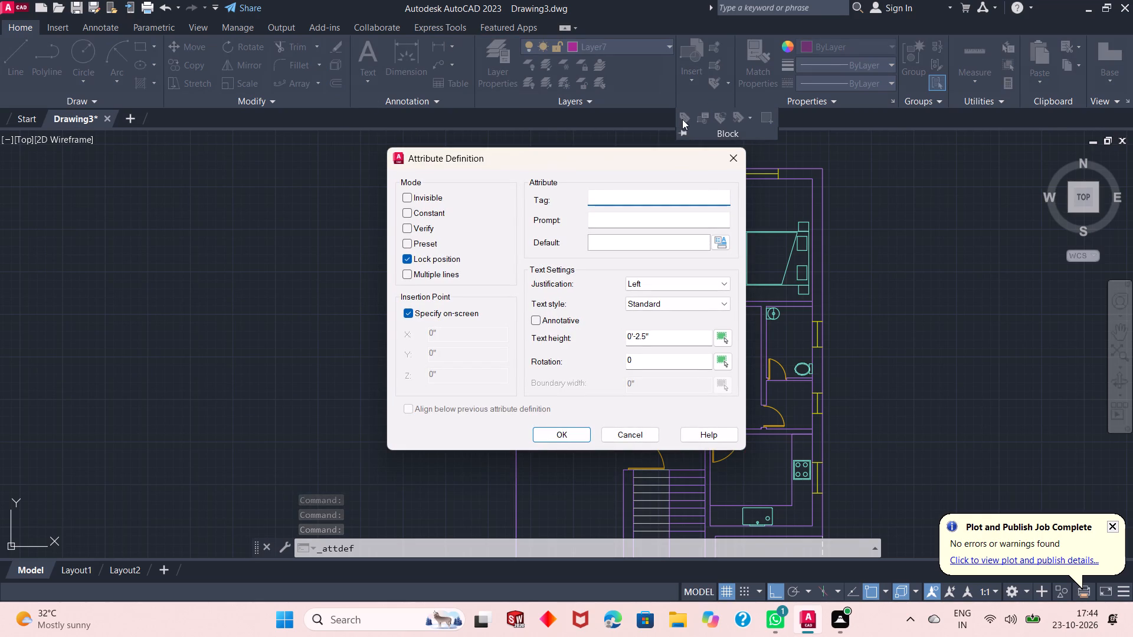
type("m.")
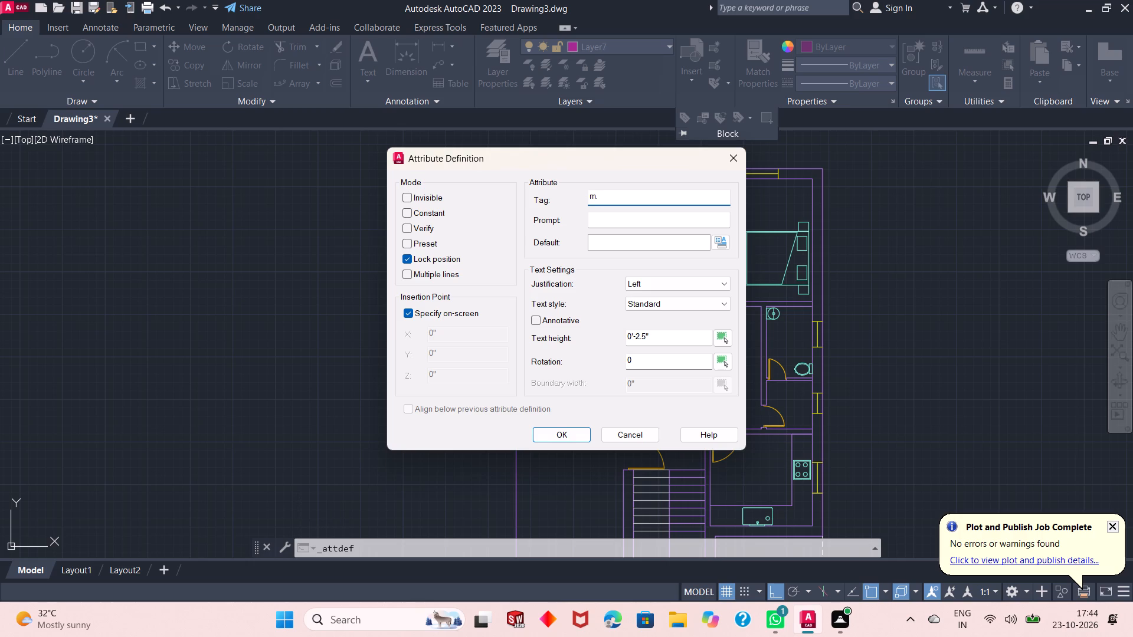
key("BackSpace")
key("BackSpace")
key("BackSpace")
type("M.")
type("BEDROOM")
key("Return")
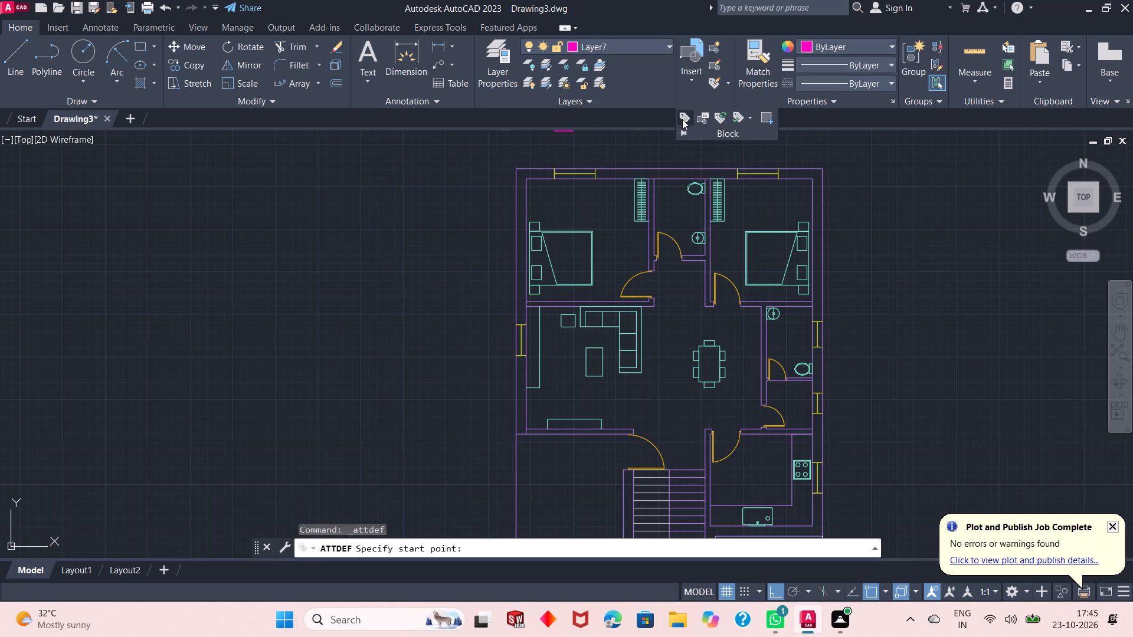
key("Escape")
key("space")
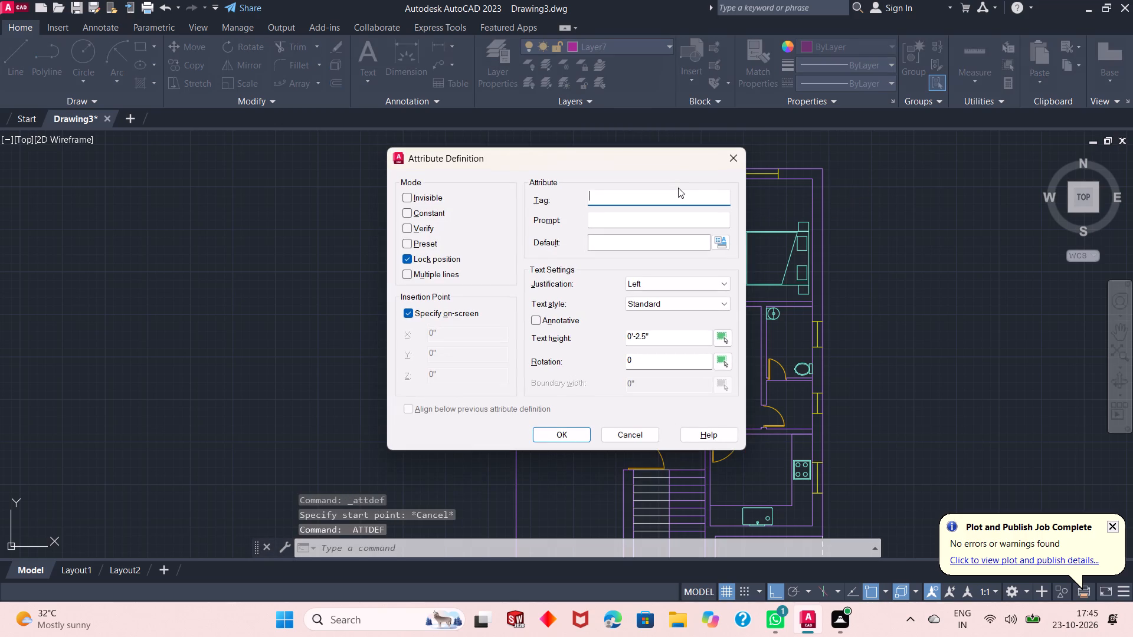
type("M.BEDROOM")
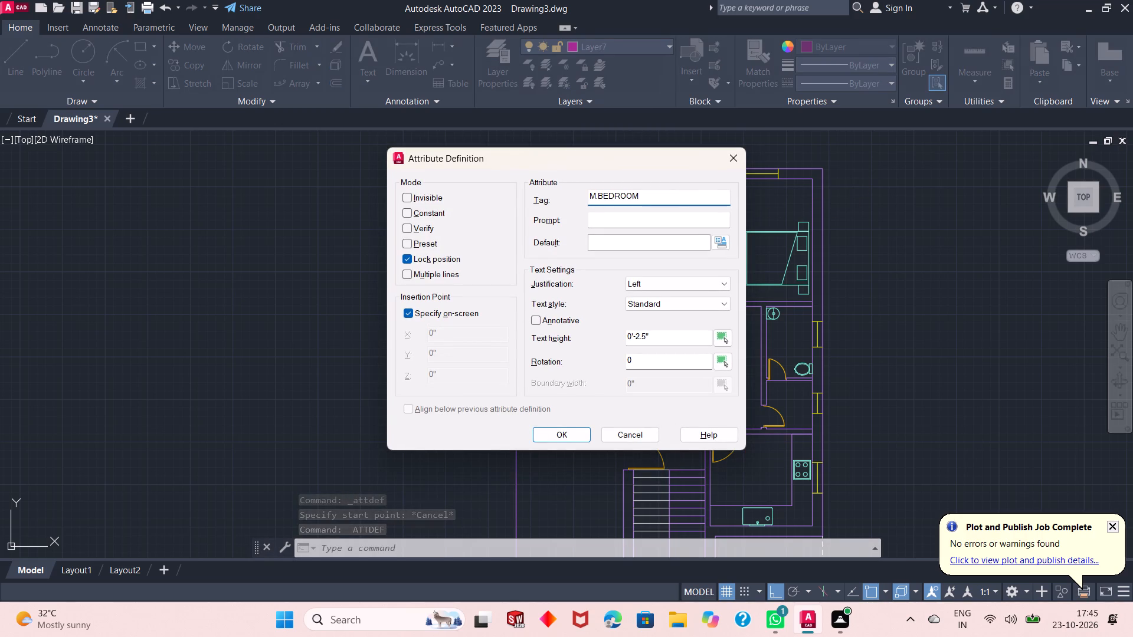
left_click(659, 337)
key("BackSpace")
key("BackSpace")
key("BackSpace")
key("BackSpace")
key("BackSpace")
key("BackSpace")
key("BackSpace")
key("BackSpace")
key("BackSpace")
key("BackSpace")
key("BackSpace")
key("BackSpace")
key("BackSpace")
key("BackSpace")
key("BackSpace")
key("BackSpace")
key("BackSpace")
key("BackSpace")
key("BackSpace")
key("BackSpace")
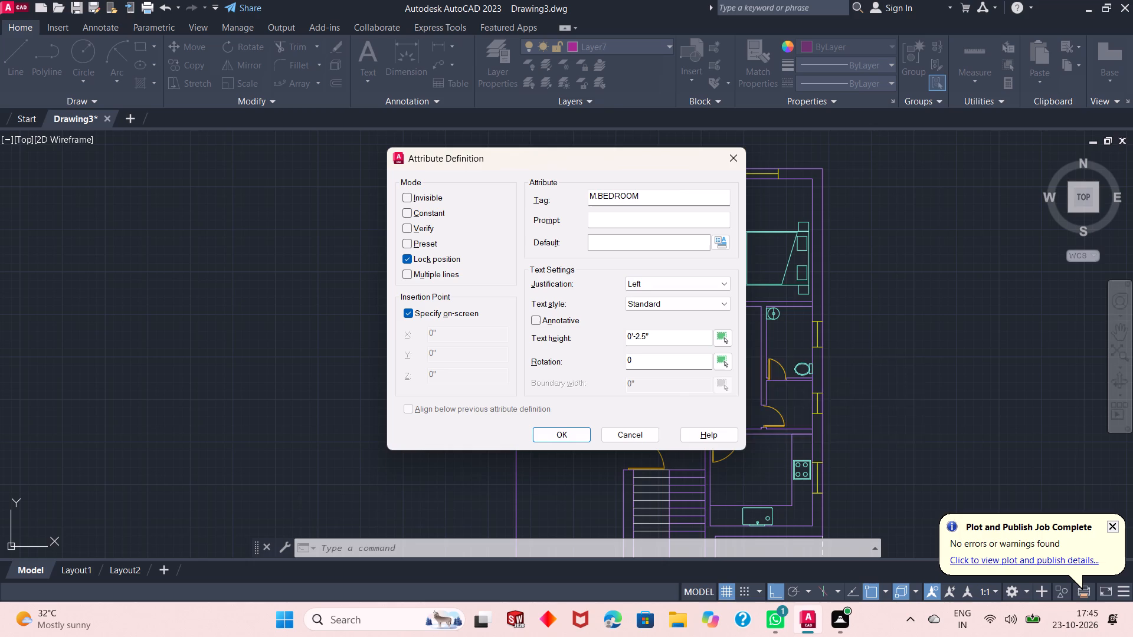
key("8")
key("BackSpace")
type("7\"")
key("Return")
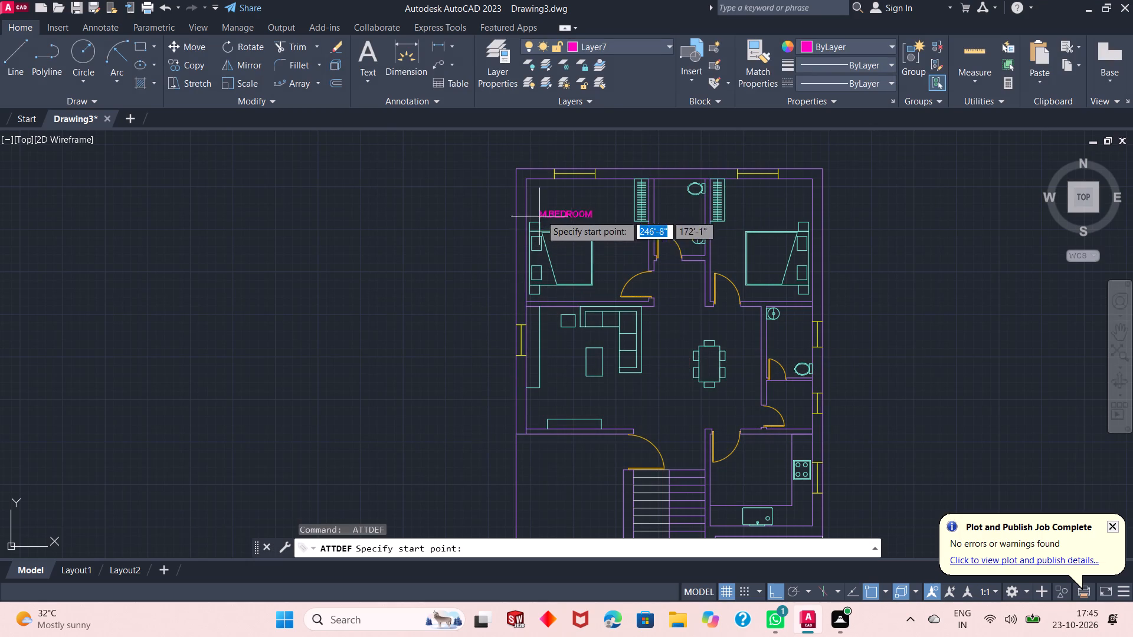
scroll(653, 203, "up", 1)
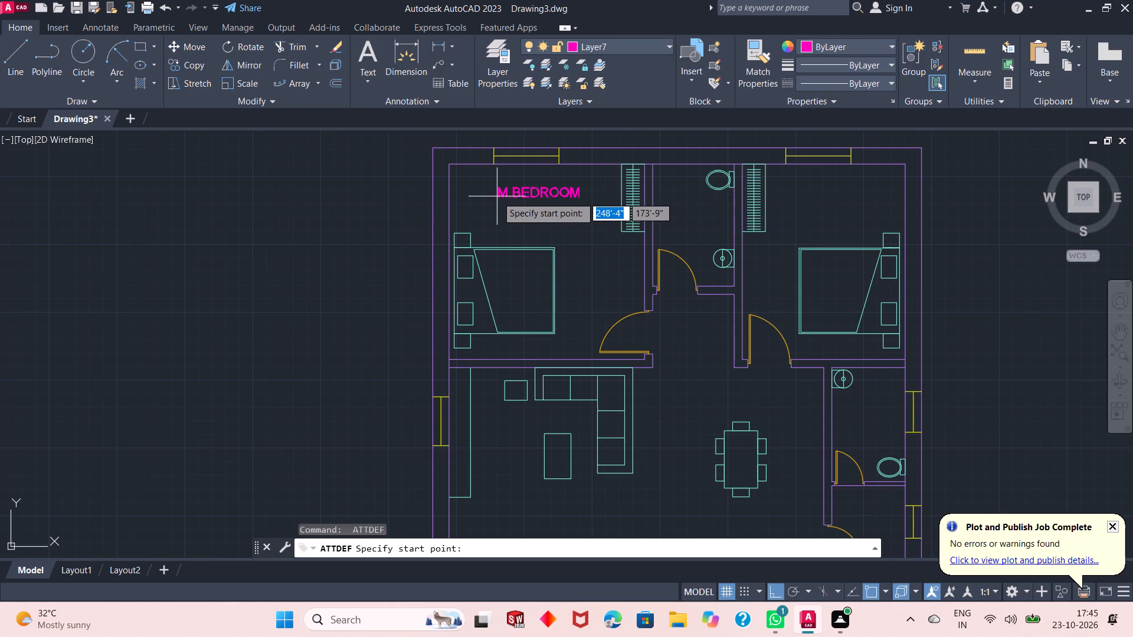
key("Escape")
Define an attribute tagged M.BEDROOM with 6" text height and place it above the bed in the northwest bedroom.
key("space")
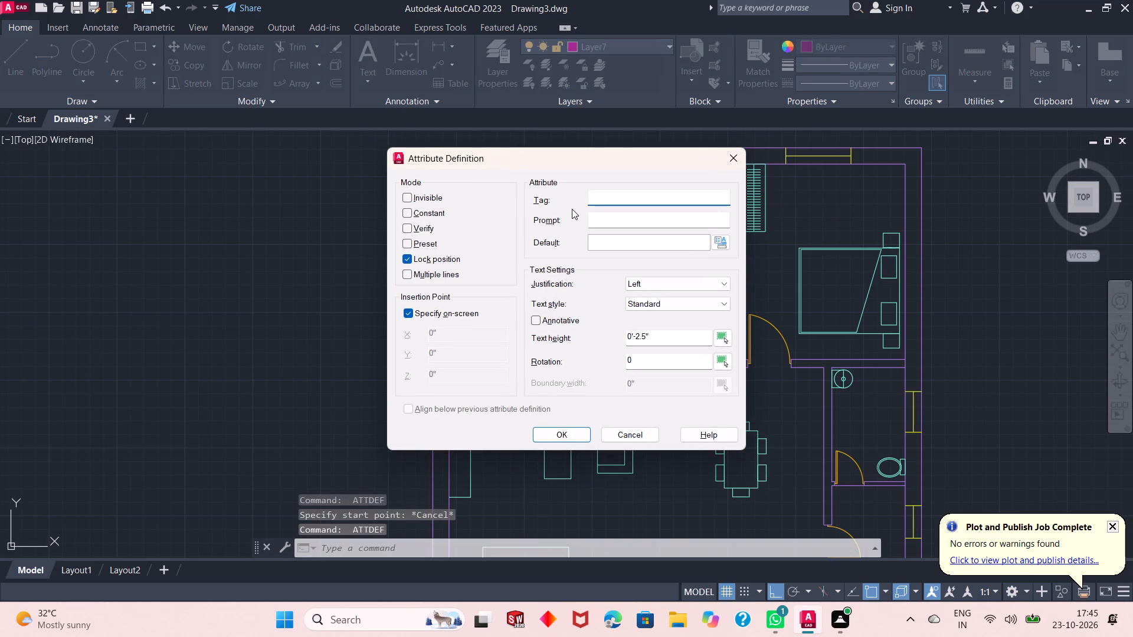
type("M.BEDROOM")
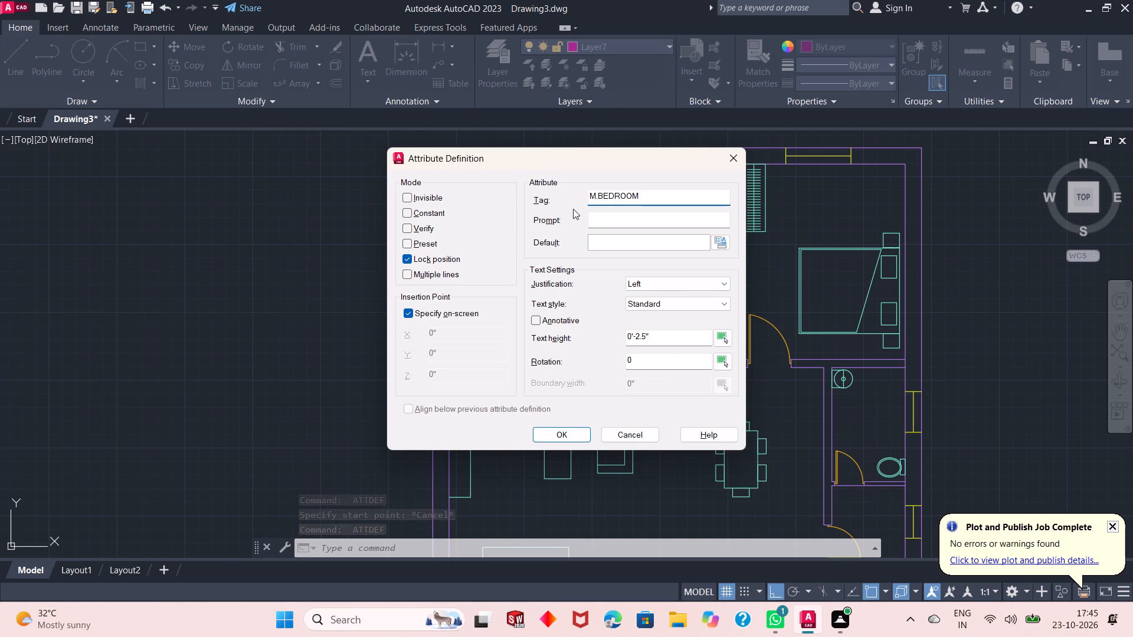
left_click(678, 334)
key("BackSpace")
key("BackSpace")
key("BackSpace")
key("BackSpace")
key("BackSpace")
key("BackSpace")
key("BackSpace")
key("BackSpace")
key("BackSpace")
key("BackSpace")
key("BackSpace")
key("BackSpace")
key("BackSpace")
key("BackSpace")
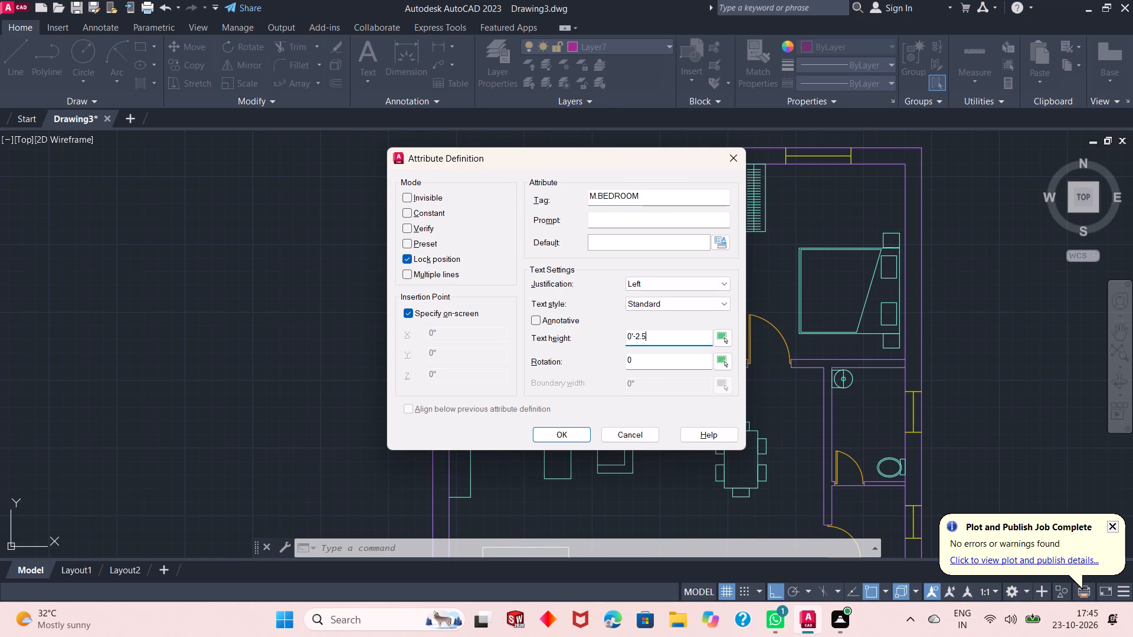
type("6\"")
key("Return")
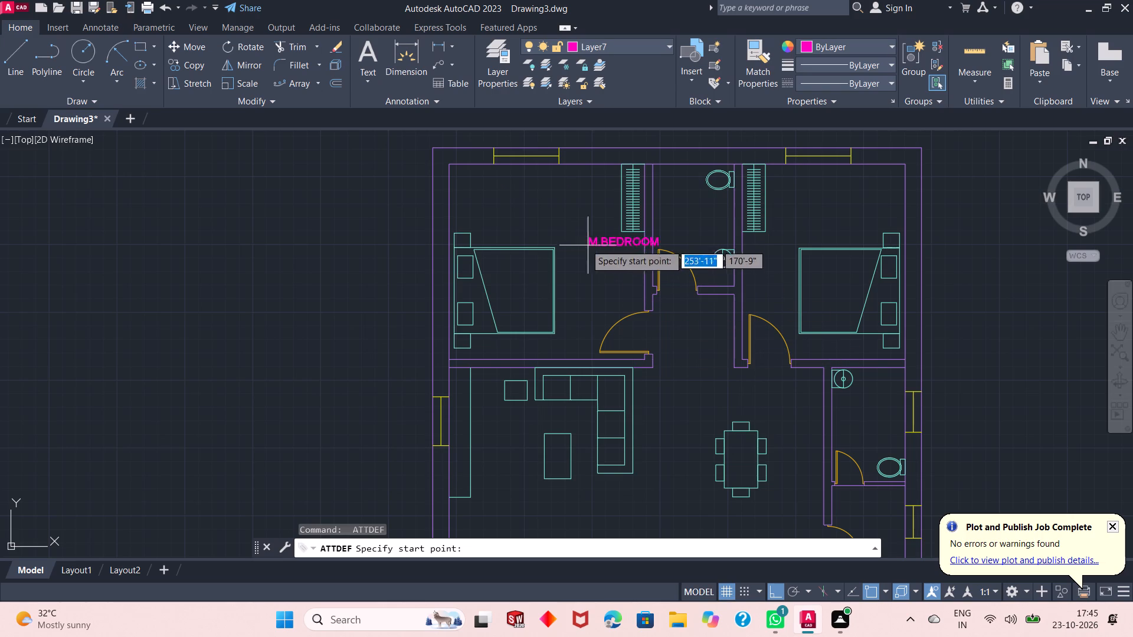
left_click(505, 199)
Define an attribute tagged 11'0"X12'0" and place it centred just below the M.BEDROOM label.
key("space")
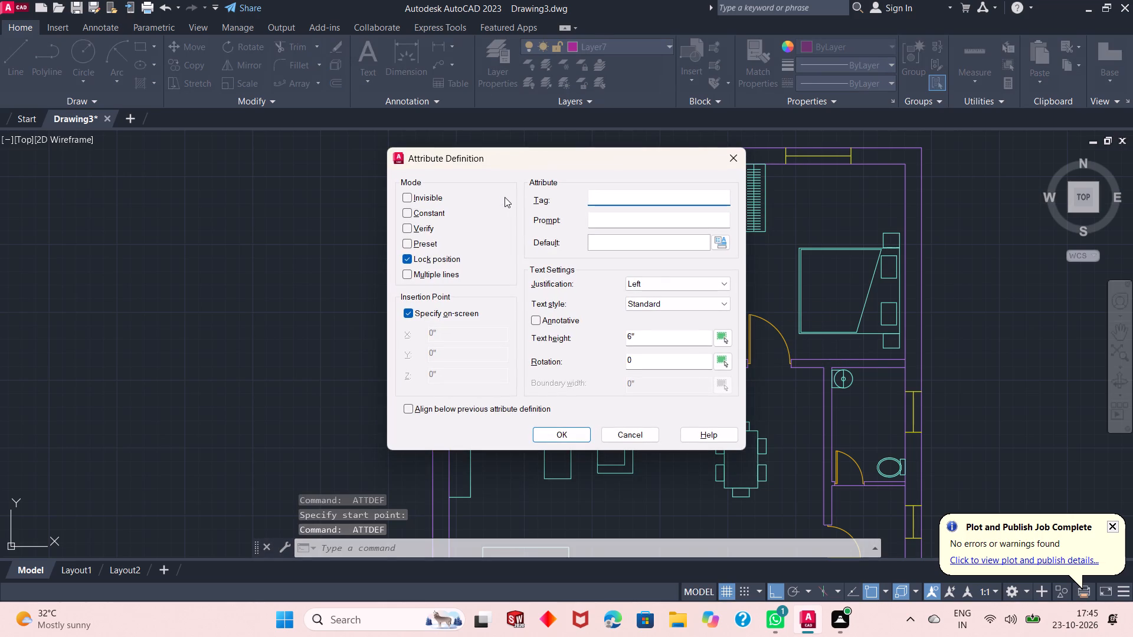
type("11'0\"")
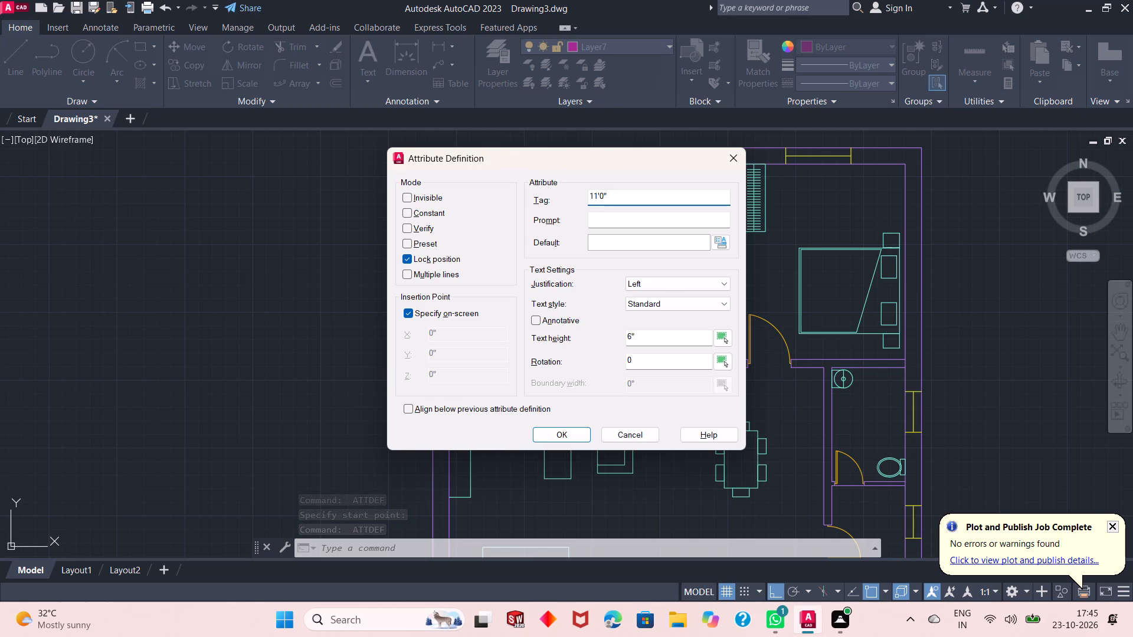
key("x")
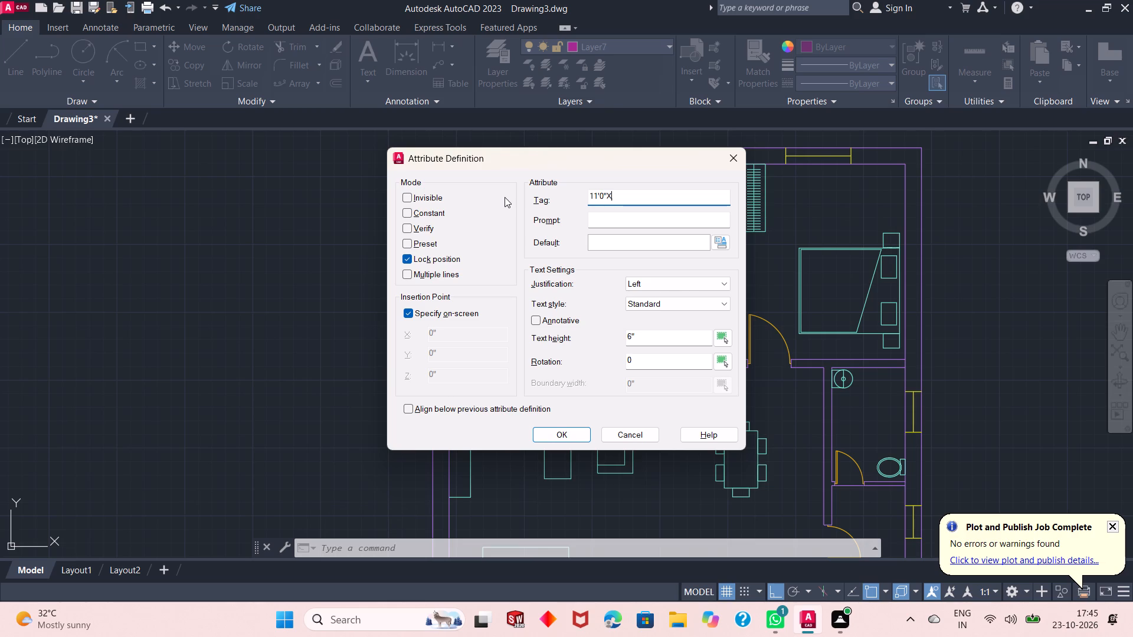
type("12'0\"")
key("Return")
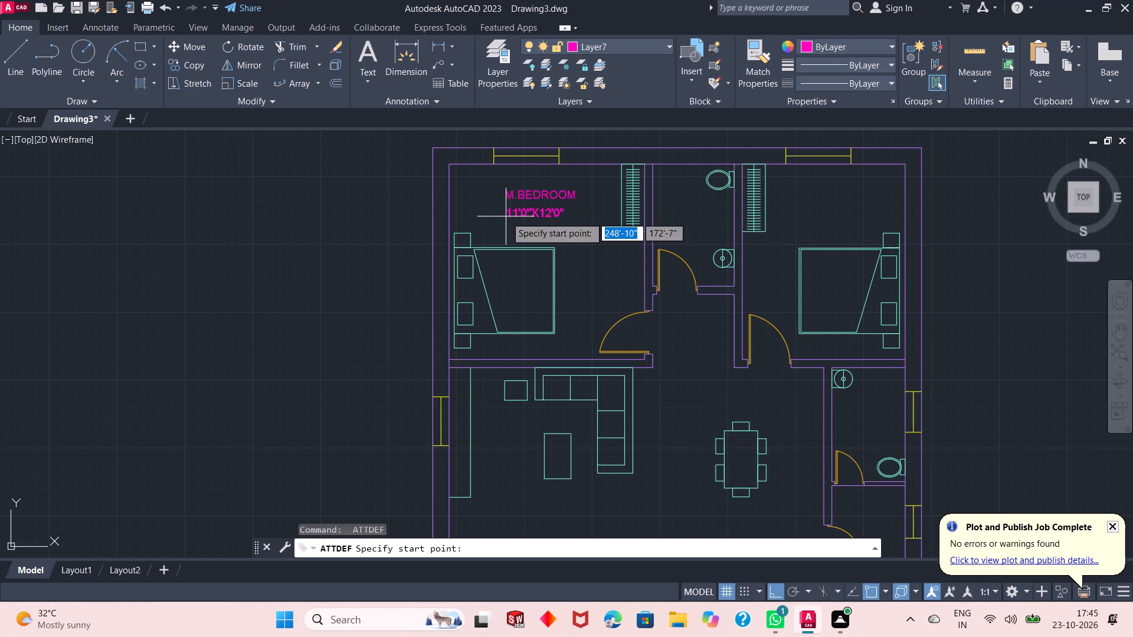
scroll(506, 216, "up", 2)
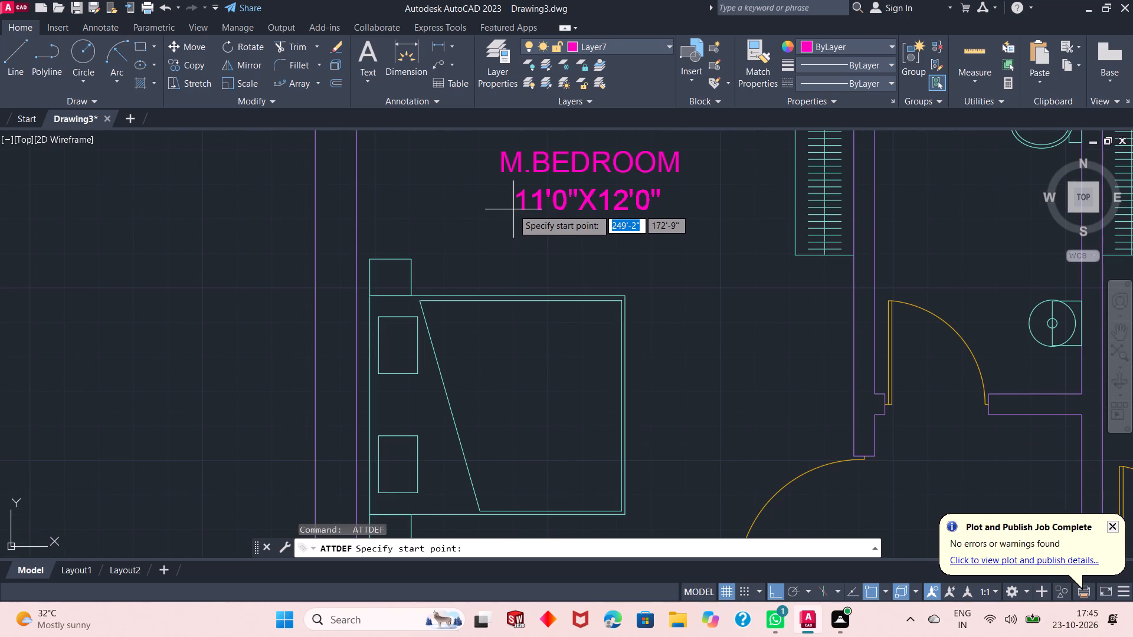
left_click(512, 206)
Define an attribute tagged ATT.TOILET and place it in the toilet between the two bedrooms, just below the WC.
scroll(507, 221, "down", 2)
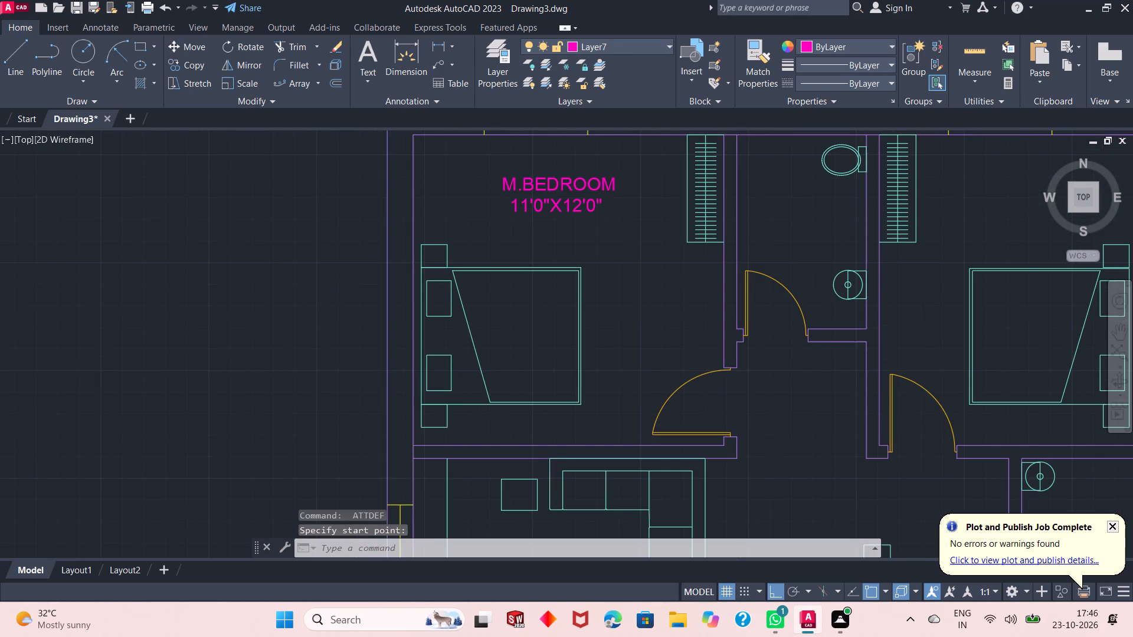
key("Return")
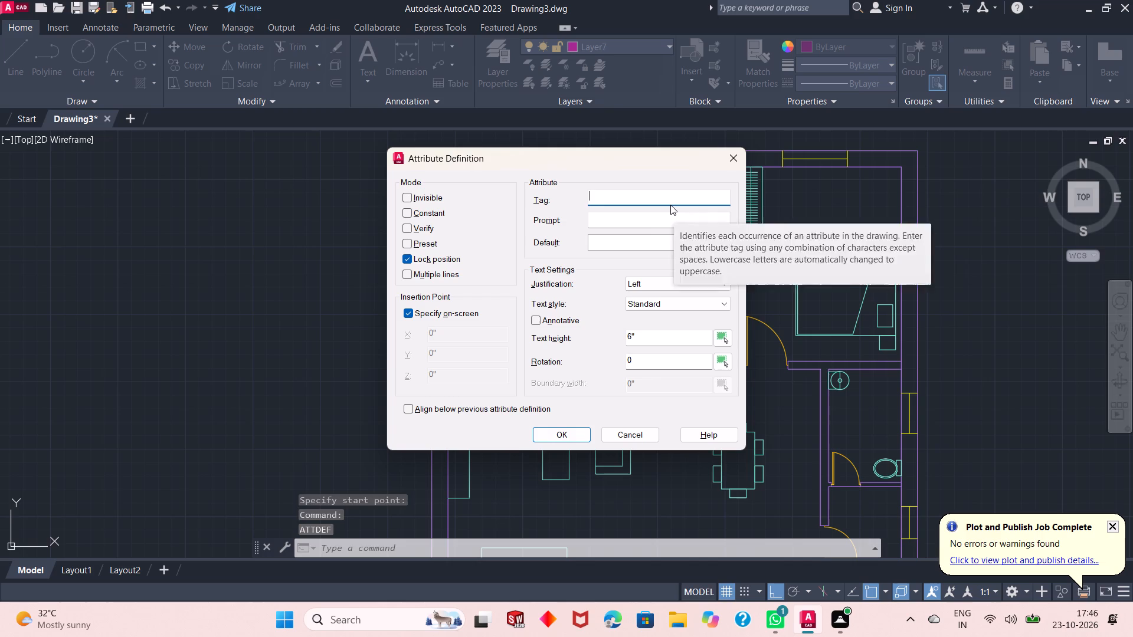
type("ATT.")
type("TOILET")
key("Return")
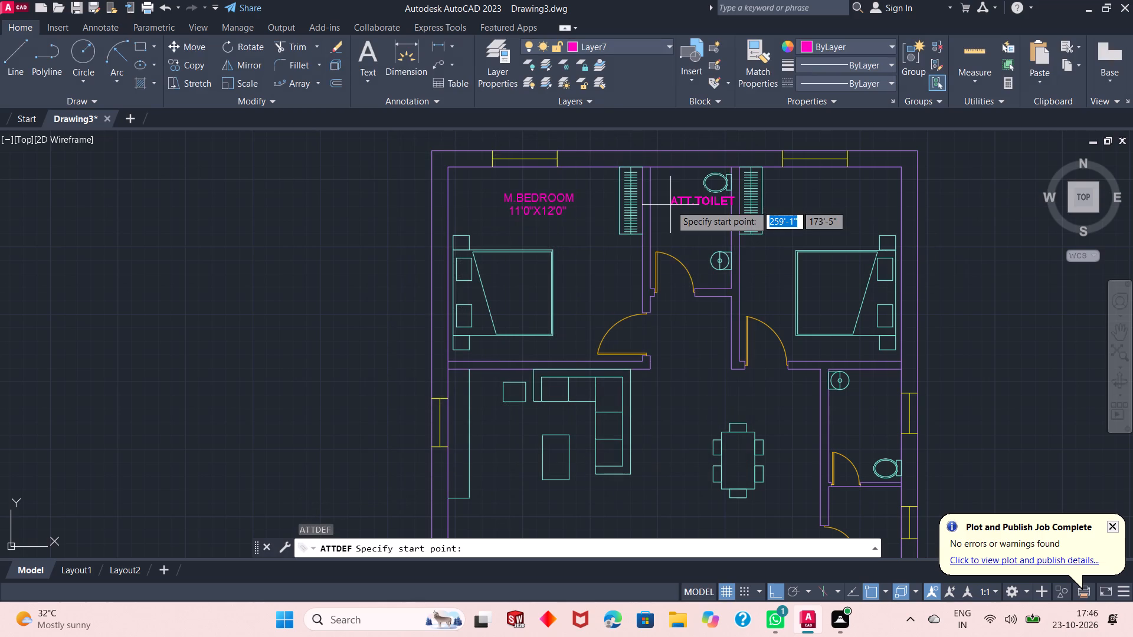
scroll(670, 205, "up", 1)
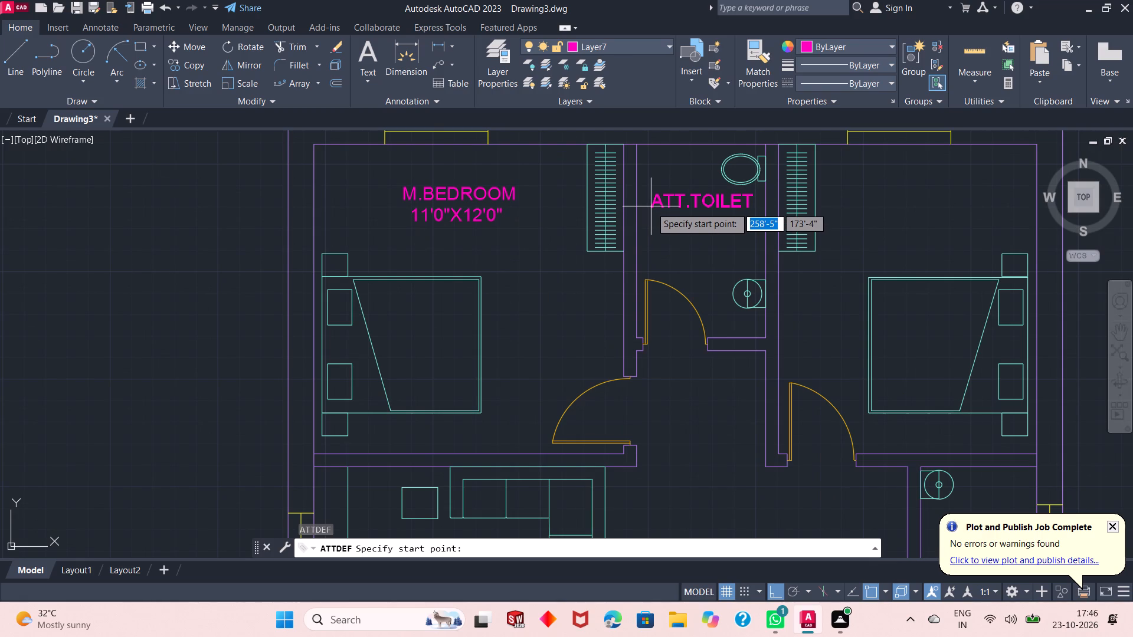
left_click(651, 208)
Define an attribute tagged 4'6"X7'6" and place it centred just below the ATT.TOILET label.
key("Return")
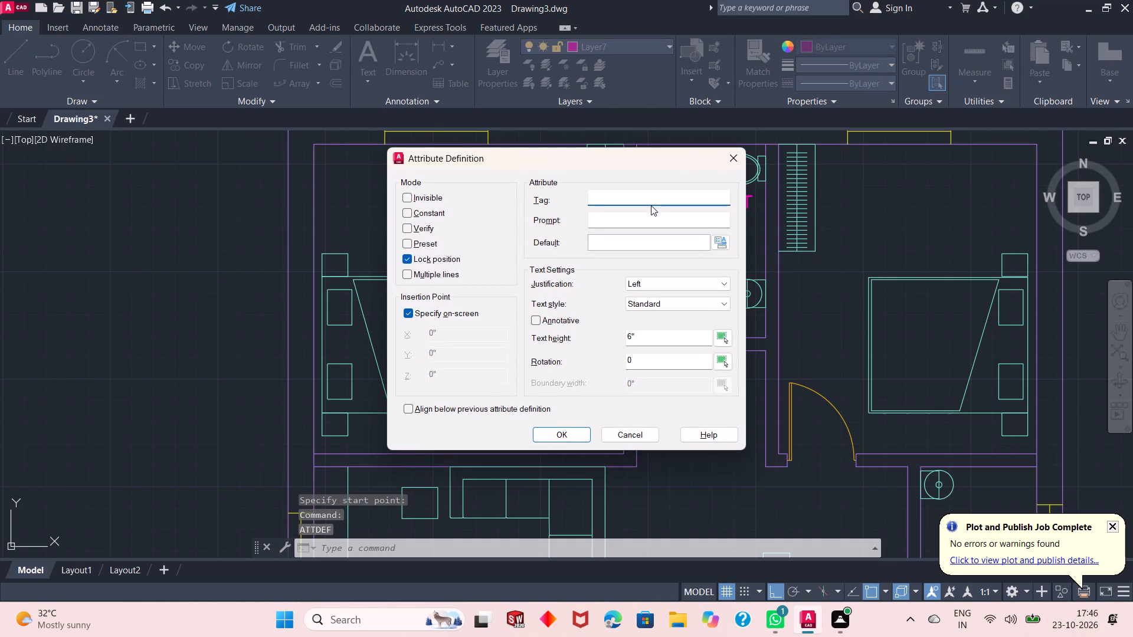
type("4'6\"X")
type("7'6\"")
key("Return")
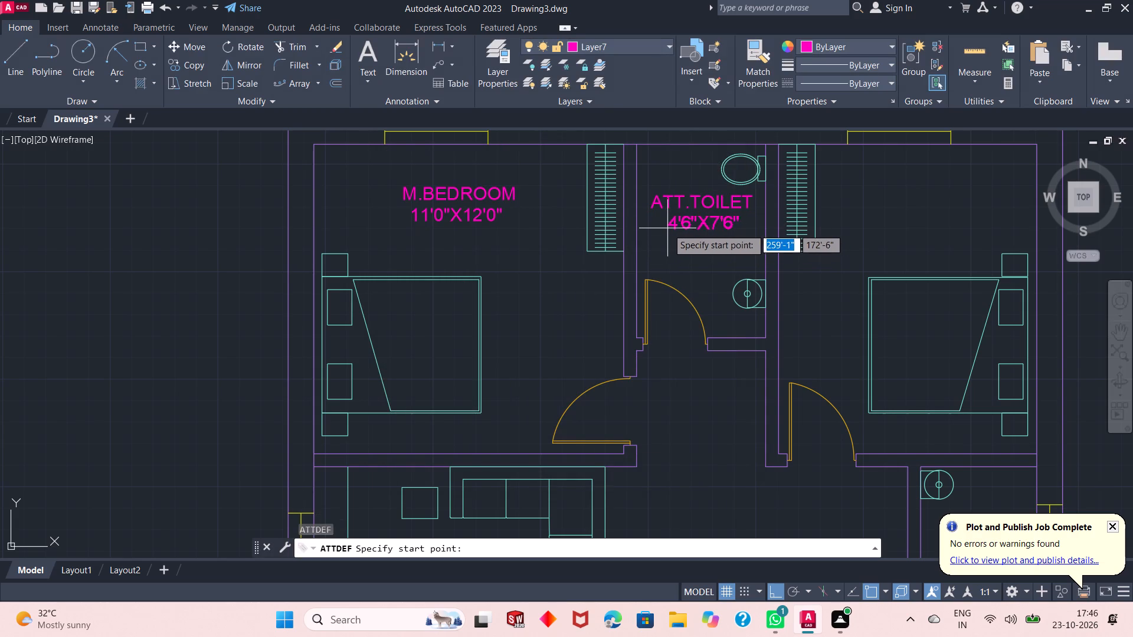
left_click(667, 228)
scroll(535, 224, "down", 1)
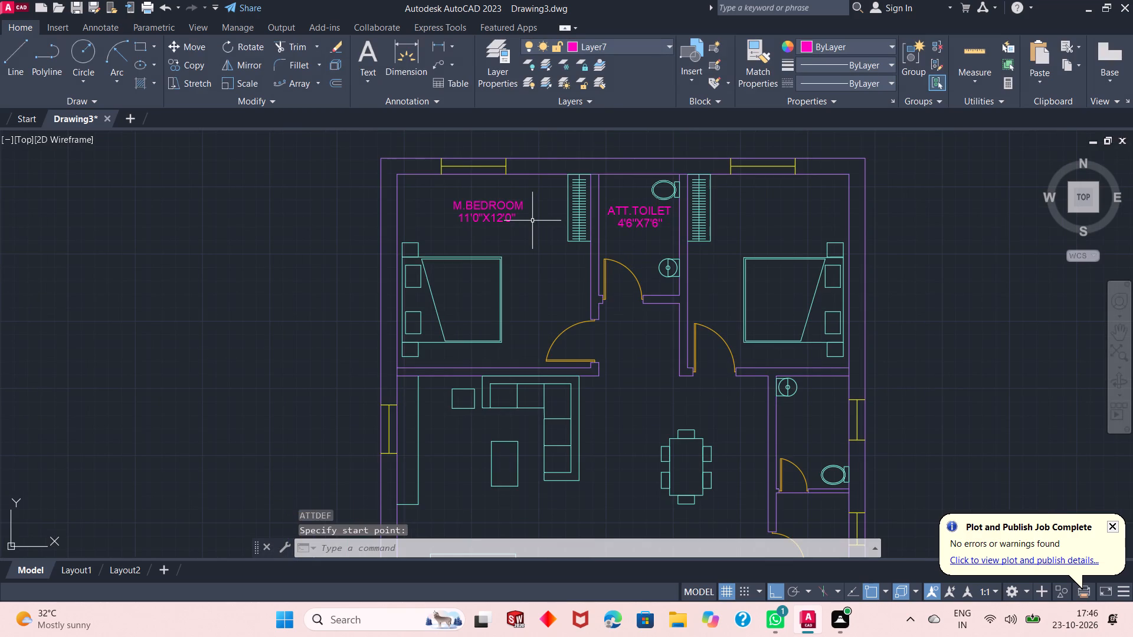
Define an attribute tagged BEDROOM2 and place it above the bed in the northeast bedroom.
key("Return")
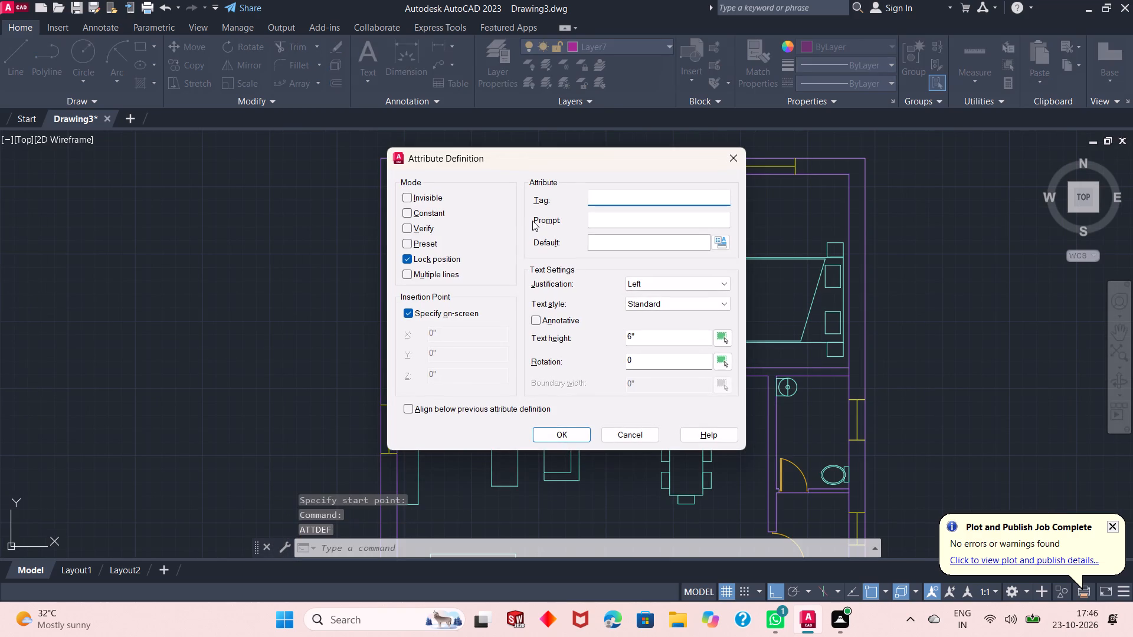
type("BEDROOM")
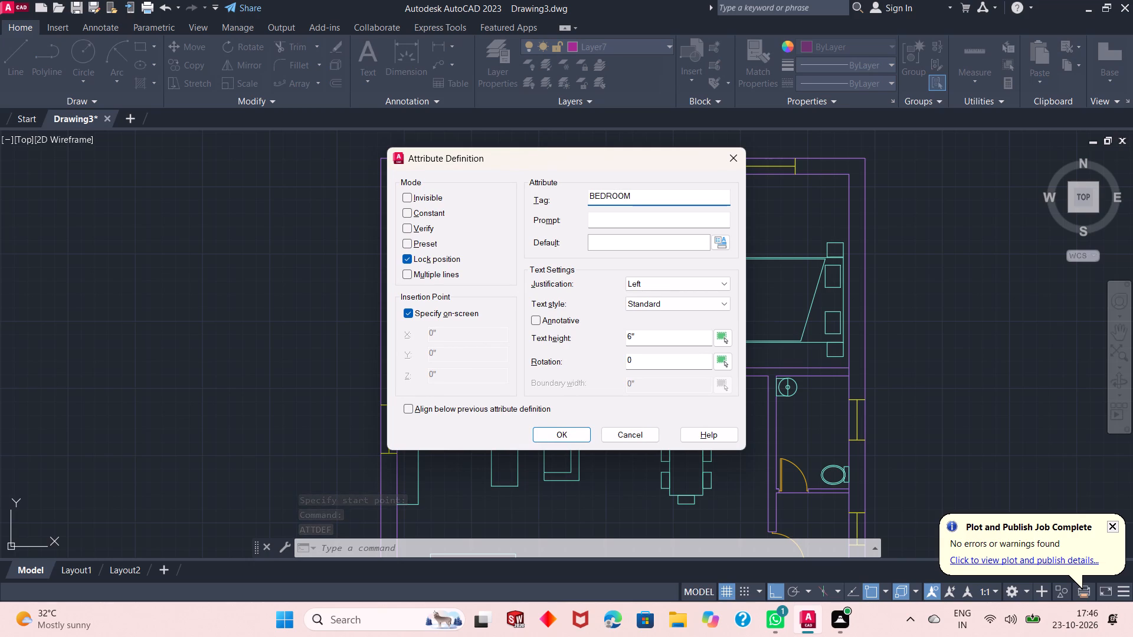
key("2")
key("Return")
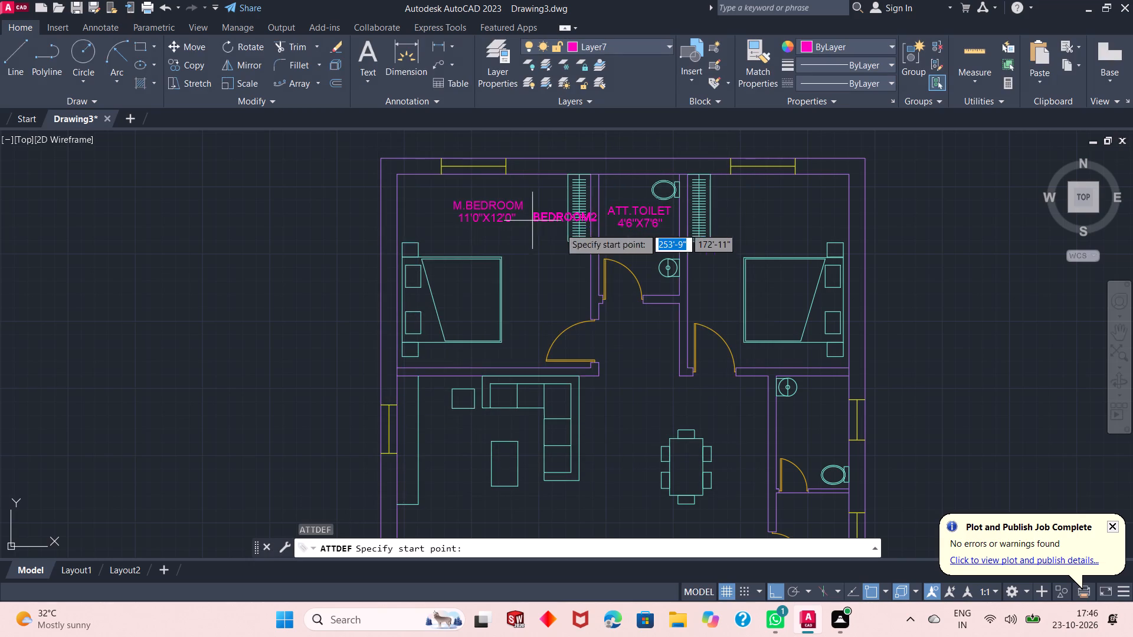
left_click(748, 202)
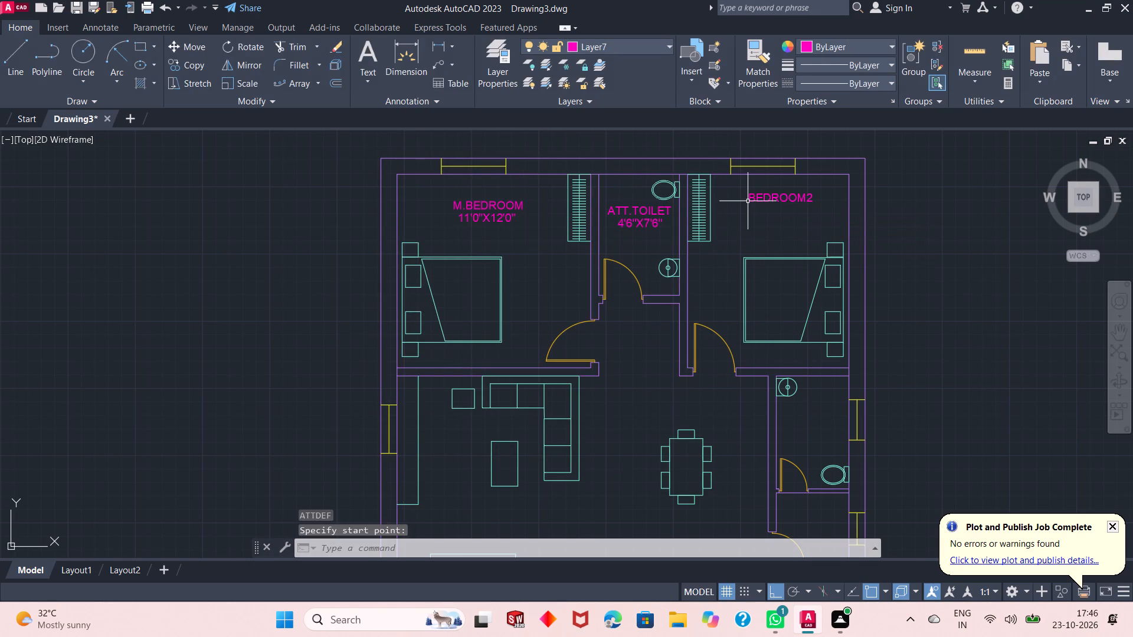
Define an attribute tagged 10'0"X12'0" and place it centred just below the BEDROOM2 label.
key("Return")
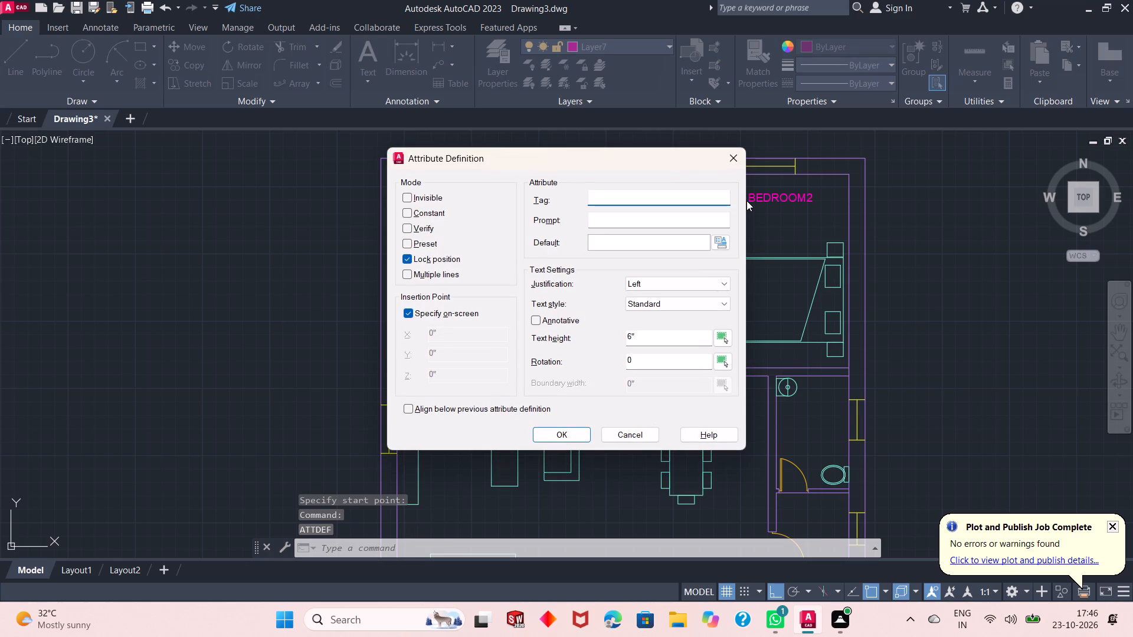
type("10'")
key("0")
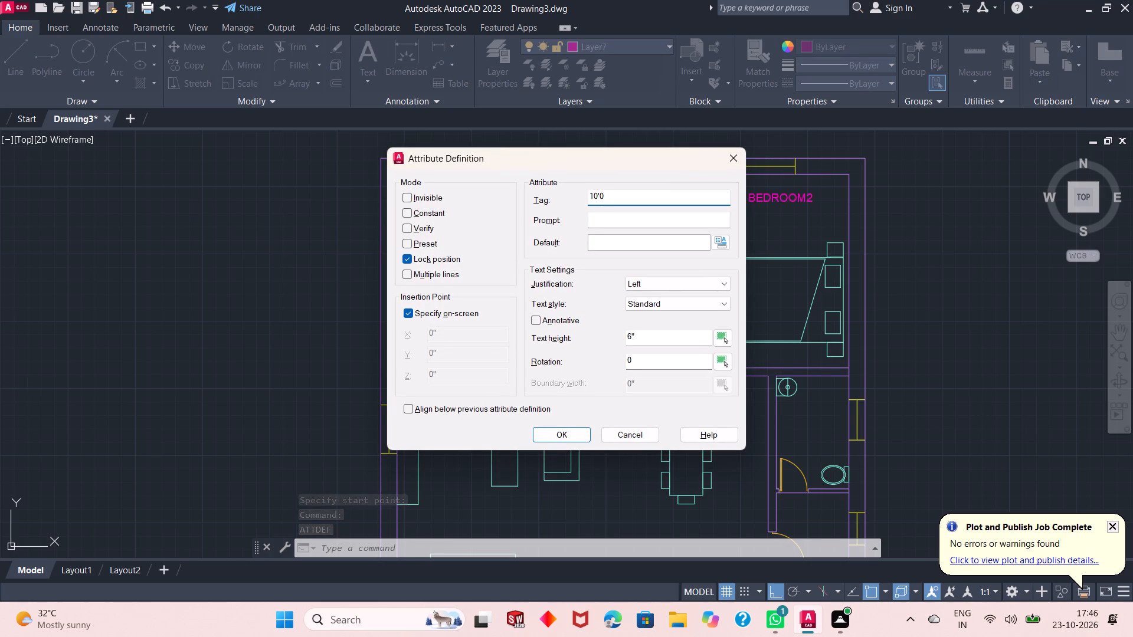
type("\"X")
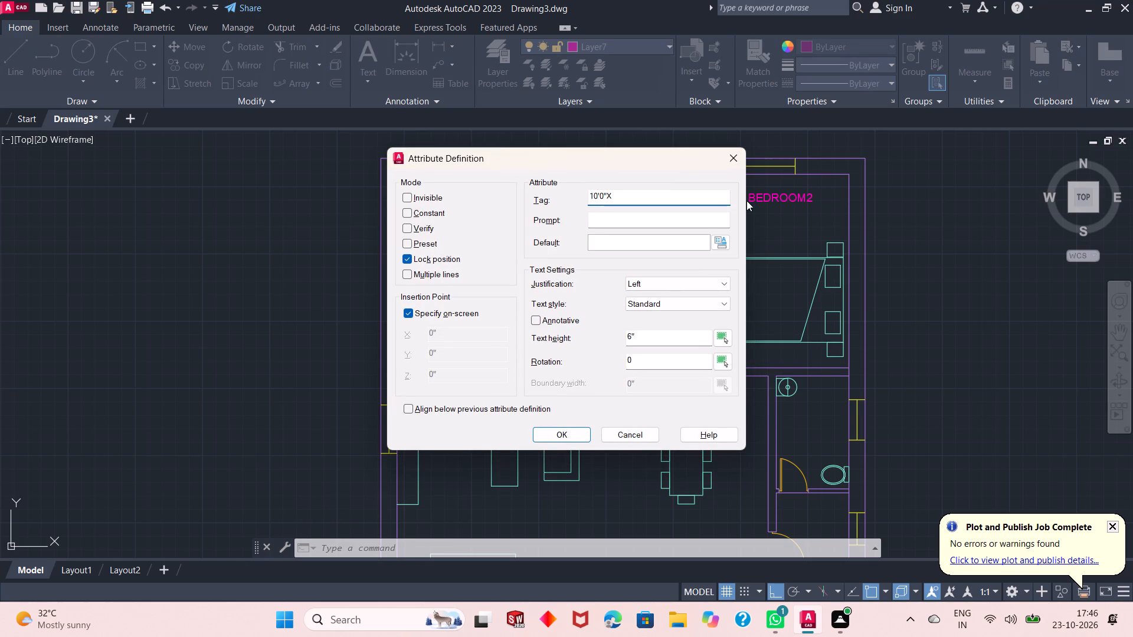
type("12'0\"")
key("Return")
scroll(749, 220, "up", 1)
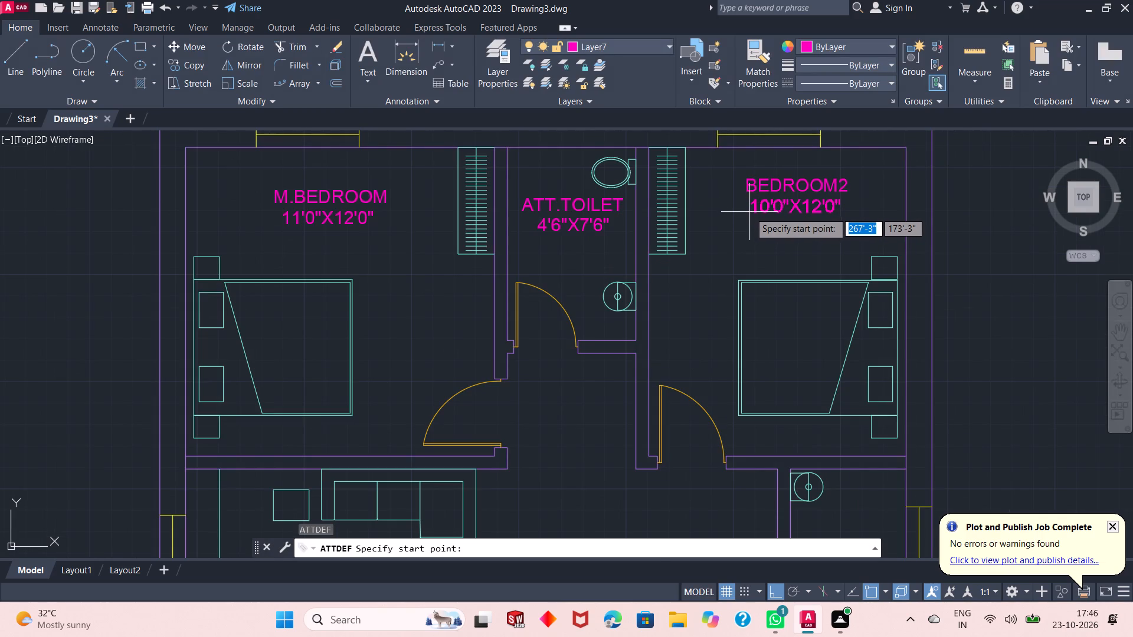
left_click(749, 212)
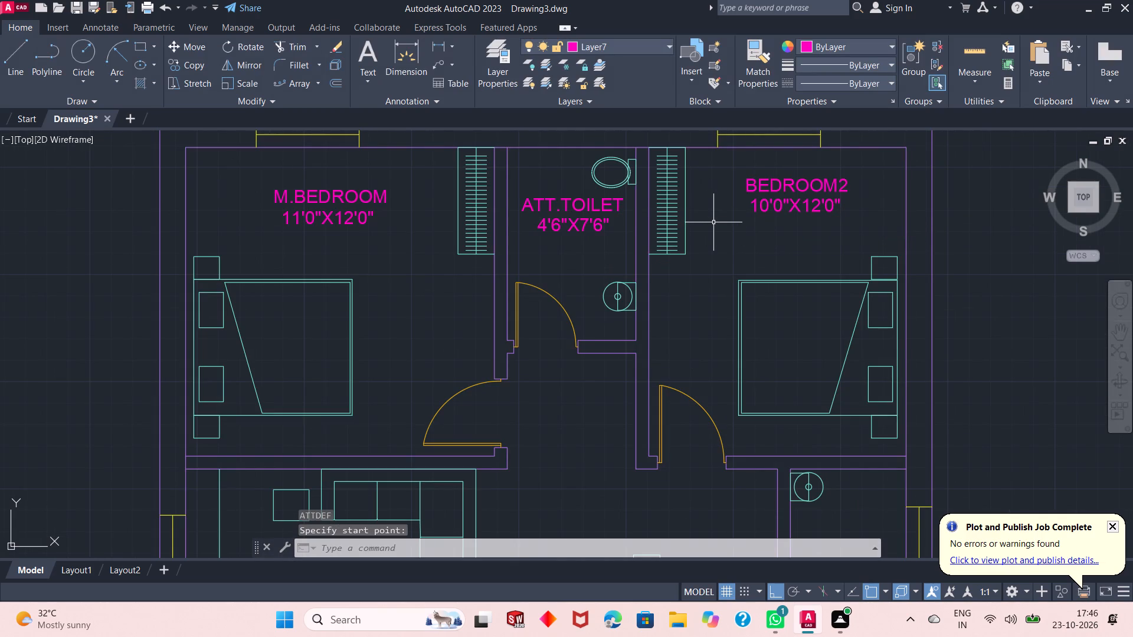
Define an attribute tagged LIVING&DINING and place it in the open hall, just below the L-shaped sofa and west of the dining table.
scroll(636, 214, "down", 2)
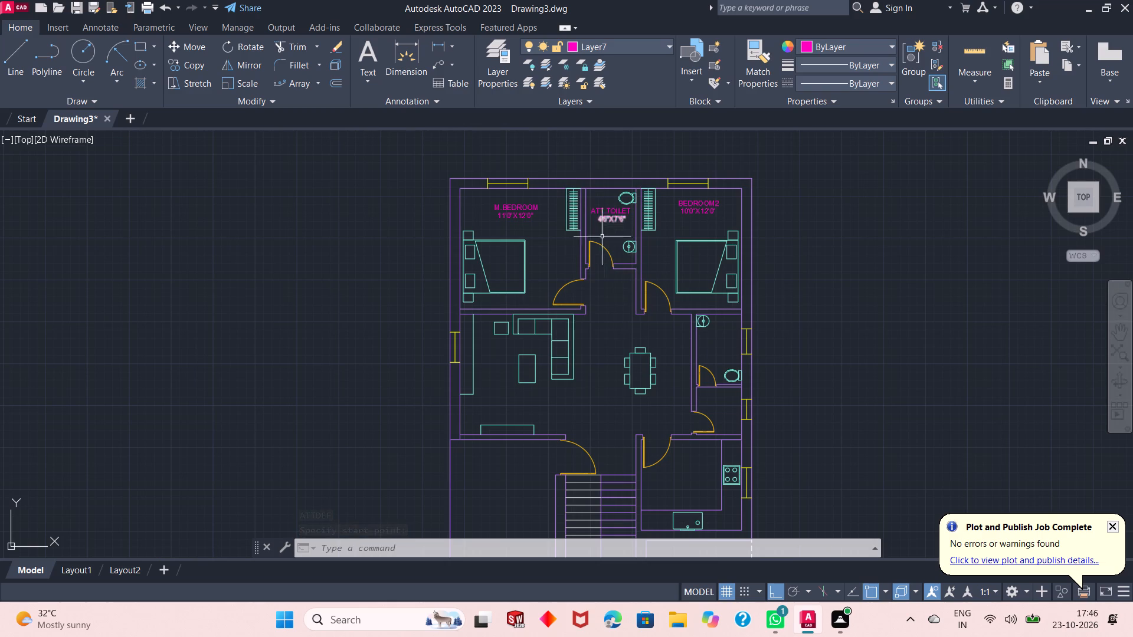
scroll(568, 412, "up", 1)
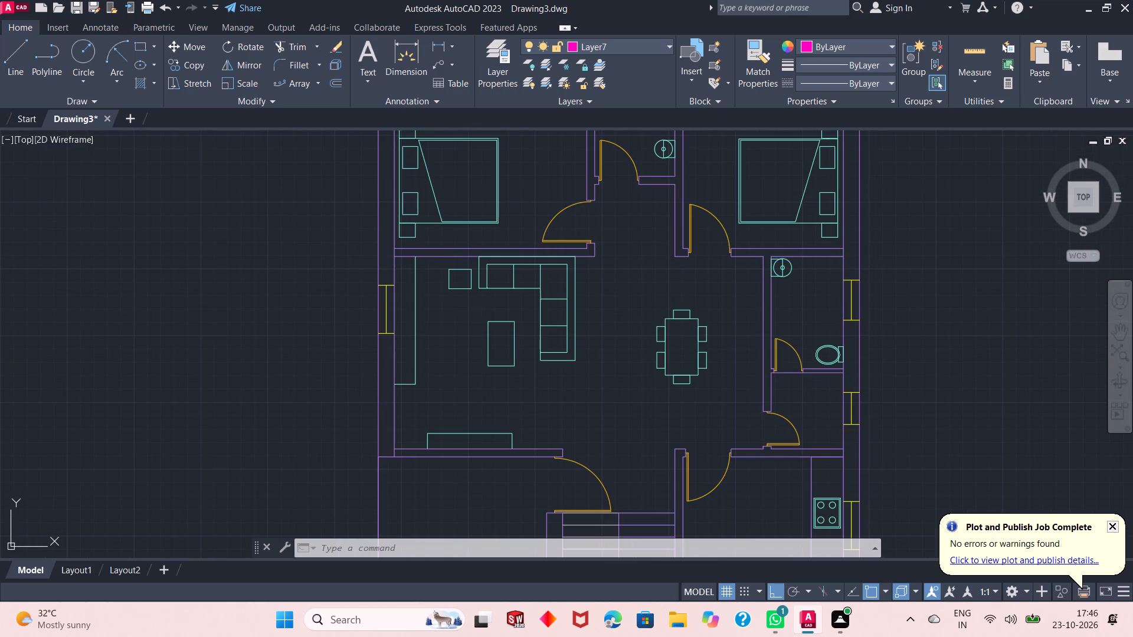
key("space")
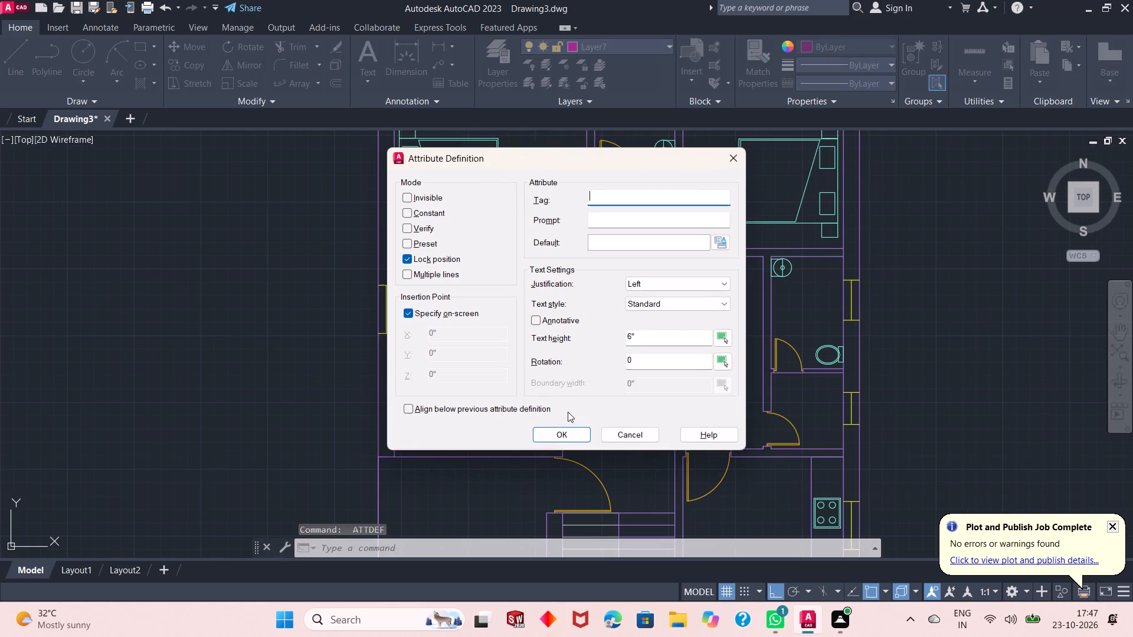
type("TV")
key("BackSpace")
key("BackSpace")
key("BackSpace")
key("BackSpace")
key("BackSpace")
key("BackSpace")
type("LIVING")
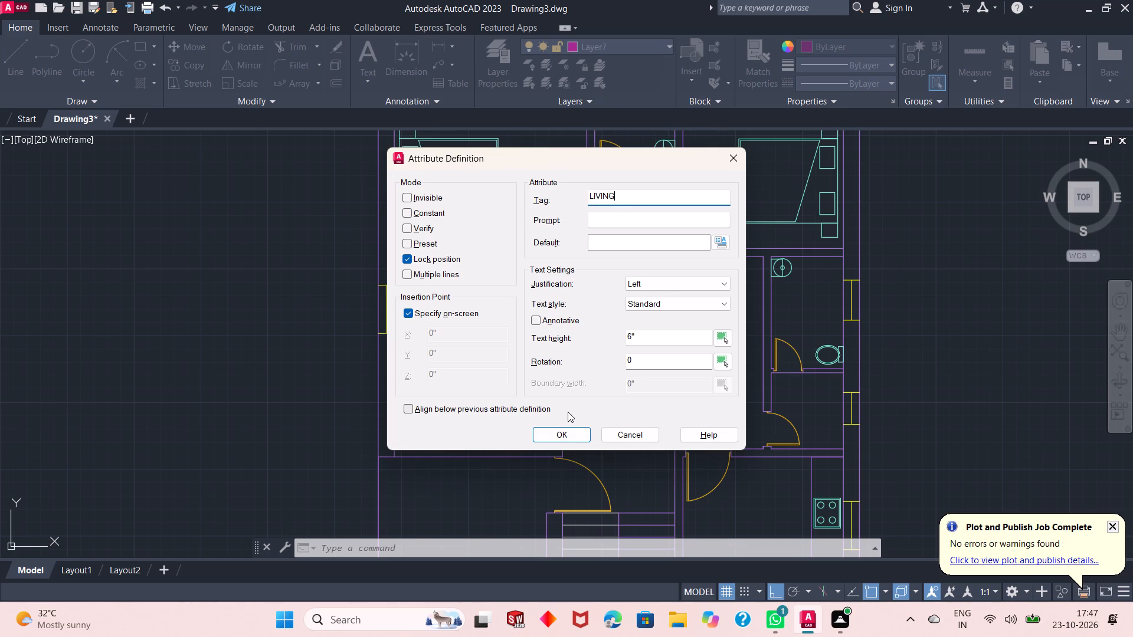
key("shift+ampersand")
type("DINING")
key("Return")
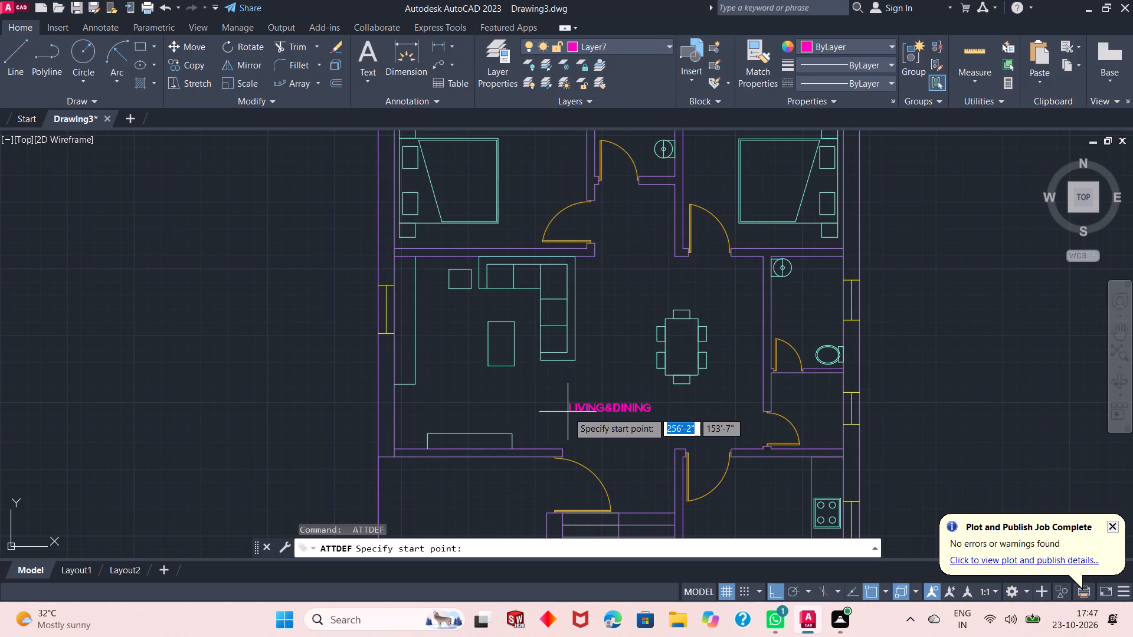
left_click(538, 386)
Define an attribute tagged 16'0"X14'0" and place it centred just below the LIVING&DINING label.
key("Return")
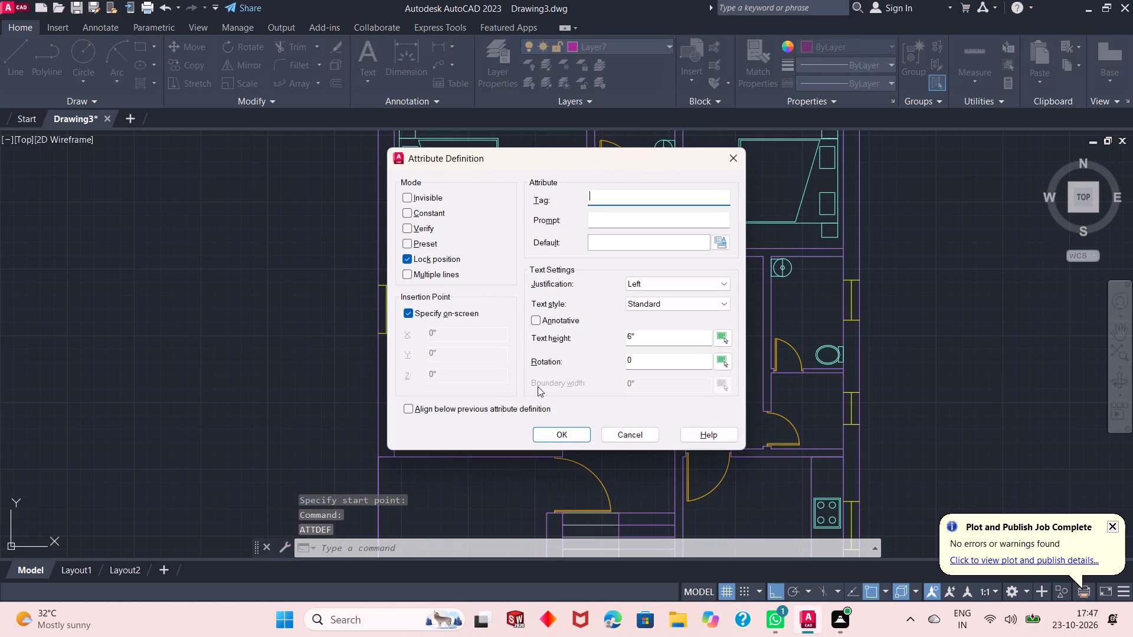
key("1")
type("6'0\"X")
type("14'0\"")
key("Return")
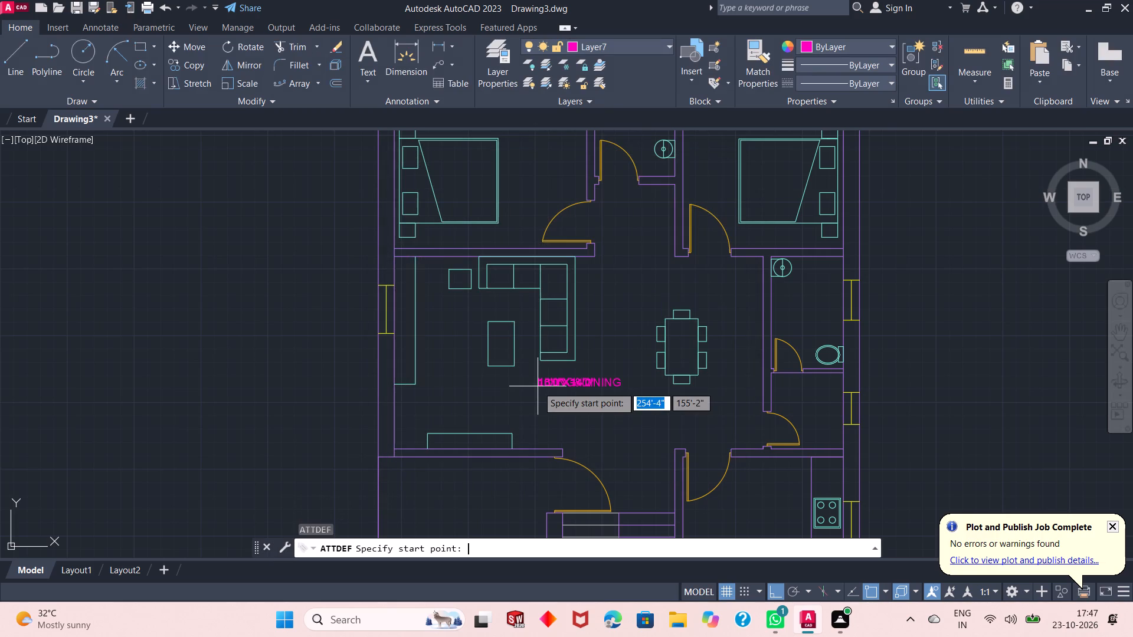
left_click(548, 402)
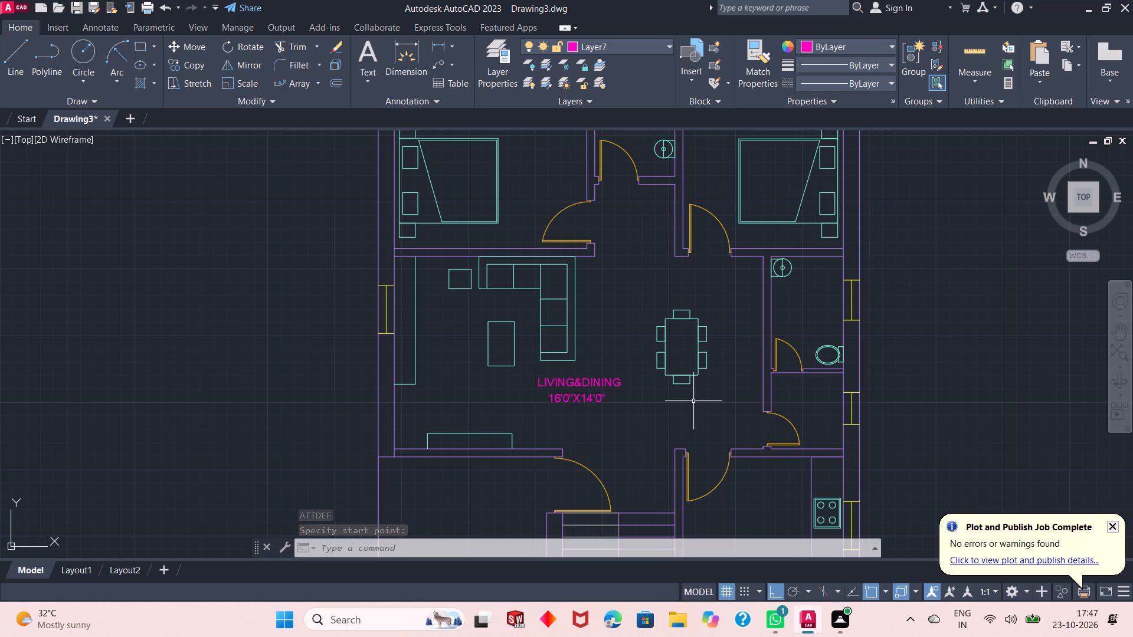
Define an attribute tagged C.TOILET and place it in the toilet east of the dining area, just below the washbasin.
key("space")
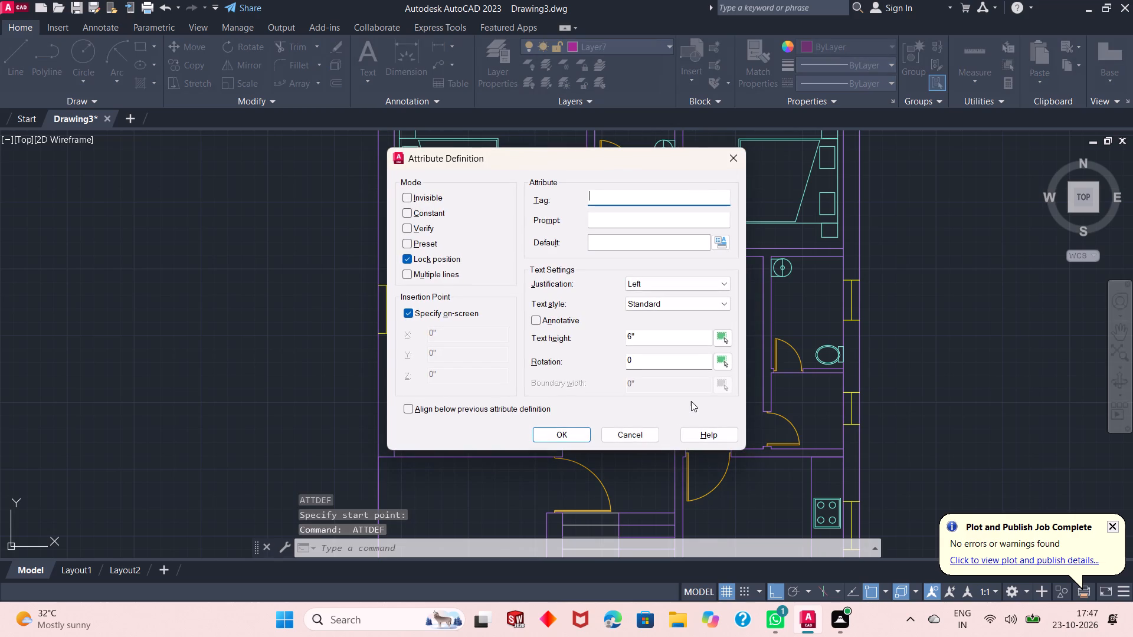
key("c")
key("period")
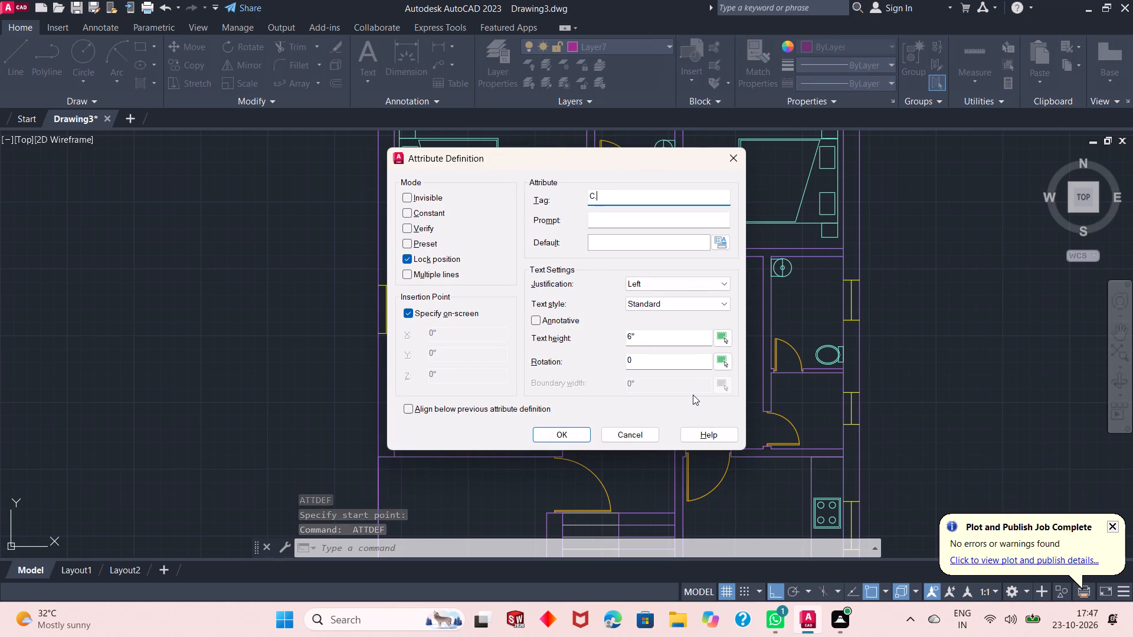
type("TO")
key("i")
key("l")
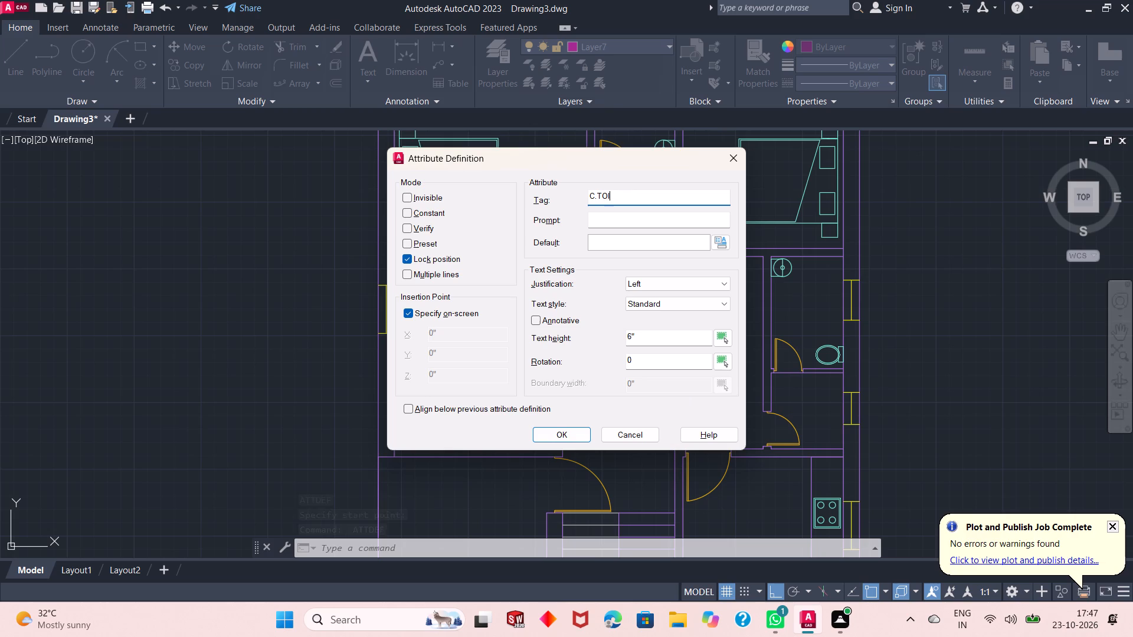
type("ET")
key("Return")
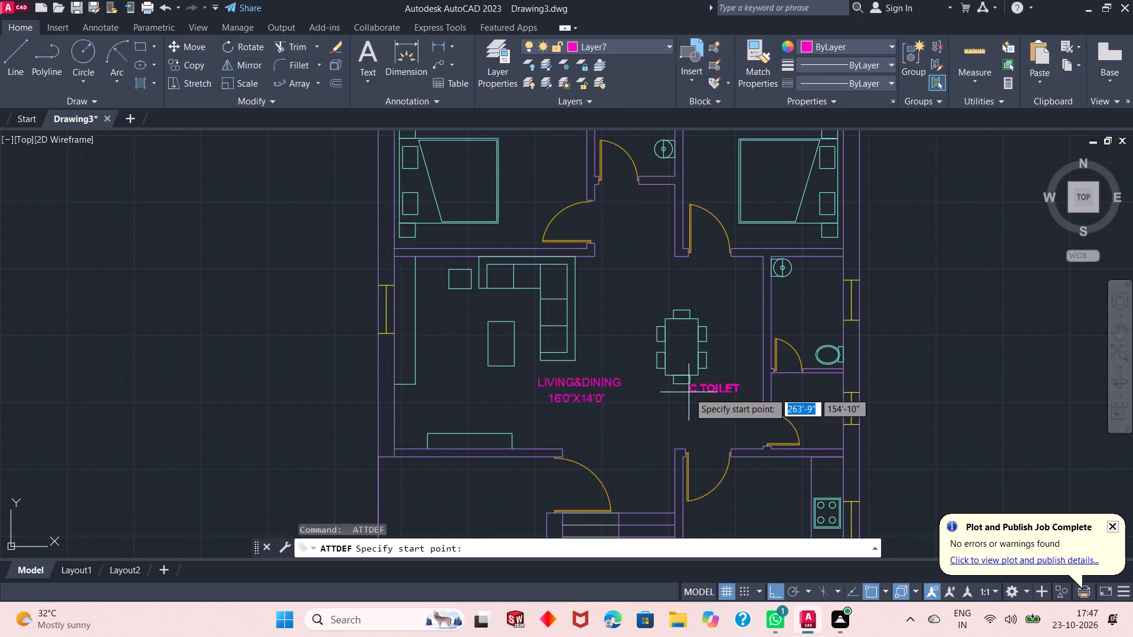
scroll(685, 409, "down", 2)
scroll(724, 366, "up", 3)
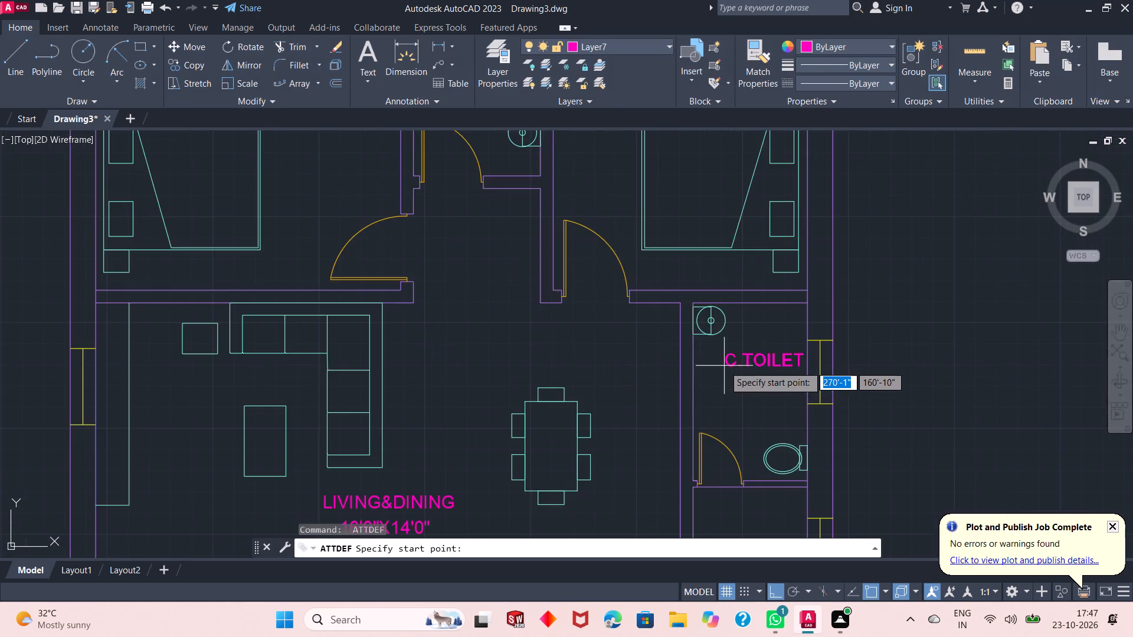
scroll(724, 366, "up", 2)
scroll(685, 365, "down", 1)
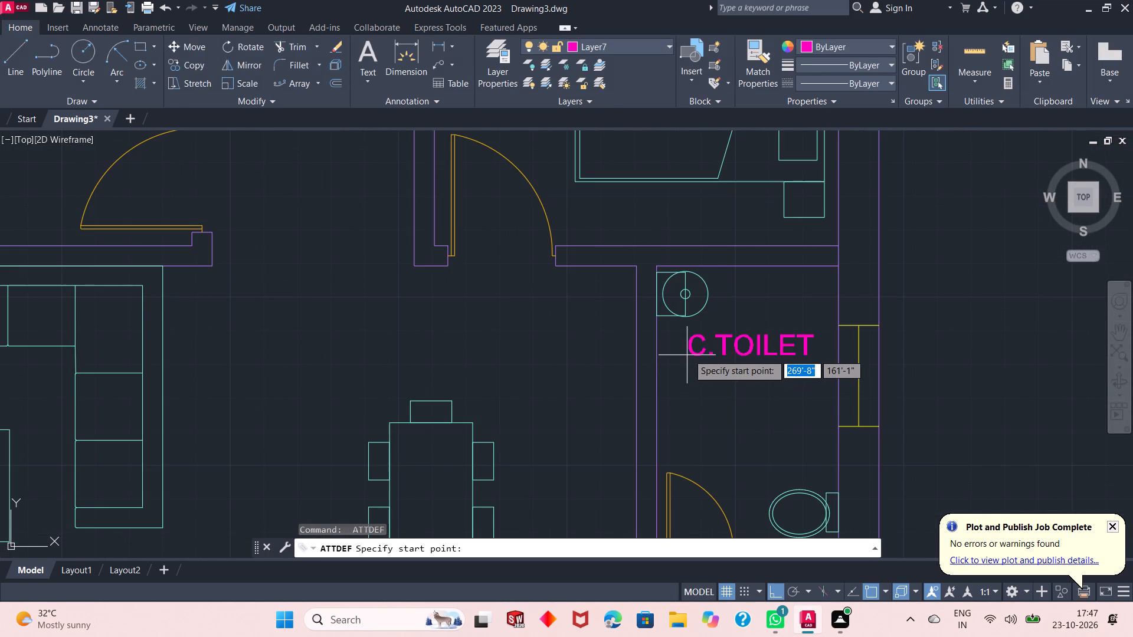
left_click(688, 356)
Define an attribute tagged 4'6"X7'0" and place it centred just below the C.TOILET label.
key("Return")
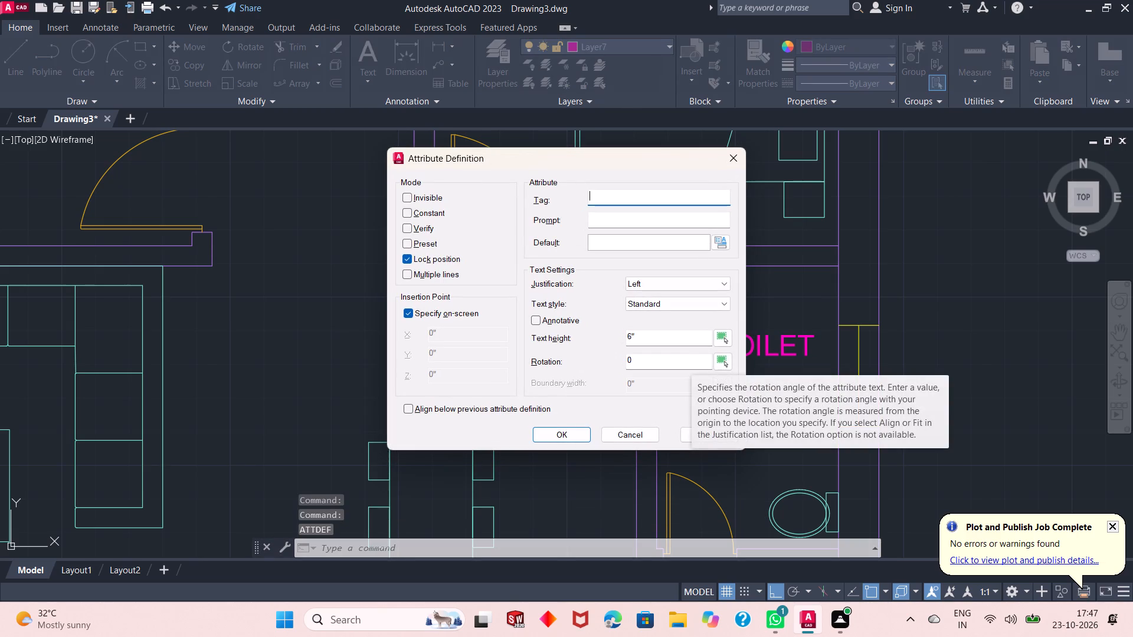
key("4")
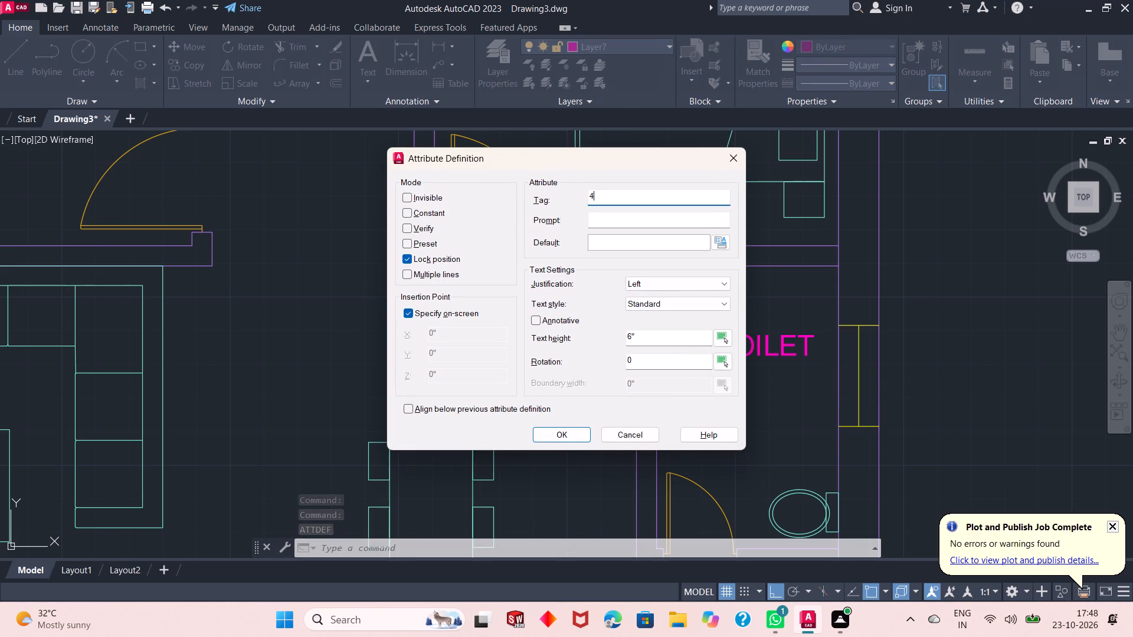
key("apostrophe")
key("6")
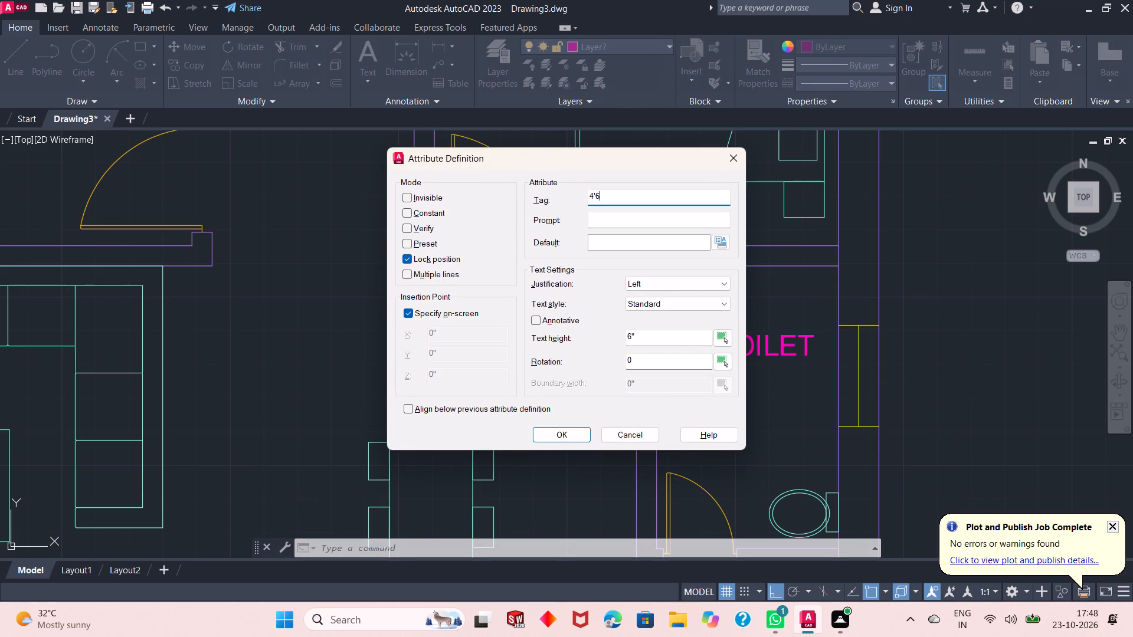
key("shift+quotedbl")
key("x")
type("7'0")
key("shift+quotedbl")
key("Return")
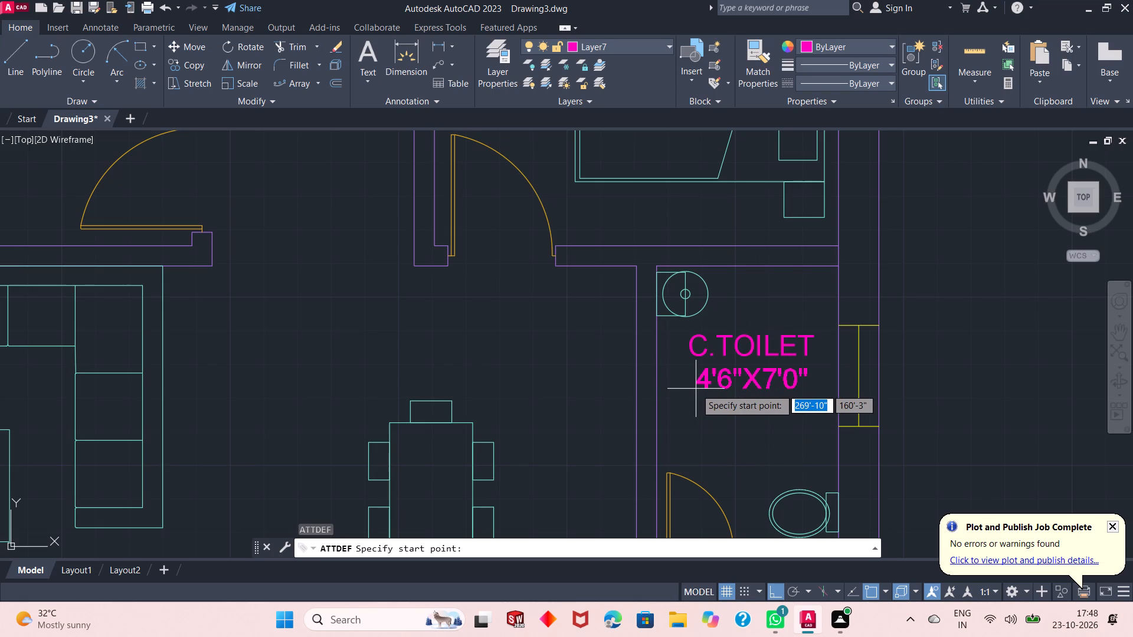
left_click(693, 389)
Define an attribute tagged UTILITY and place it in the upper part of the small room directly south of the common toilet.
scroll(698, 280, "down", 1)
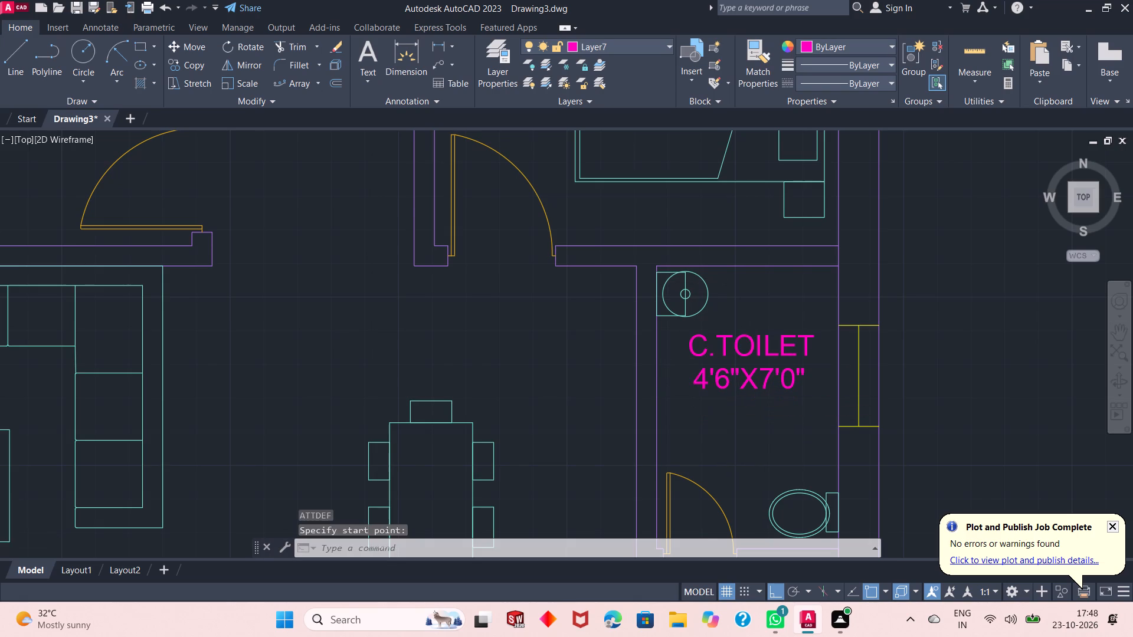
scroll(698, 280, "down", 1)
scroll(715, 428, "down", 1)
scroll(712, 467, "up", 1)
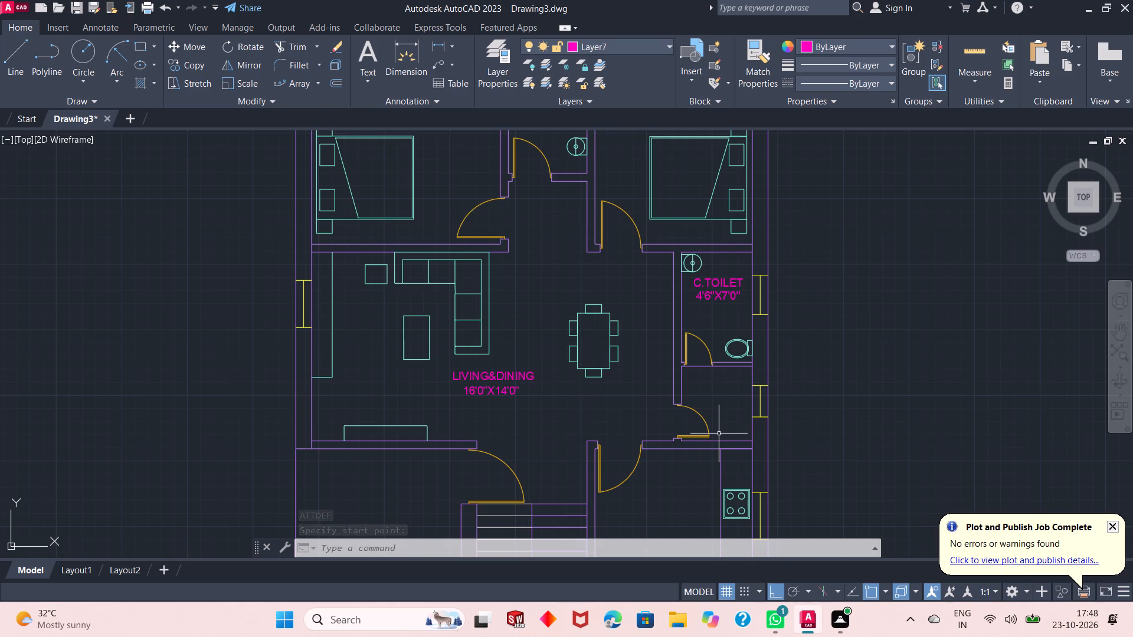
scroll(719, 434, "up", 1)
key("space")
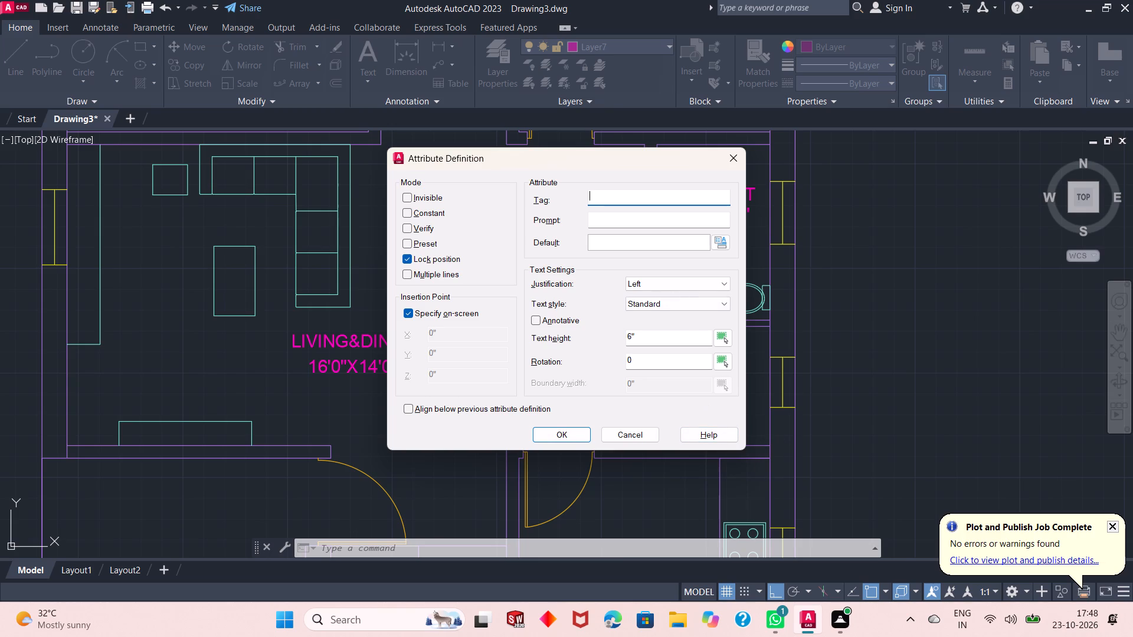
type("UTILI")
type("TY")
key("Return")
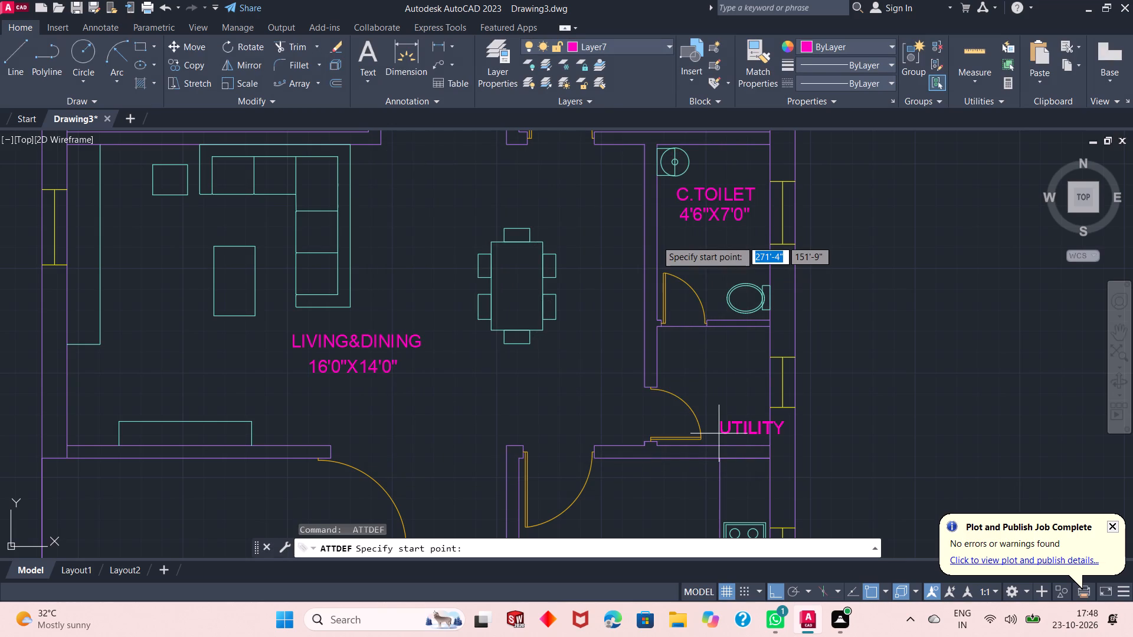
left_click(686, 361)
Define an attribute tagged 4'6"X5'0" and place it centred just below the UTILITY label.
key("space")
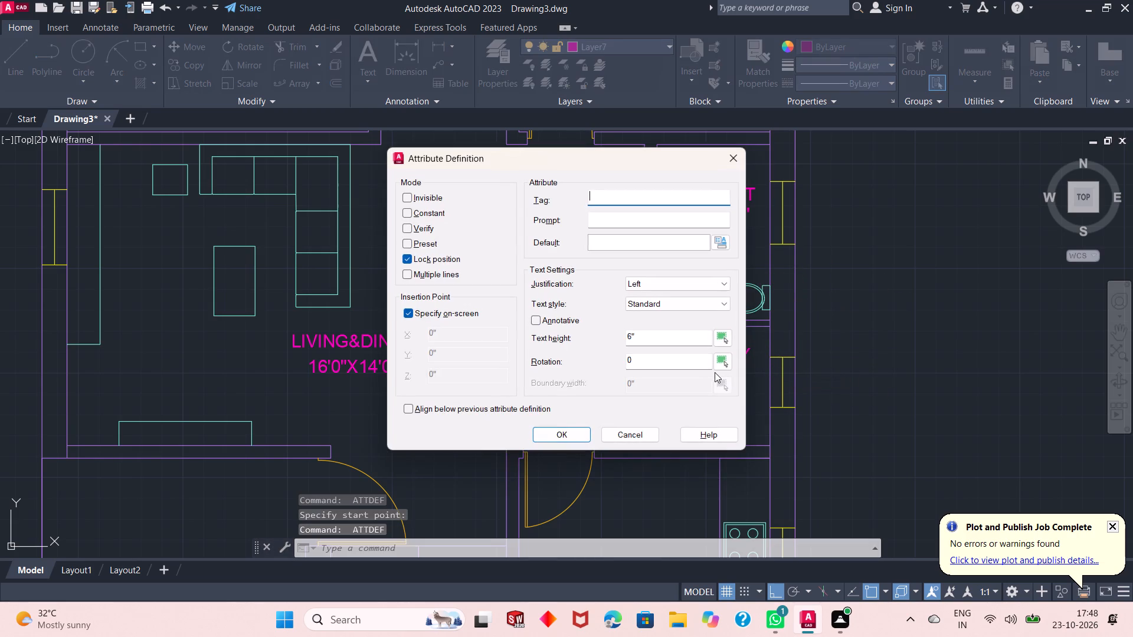
type("4'6\"")
key("x")
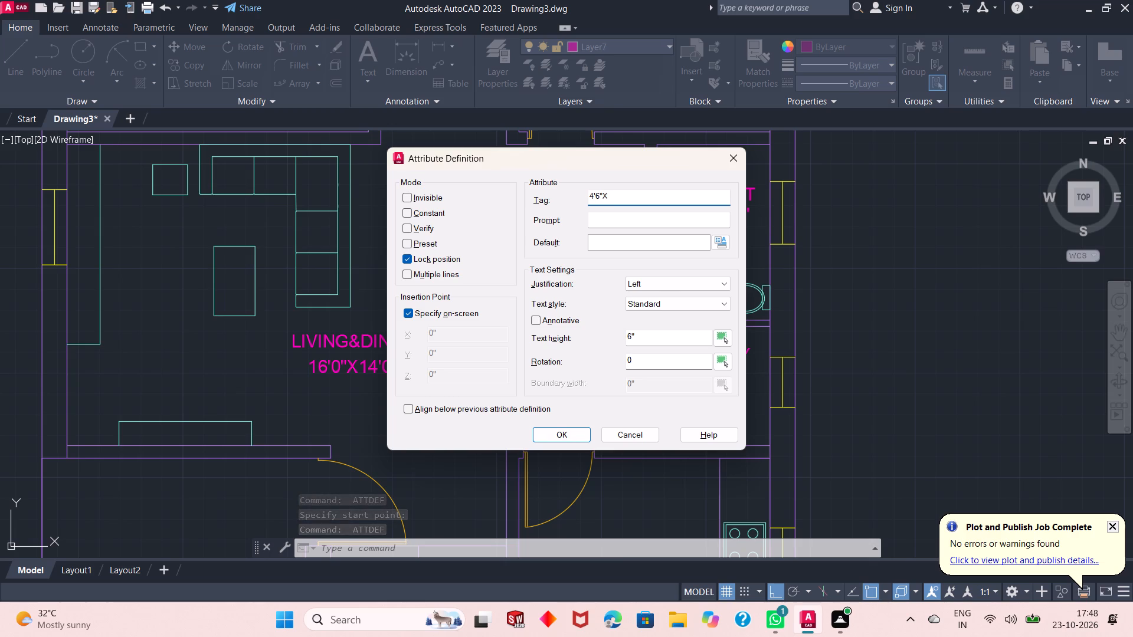
type("5'0\"")
key("Return")
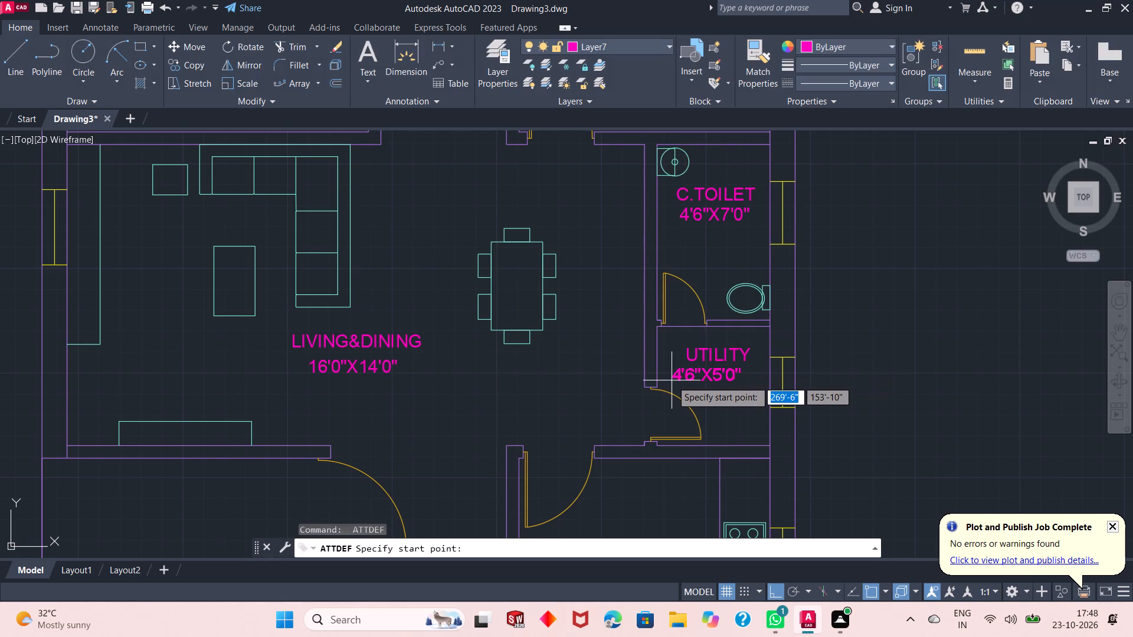
scroll(676, 380, "up", 3)
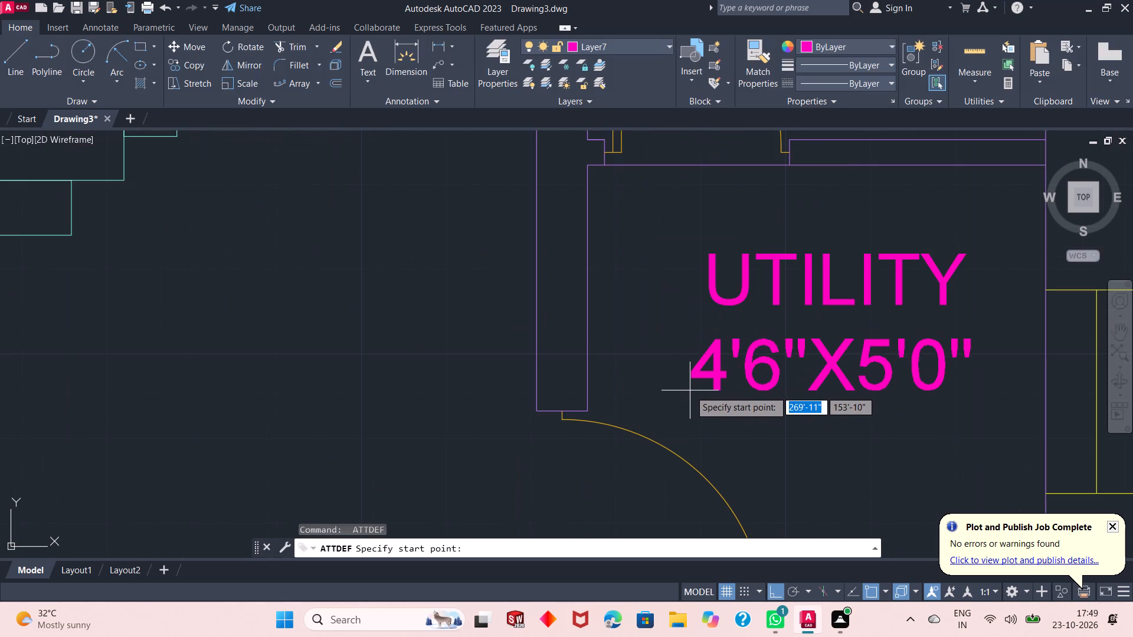
left_click(690, 392)
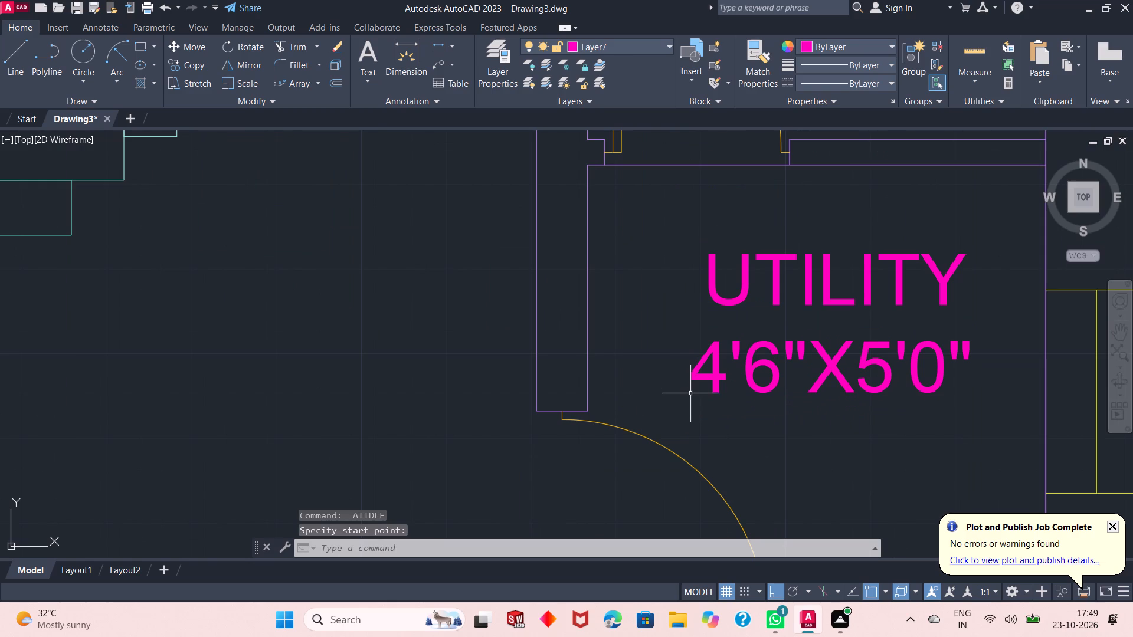
Start defining an attribute for the kitchen south of the utility room, with a tag beginning 9'.
scroll(685, 303, "down", 5)
scroll(662, 431, "up", 1)
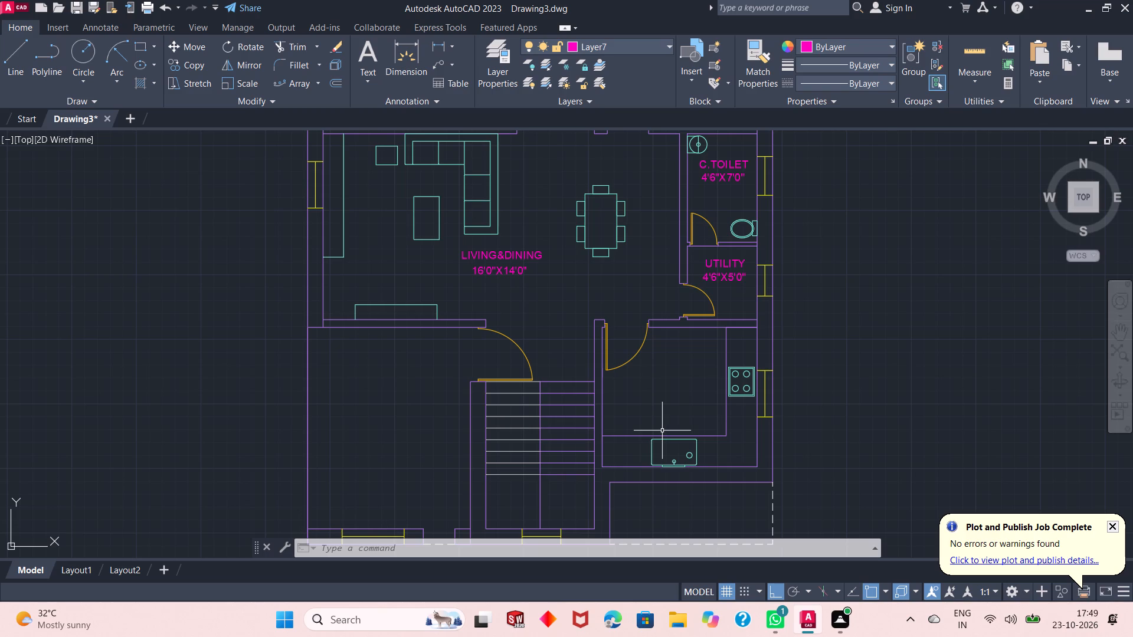
scroll(650, 397, "up", 2)
scroll(649, 396, "down", 1)
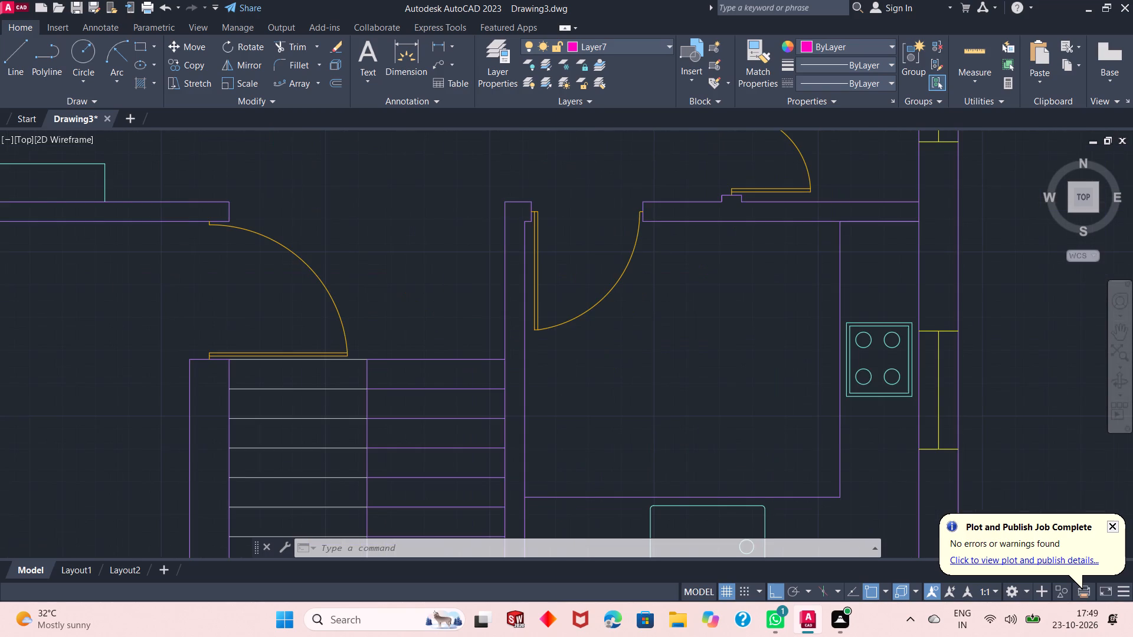
key("Return")
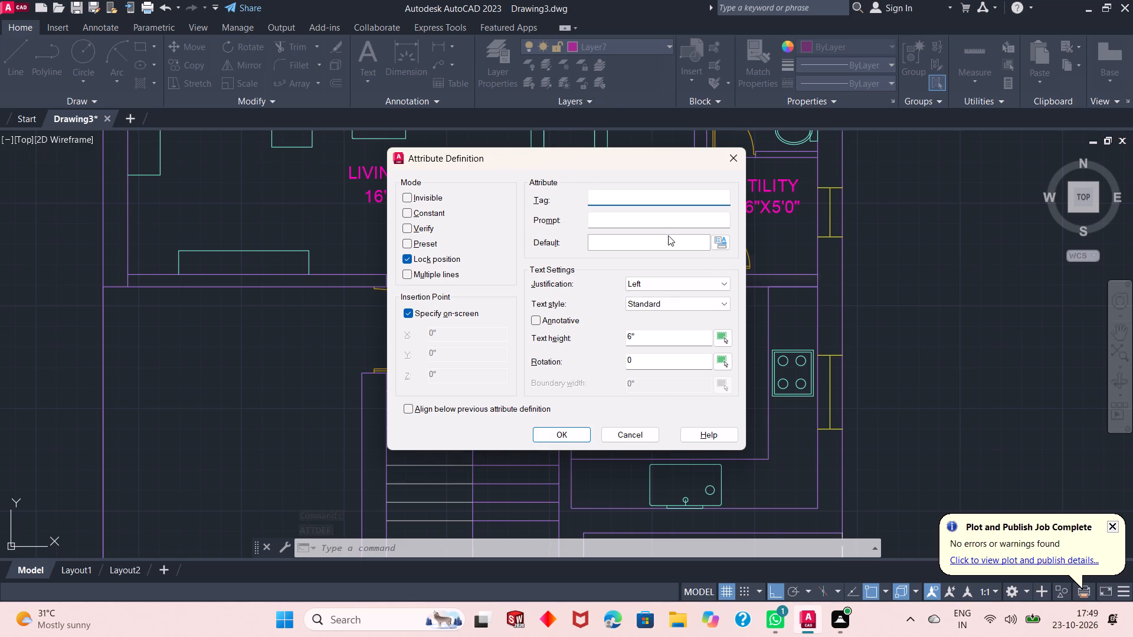
key("9")
key("apostrophe")
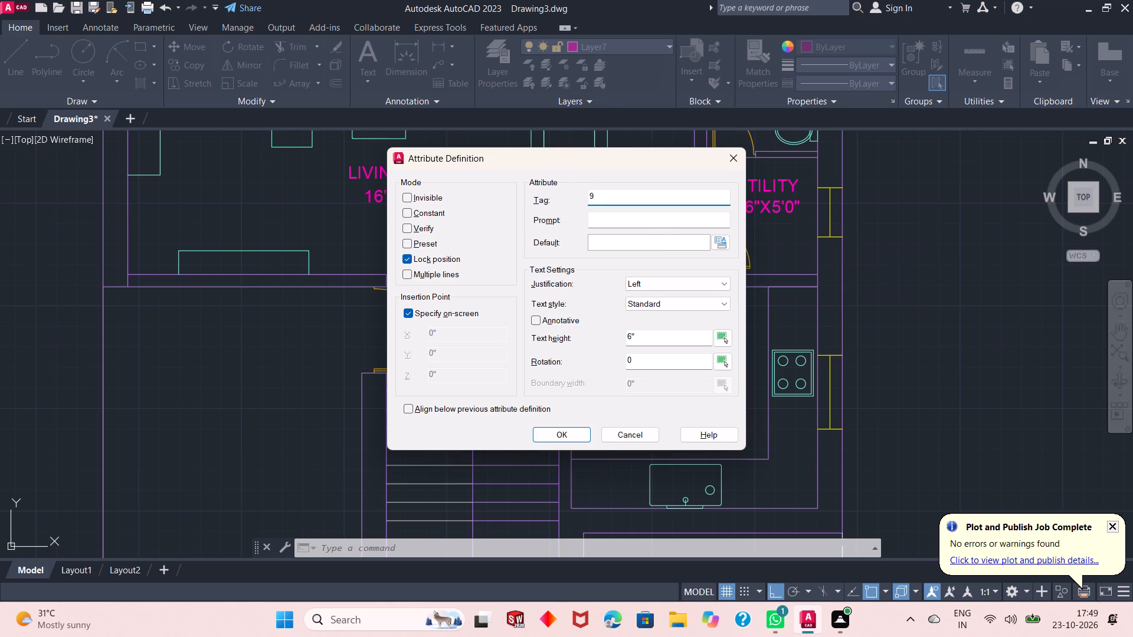
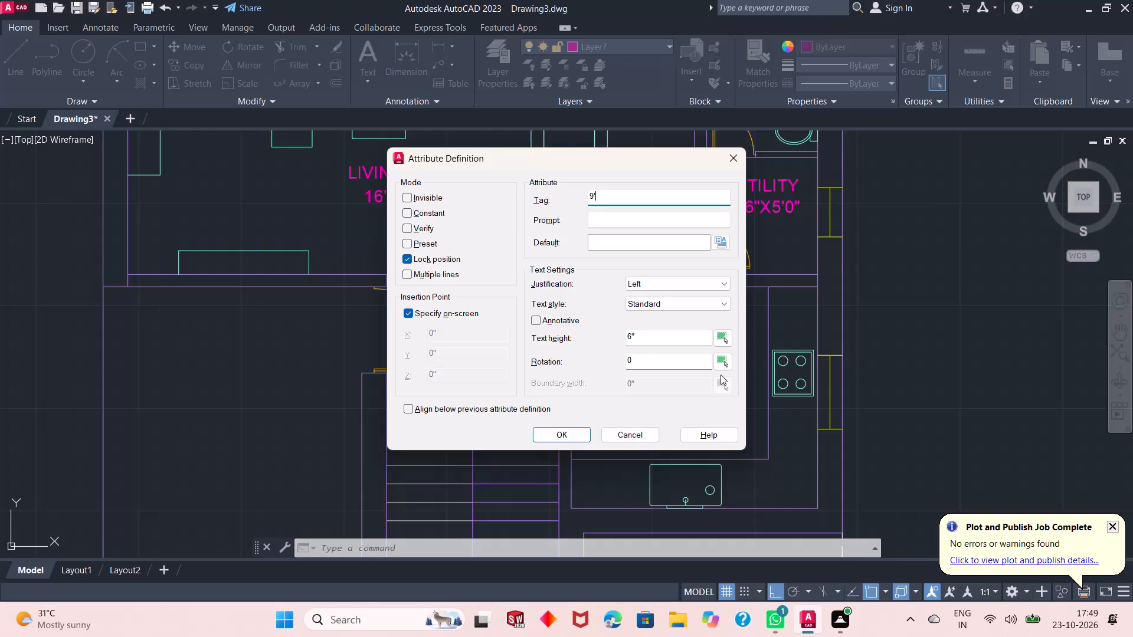
Complete the kitchen dimension attribute's tag as 9'0"X10'0" and place it in the middle of the kitchen.
type("0\"")
key("x")
type("10'")
type("0\"")
key("Return")
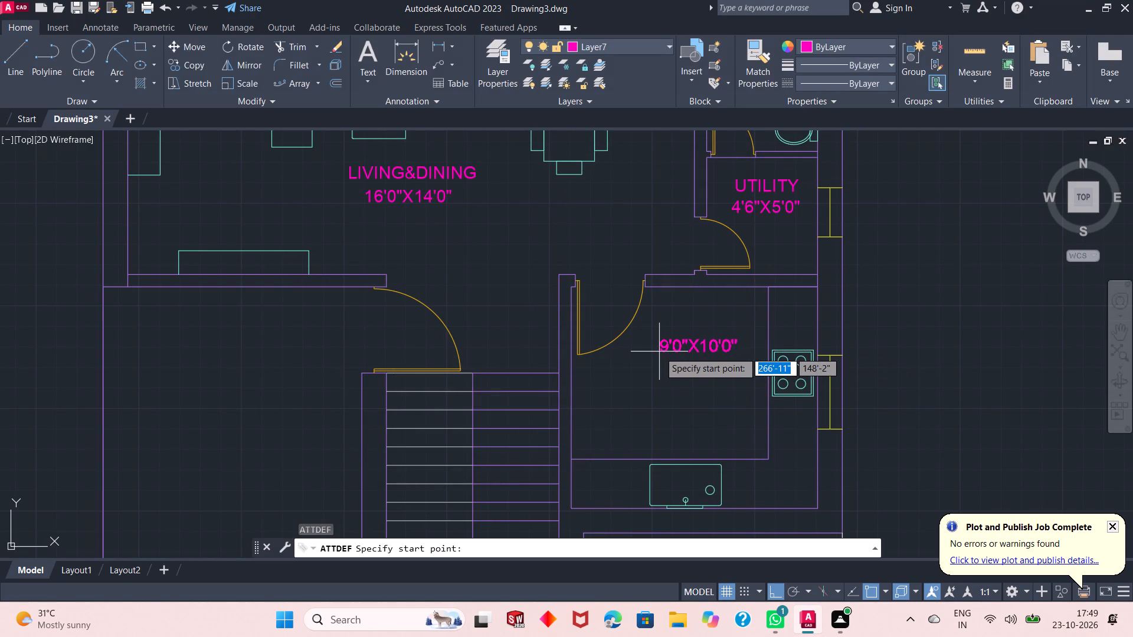
left_click(654, 394)
Define an attribute tagged KITCHEN and place it centred just above the kitchen's 9'0"X10'0" text.
key("Return")
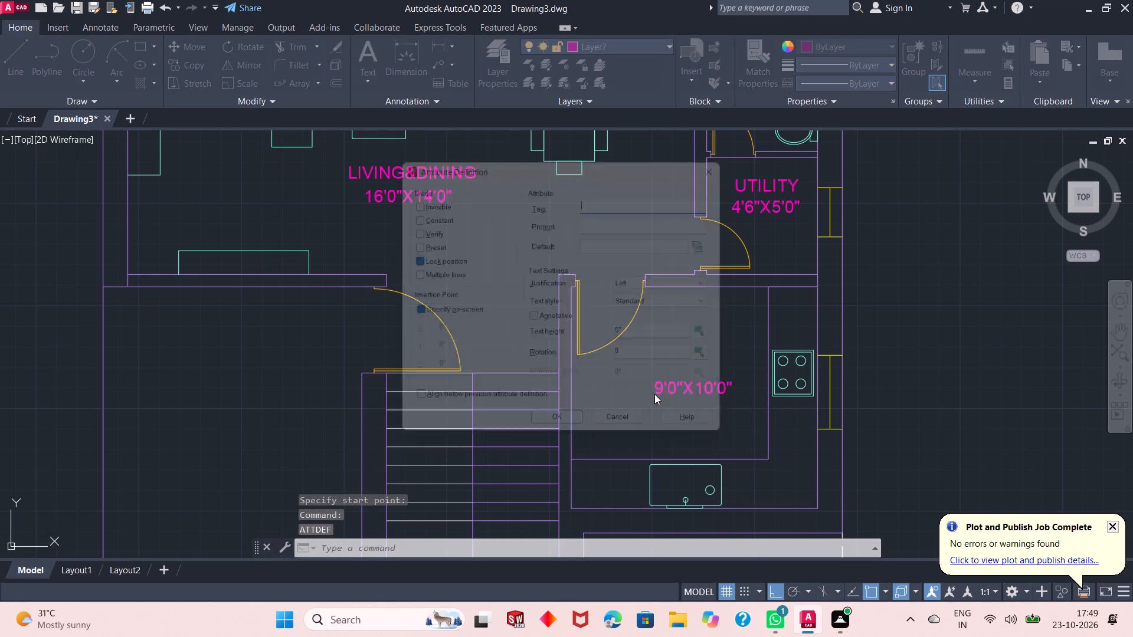
type("KITCHEN")
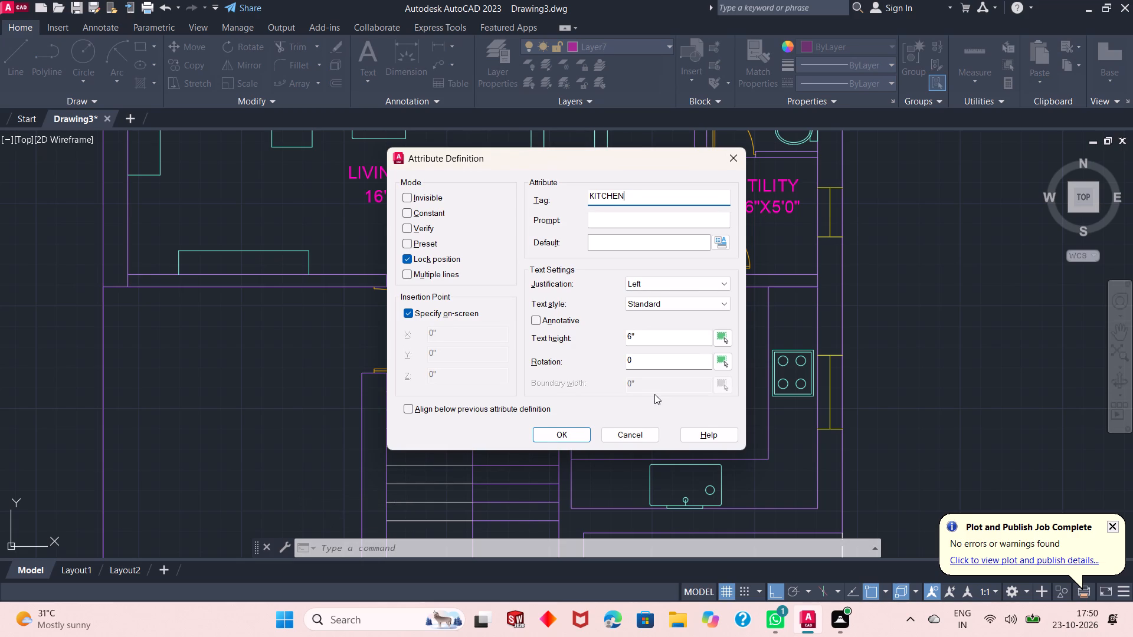
key("Return")
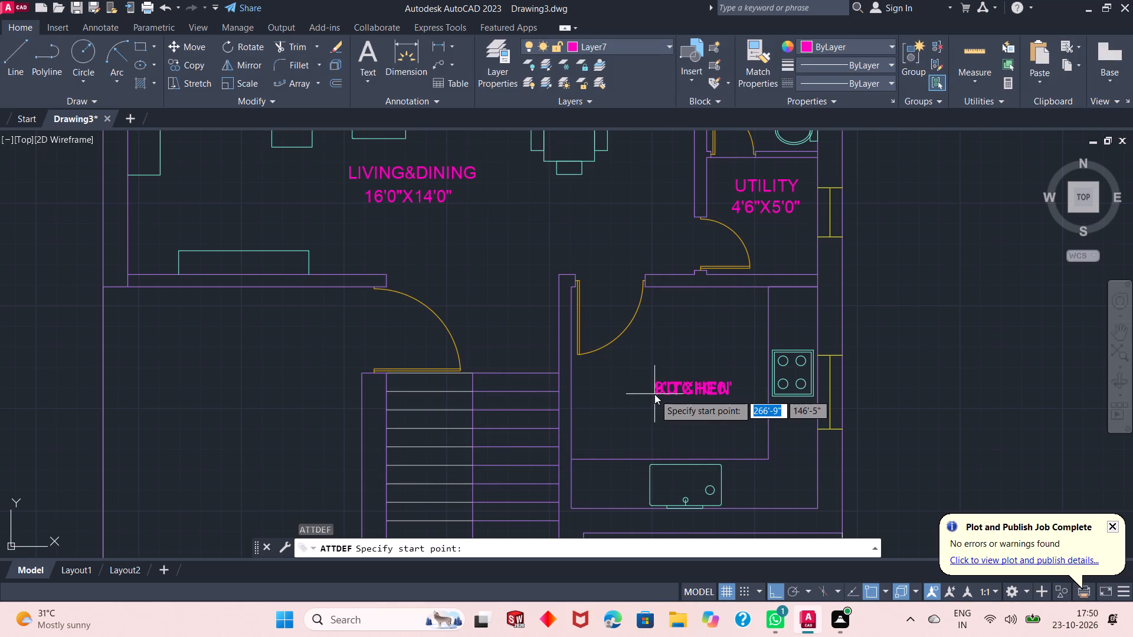
scroll(652, 360, "up", 1)
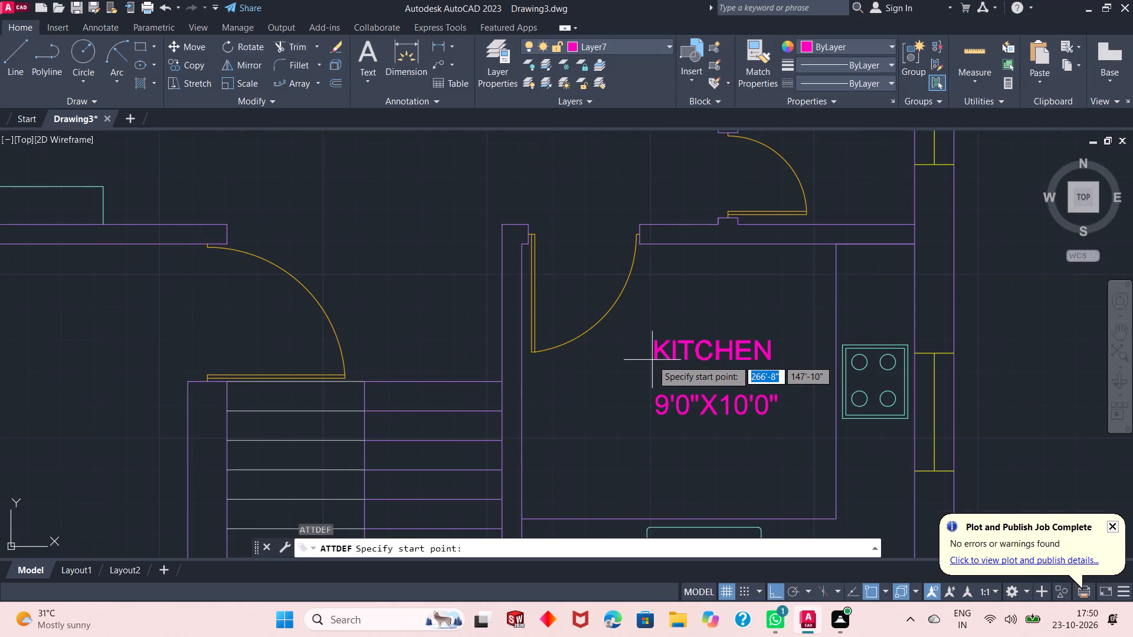
left_click(657, 382)
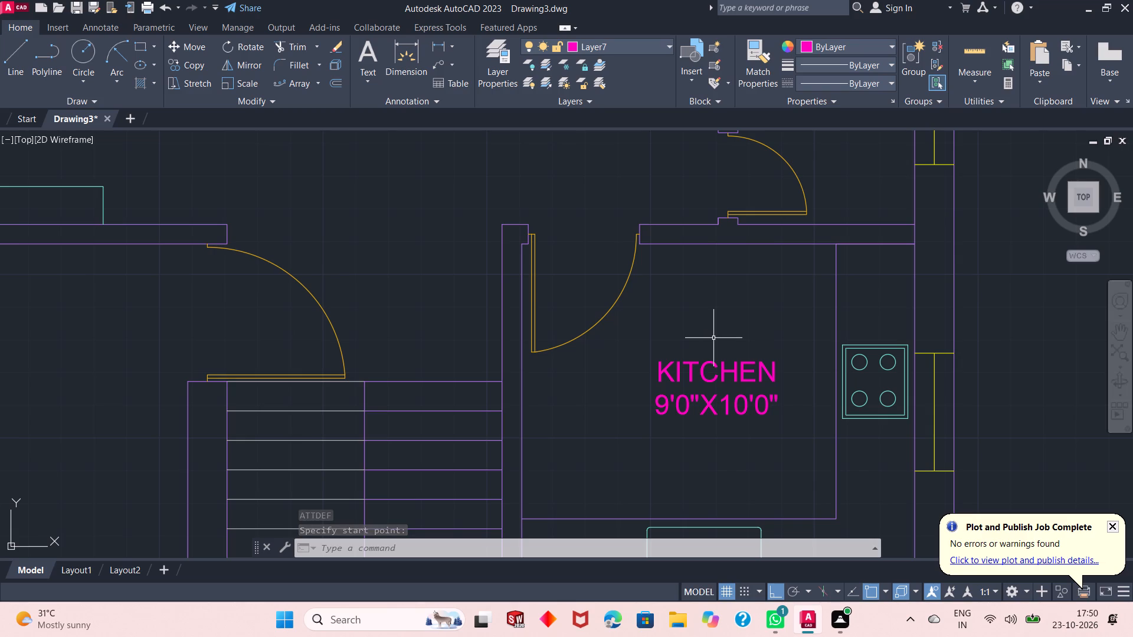
Define an attribute tagged PARKING and place it in the open area west of the staircase, below the living and dining room.
scroll(750, 323, "down", 2)
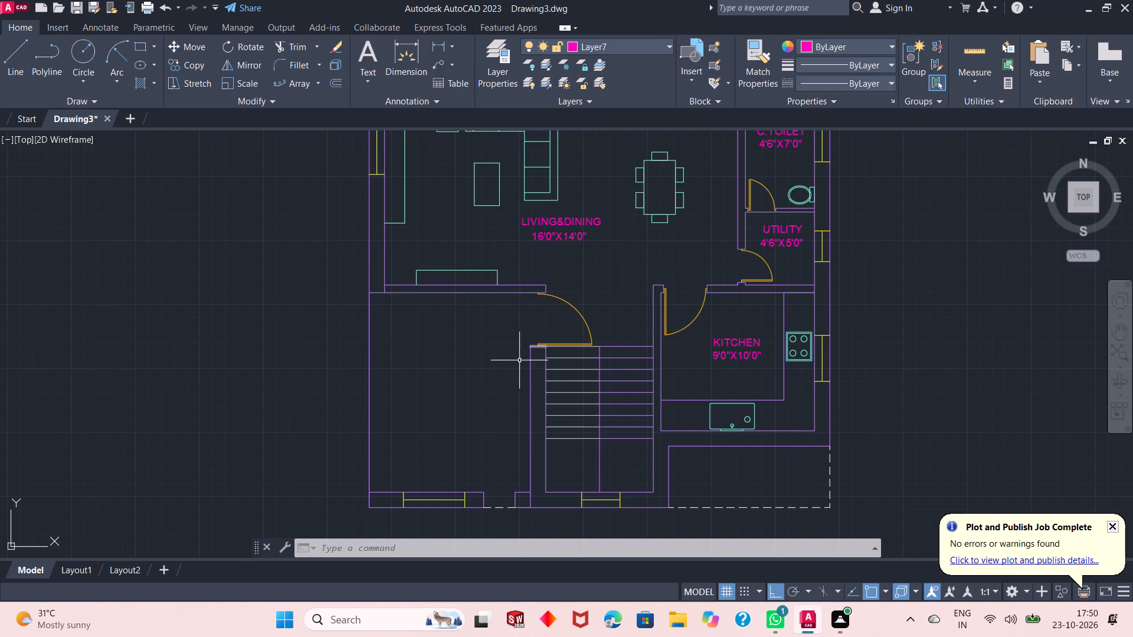
key("Return")
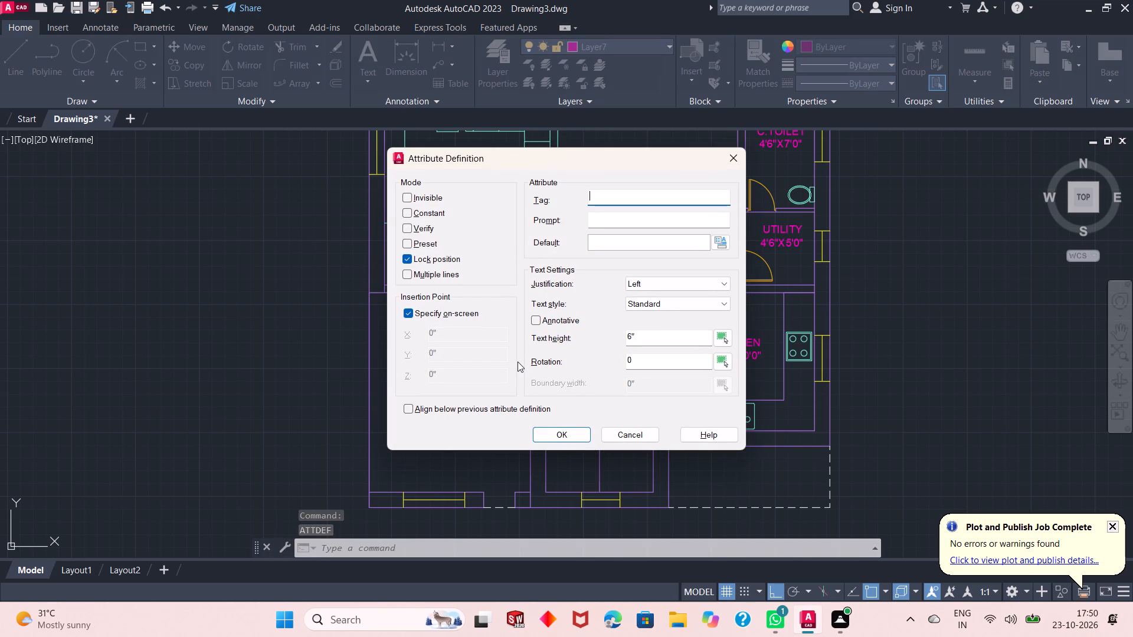
type("PARKING")
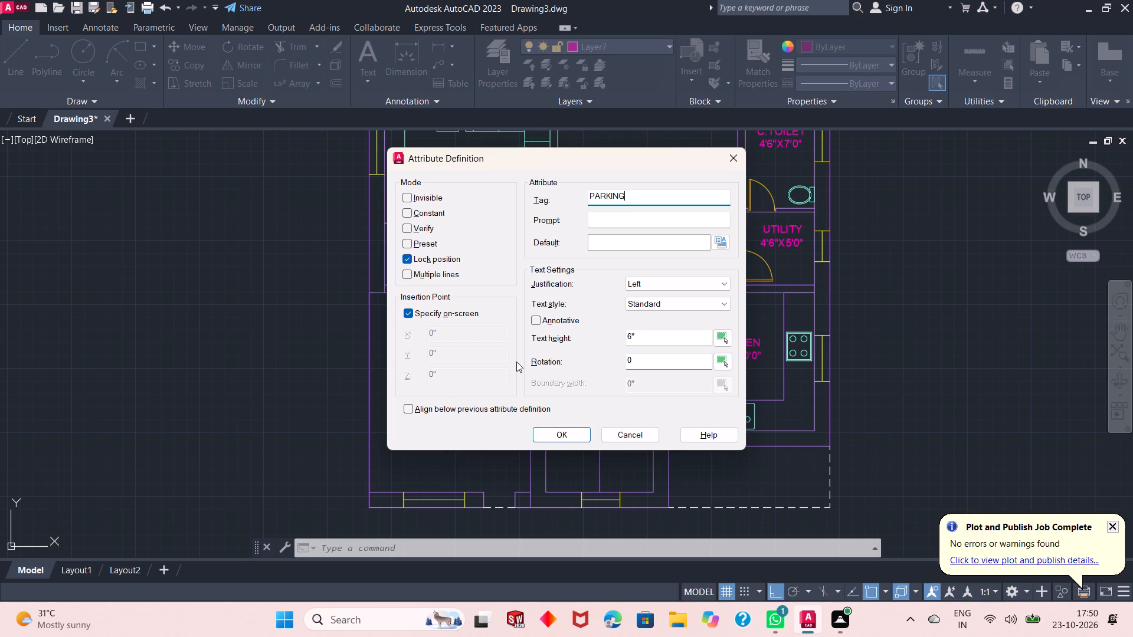
key("Return")
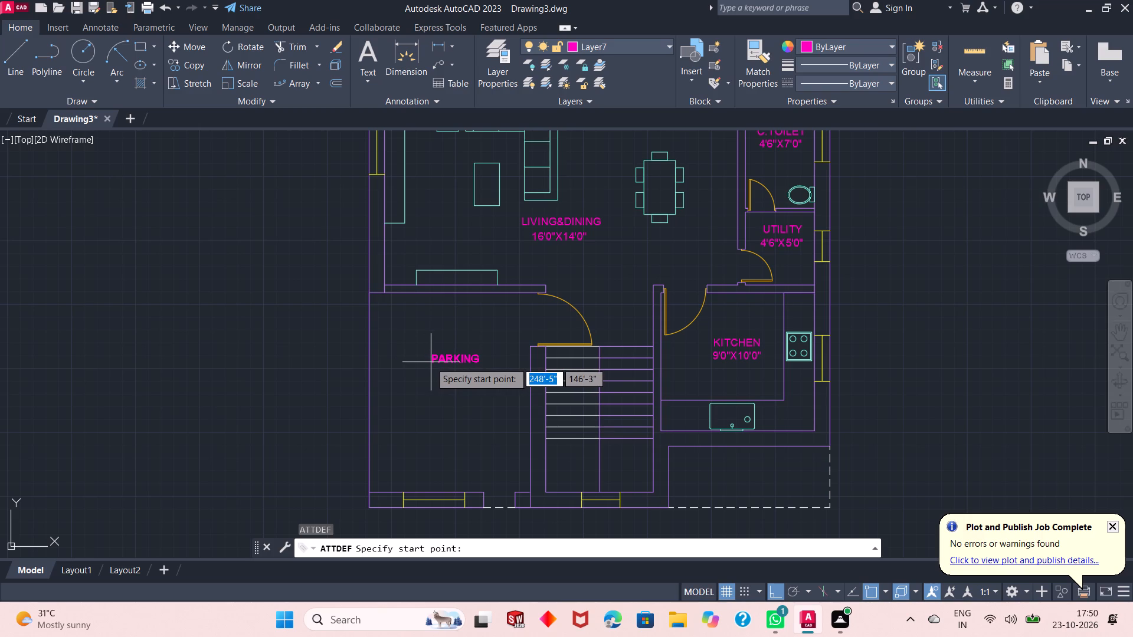
left_click(428, 365)
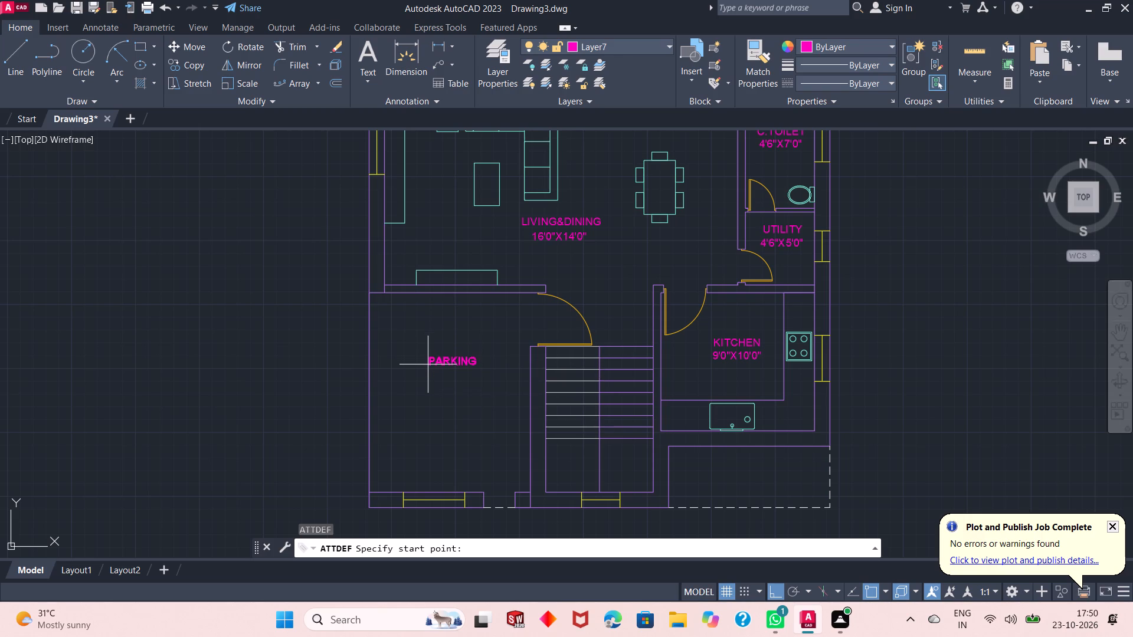
Define an attribute tagged 10'0"X15'0" and place it centred just below the PARKING label.
key("Return")
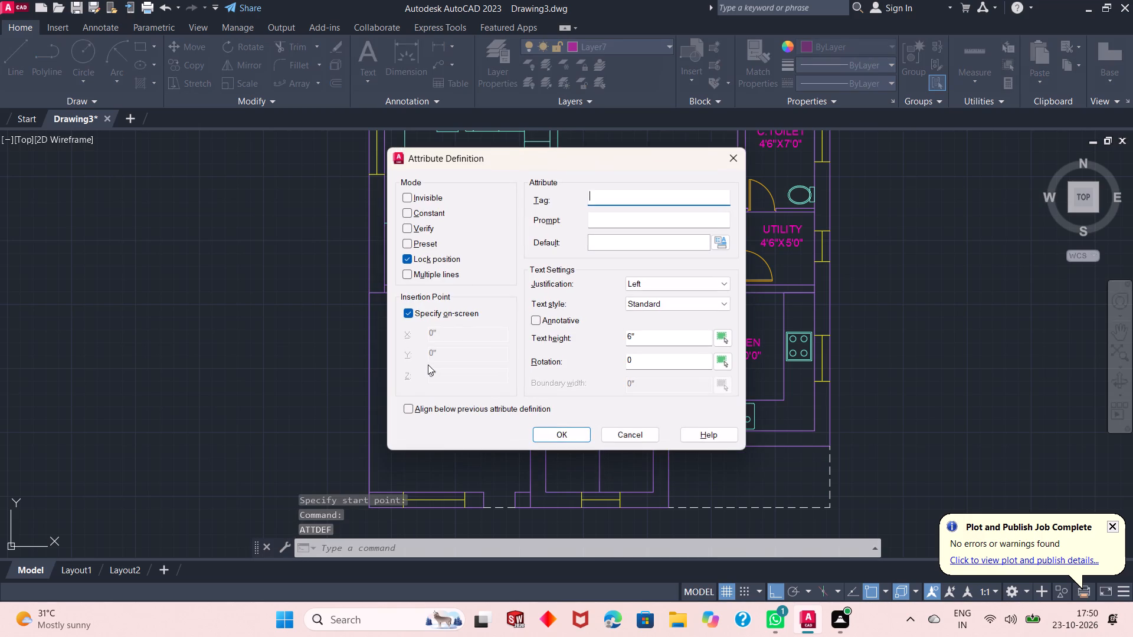
type("10")
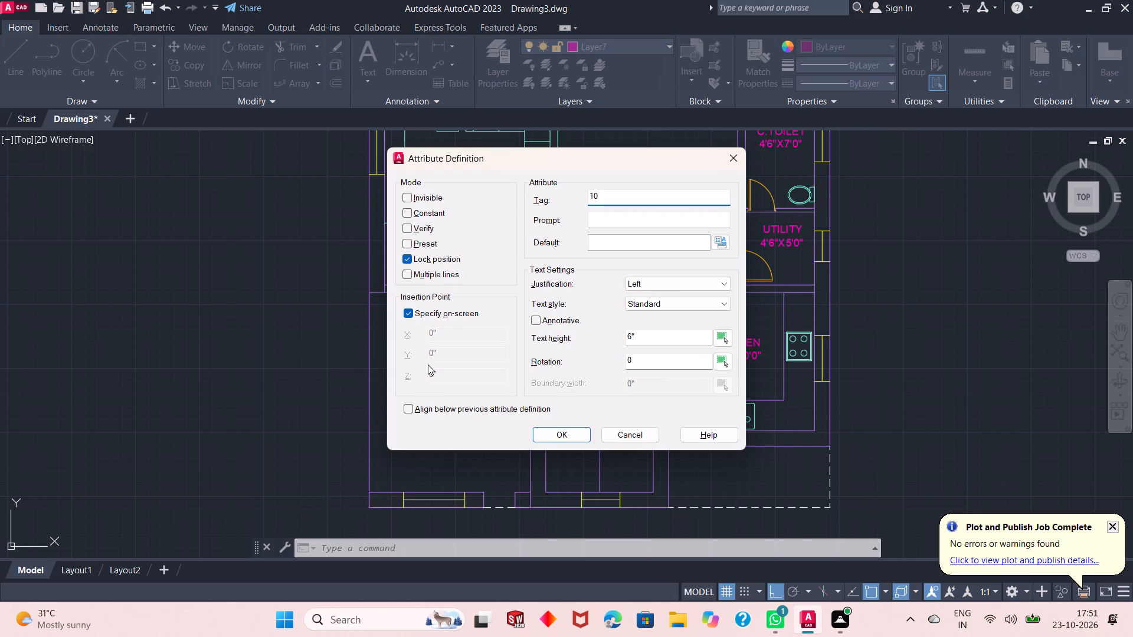
key("apostrophe")
key("0")
key("shift+quotedbl")
key("x")
type("15'0\"")
key("Return")
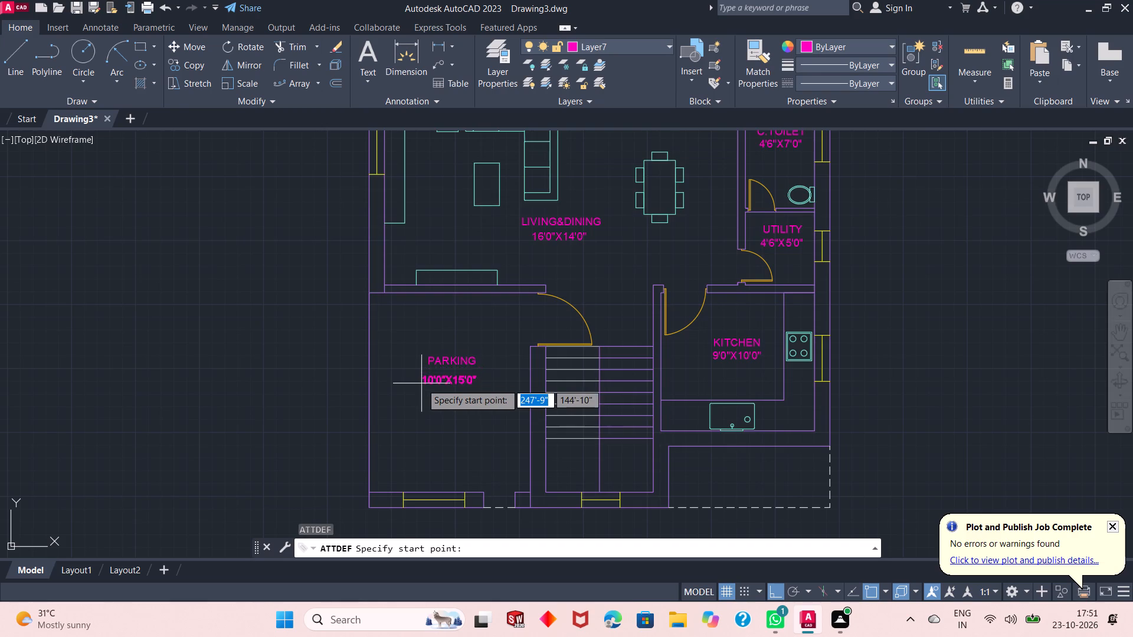
scroll(421, 383, "up", 1)
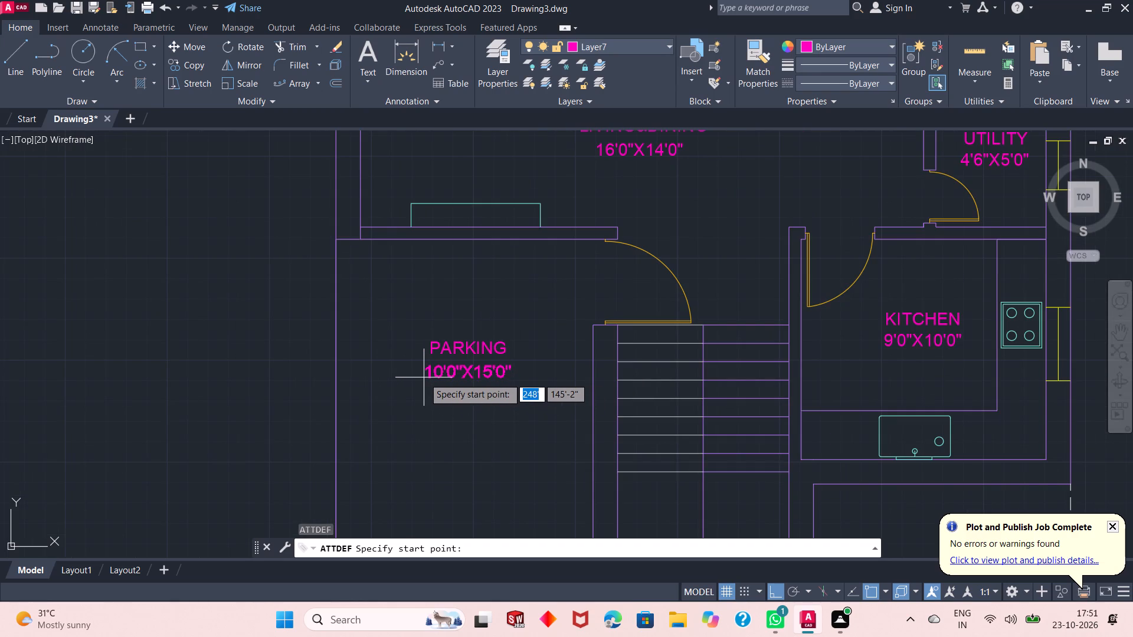
left_click(425, 377)
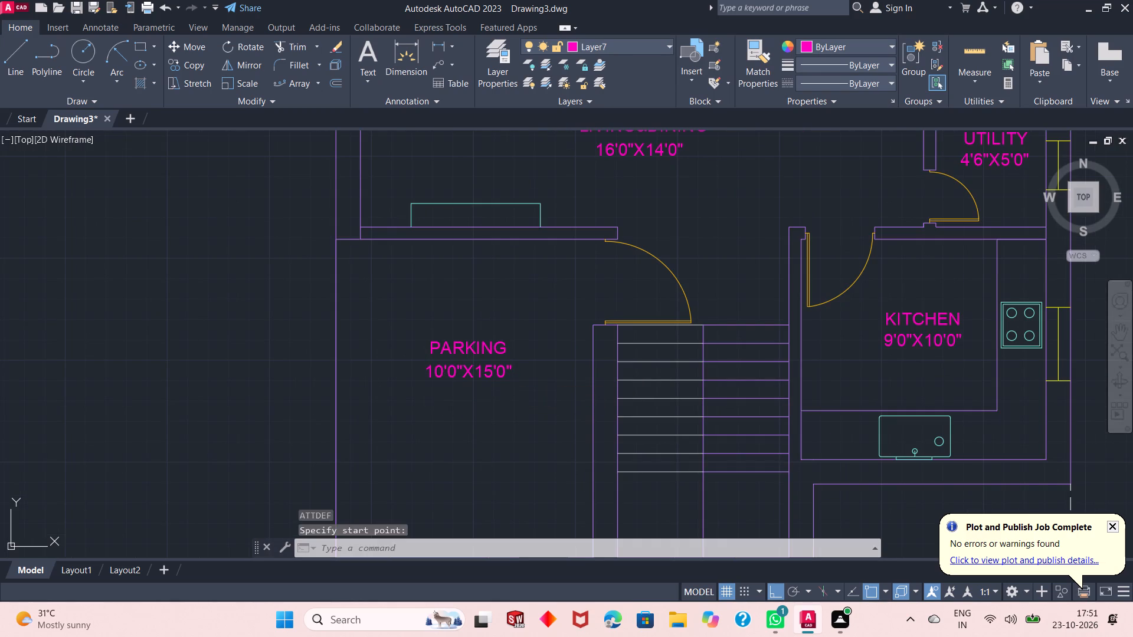
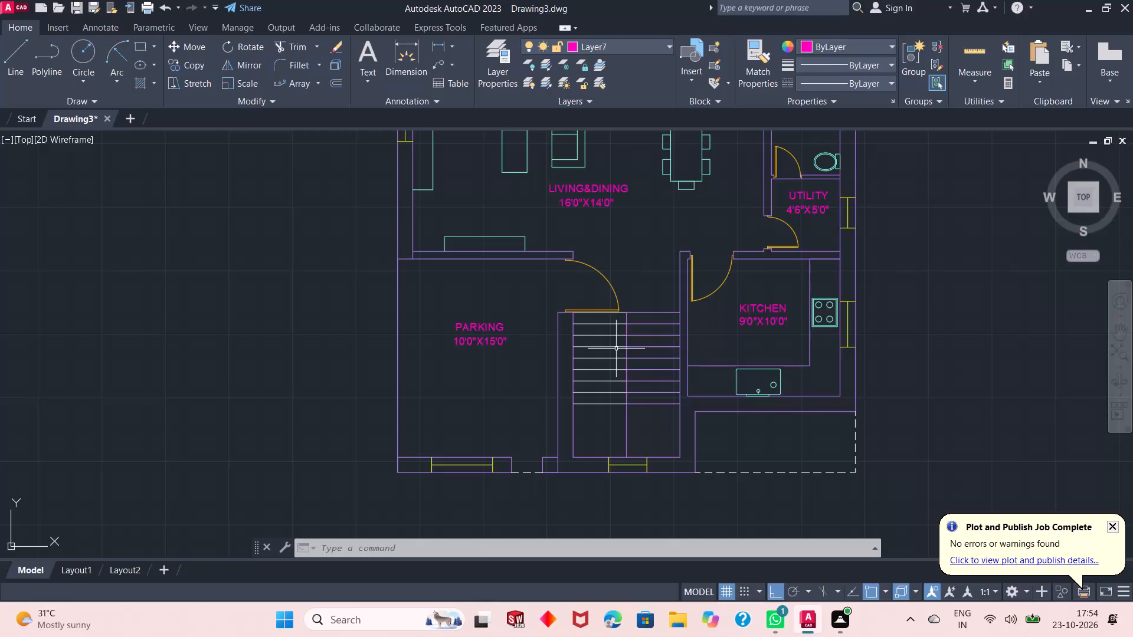
Define an attribute tagged TVWALL and place it outside the plan, west of the living room's exterior window.
scroll(546, 339, "down", 1)
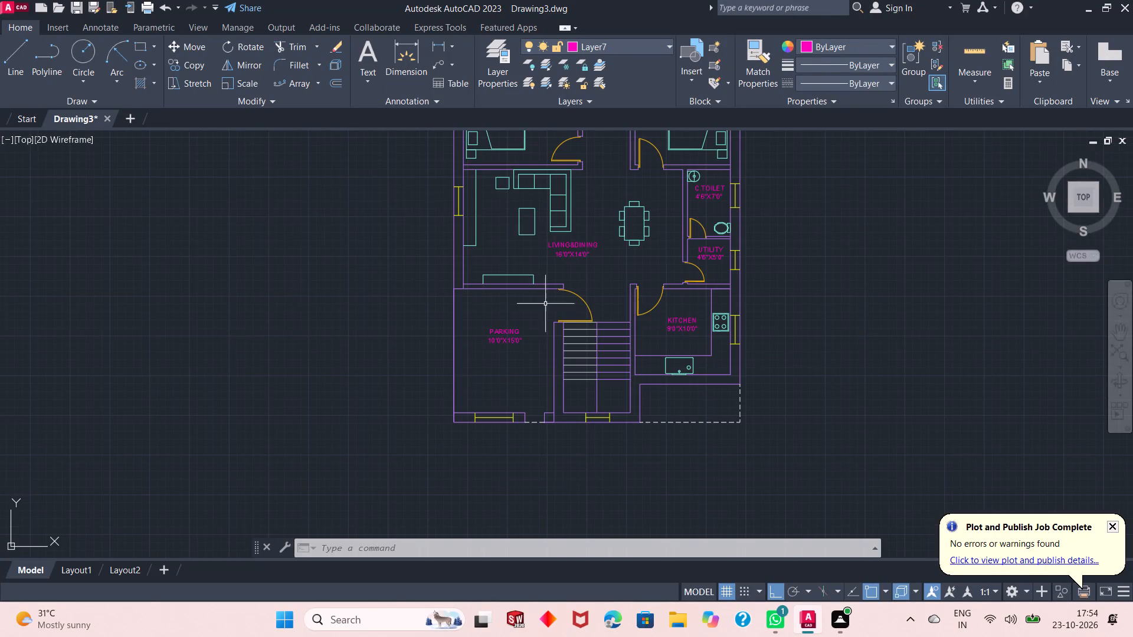
scroll(504, 172, "up", 1)
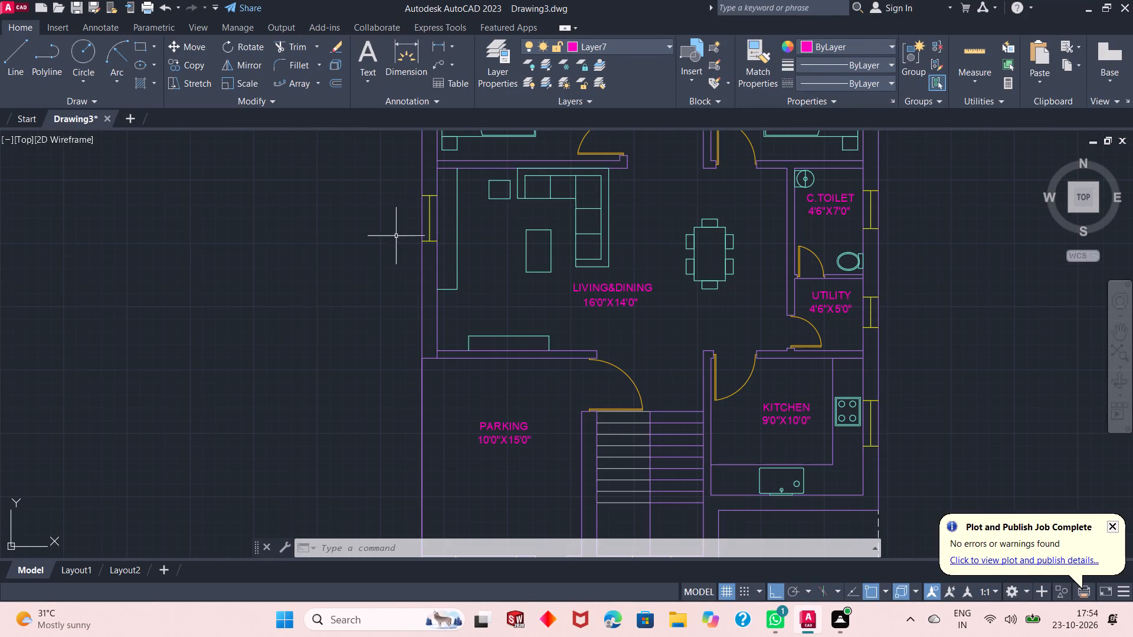
key("Return")
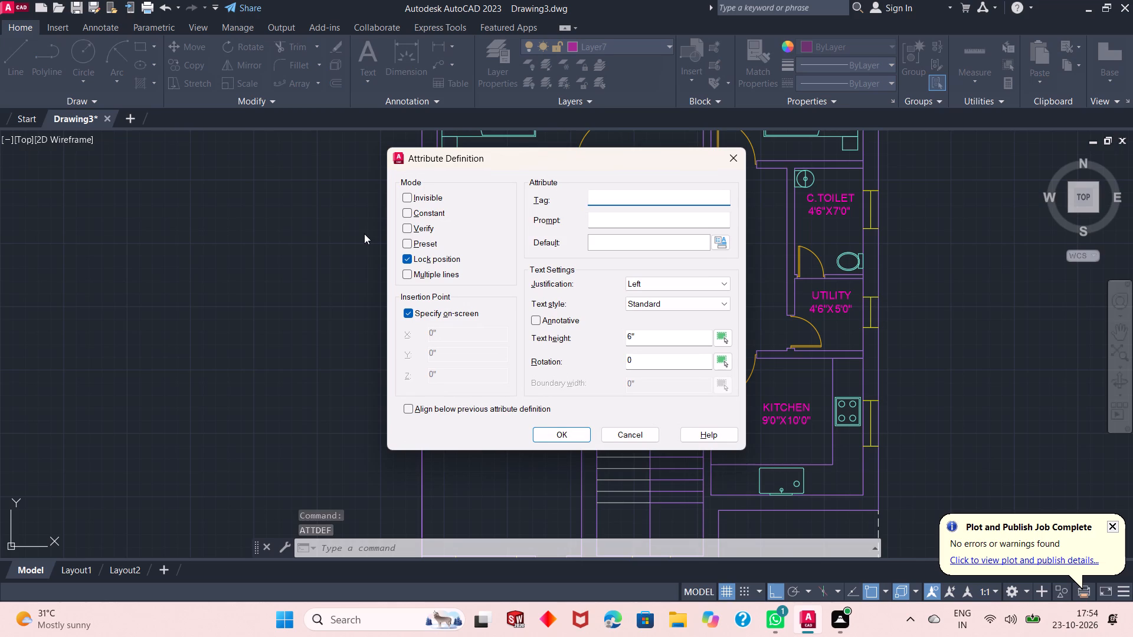
type("TV")
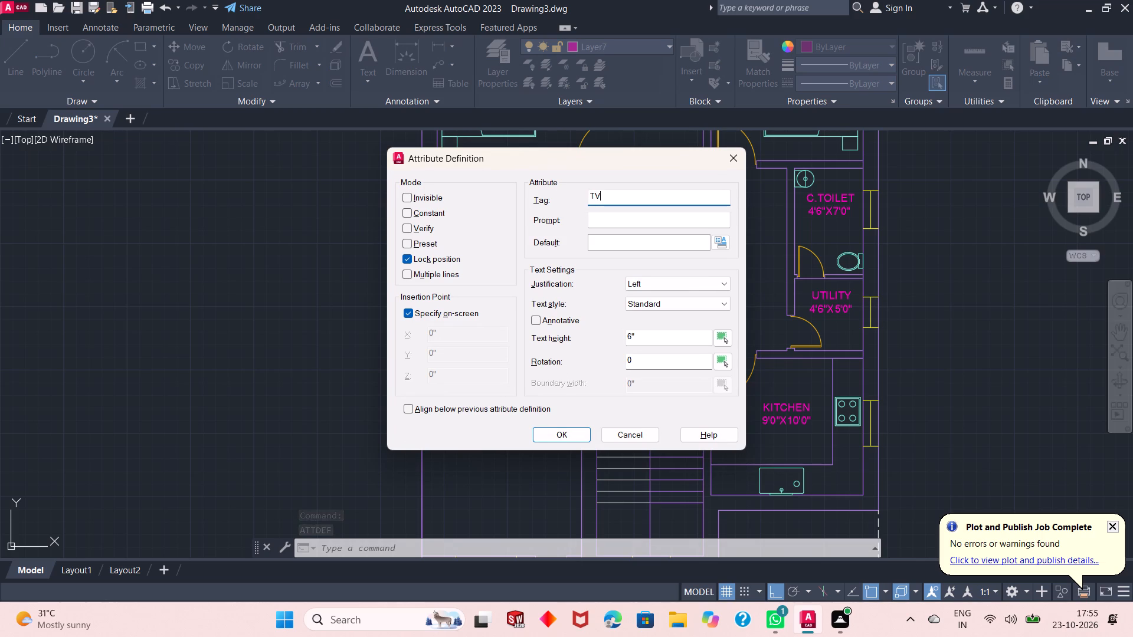
type("WALL")
key("Return")
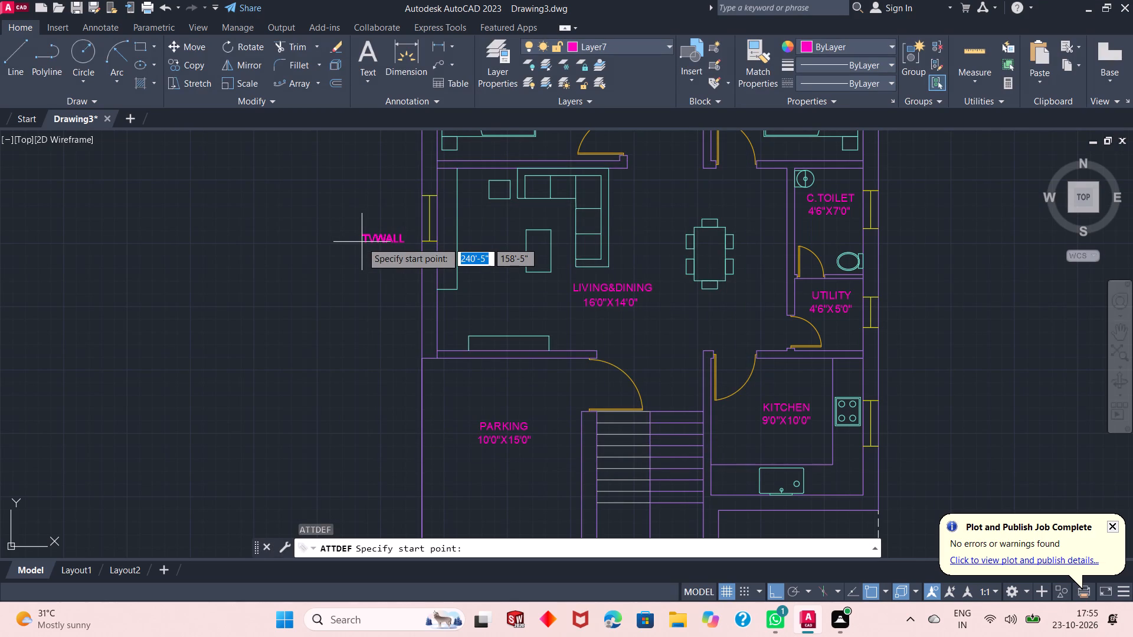
left_click(358, 242)
Rotate the TVWALL attribute 90° so it reads vertically.
left_click(369, 235)
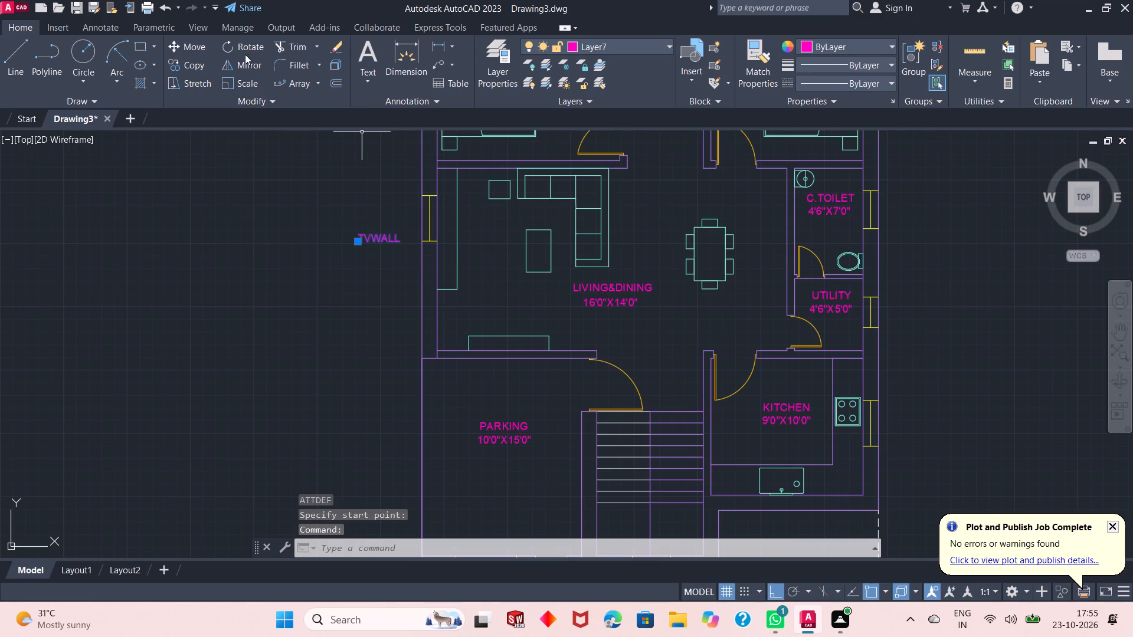
left_click(243, 49)
left_click(384, 234)
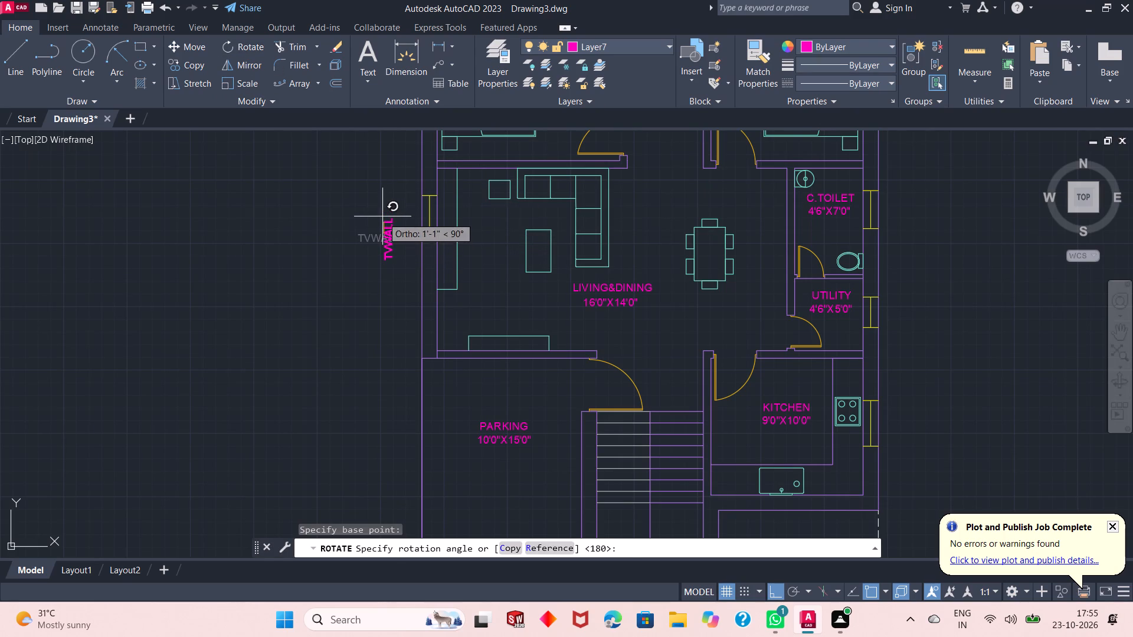
left_click(382, 216)
With Ortho off, move the TVWALL attribute into the living room, just east of the long unit along the west wall.
left_click(387, 229)
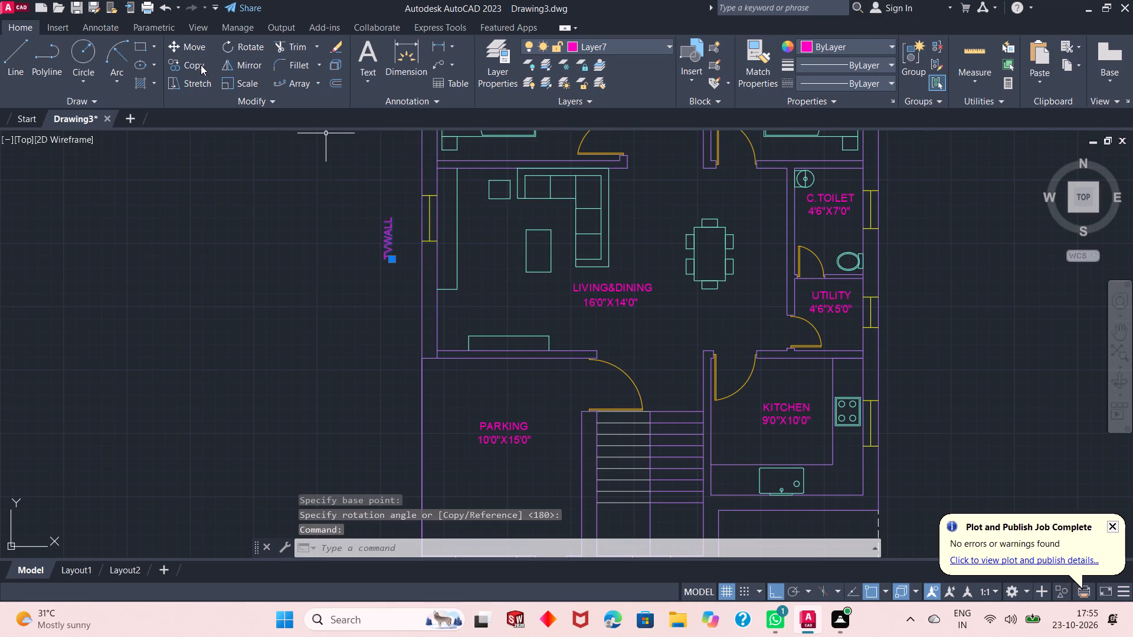
left_click(192, 54)
left_click(775, 591)
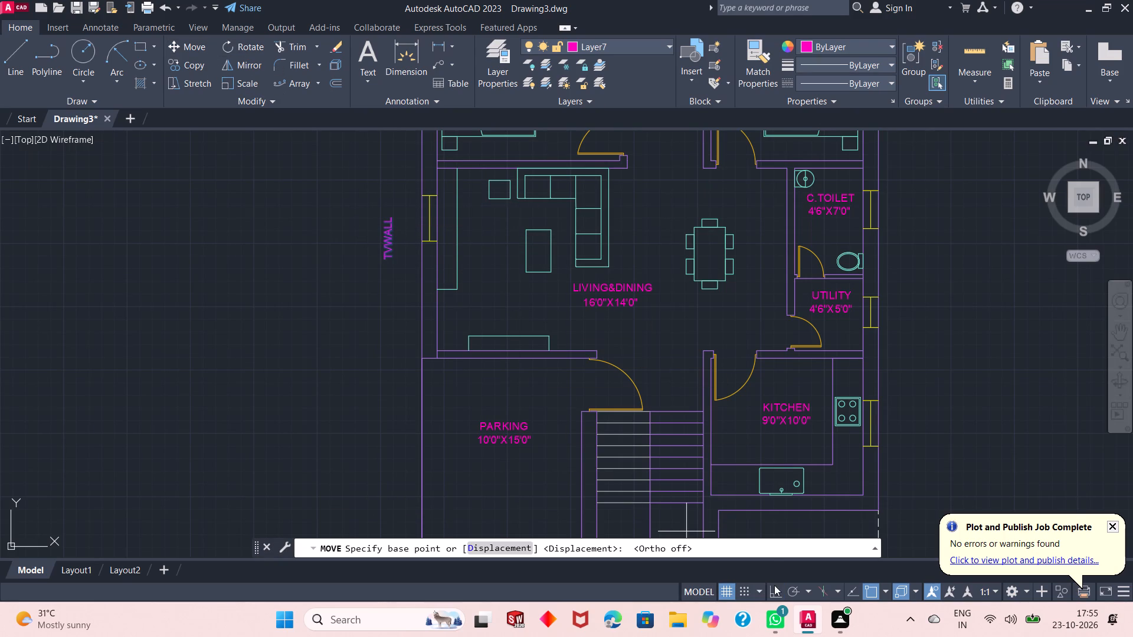
left_click(387, 239)
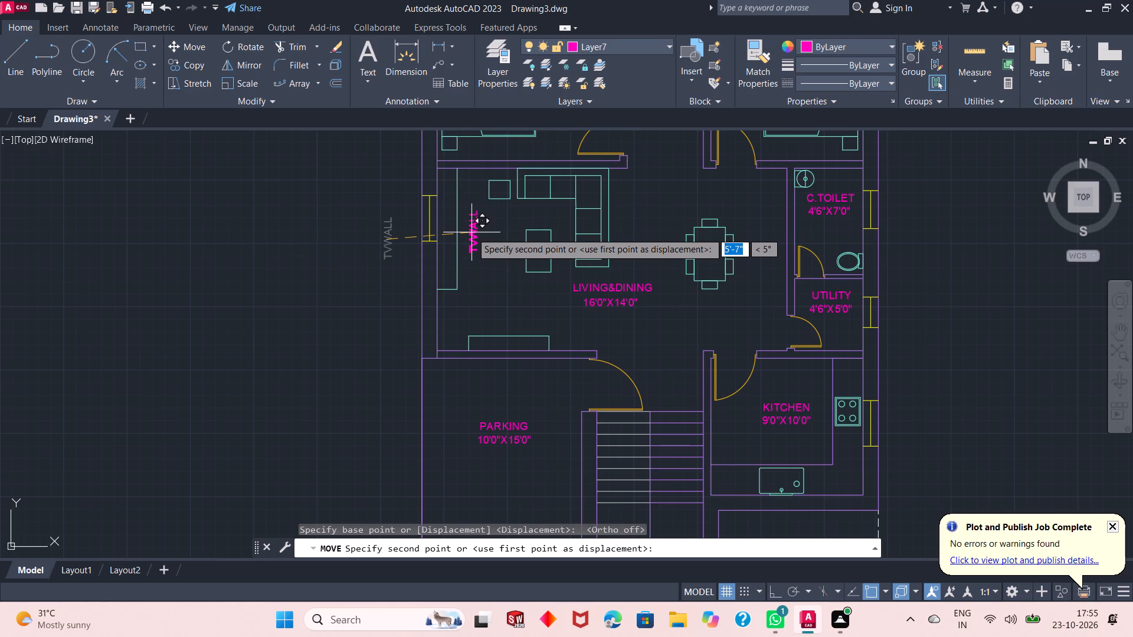
scroll(471, 233, "up", 3)
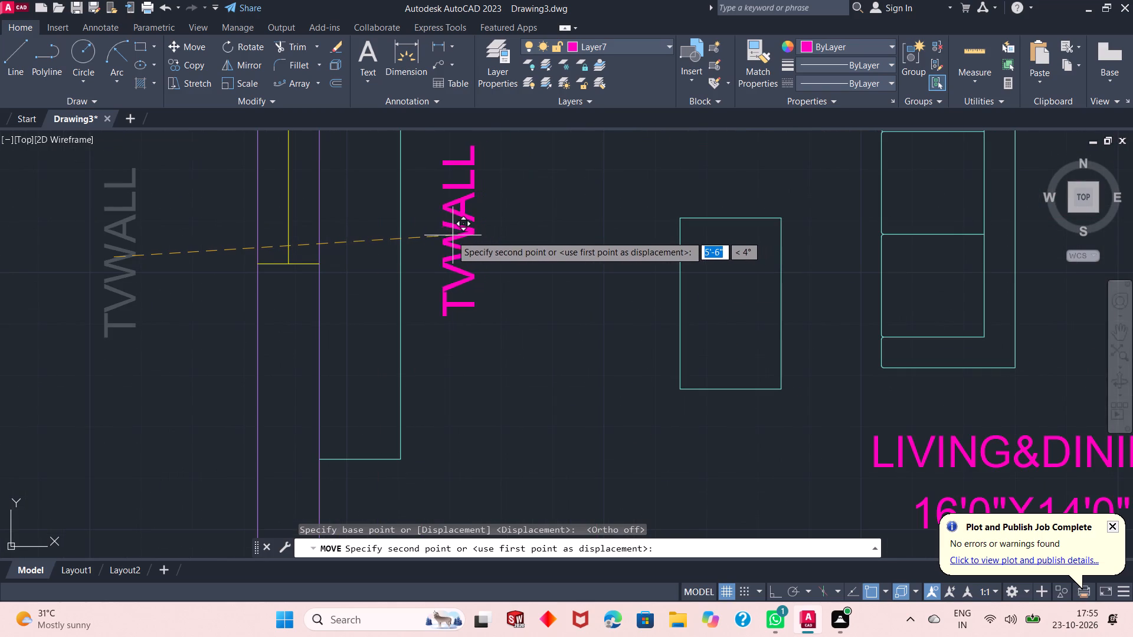
left_click(443, 226)
Define an attribute tagged W1 and place it centred just above the M.BEDROOM window in the north wall.
scroll(476, 293, "down", 2)
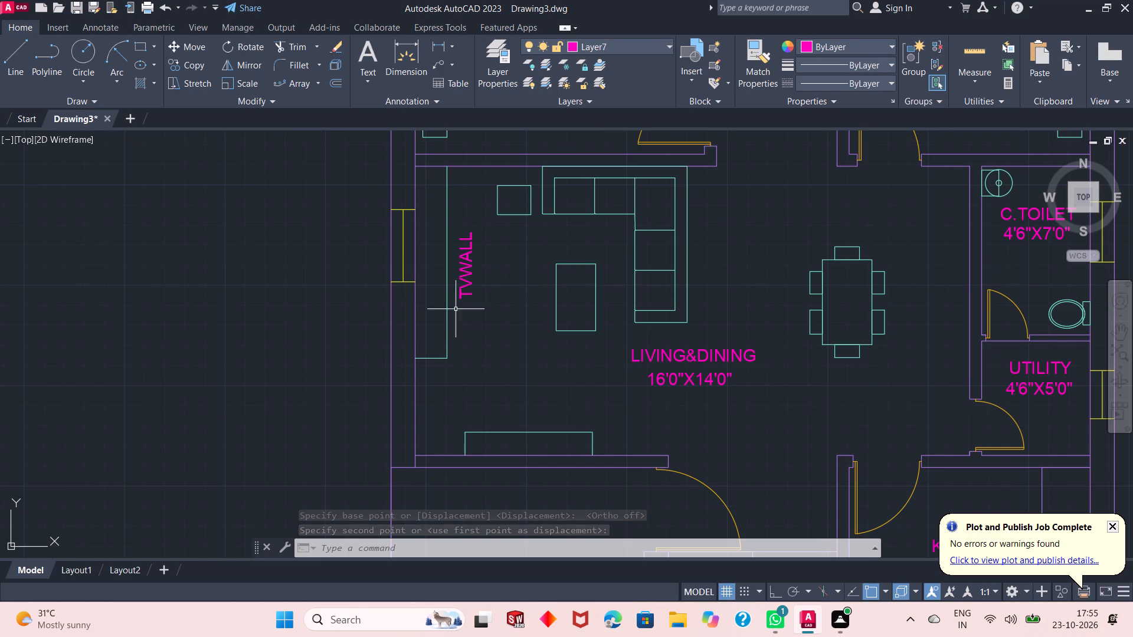
scroll(443, 312, "down", 2)
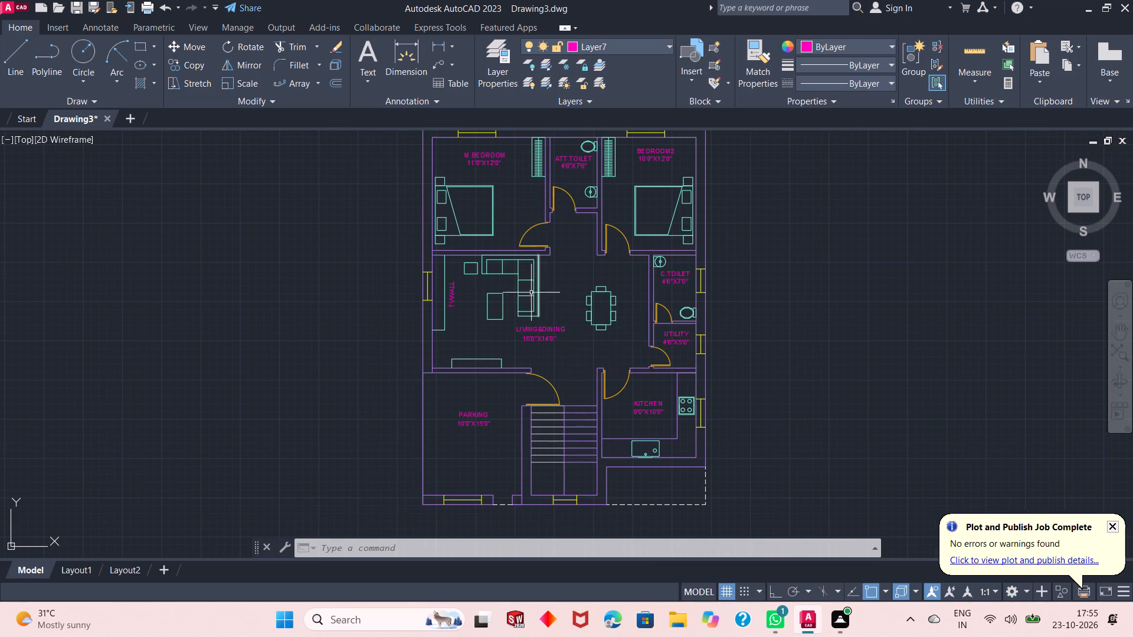
scroll(522, 280, "up", 1)
scroll(486, 290, "down", 1)
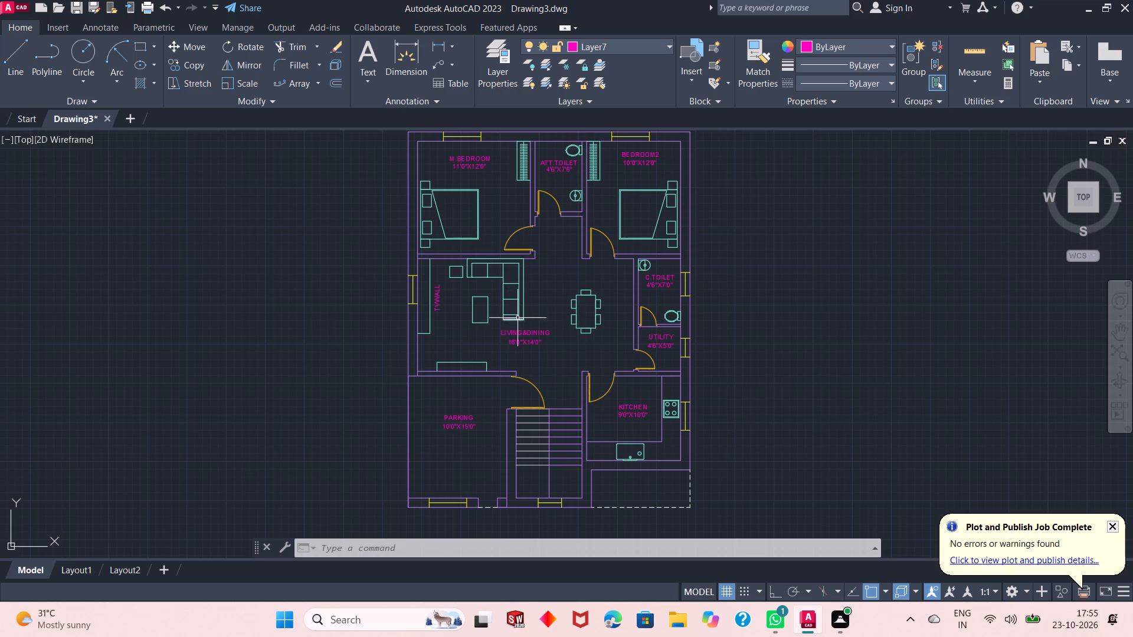
scroll(503, 342, "down", 1)
scroll(506, 251, "up", 1)
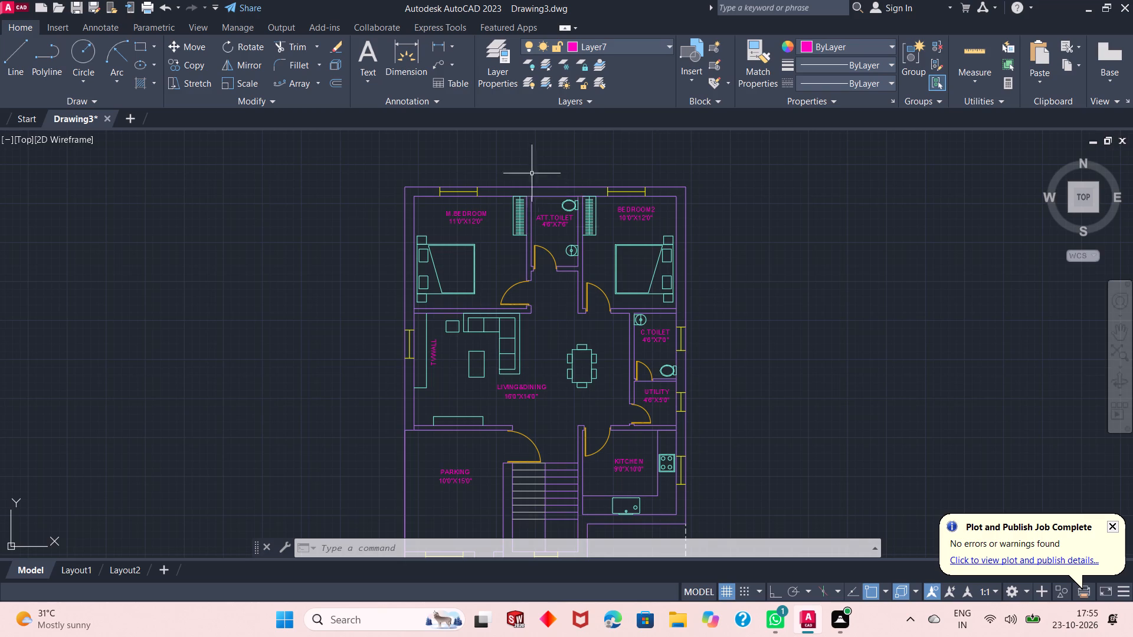
scroll(530, 172, "up", 1)
key("space")
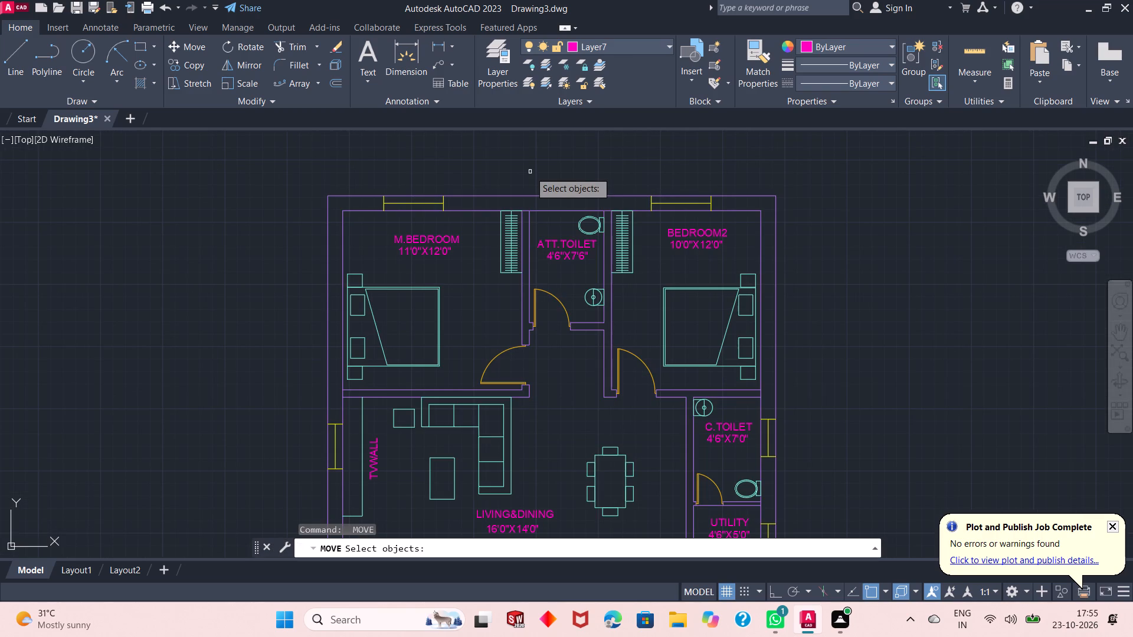
key("Escape")
left_click(699, 107)
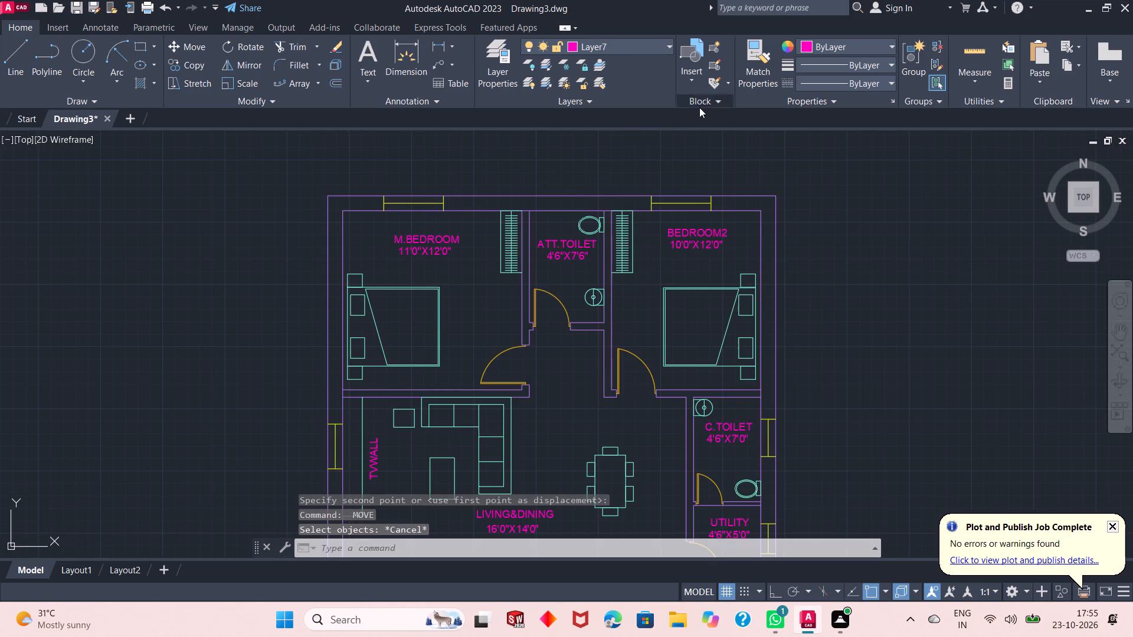
left_click(698, 101)
left_click(687, 112)
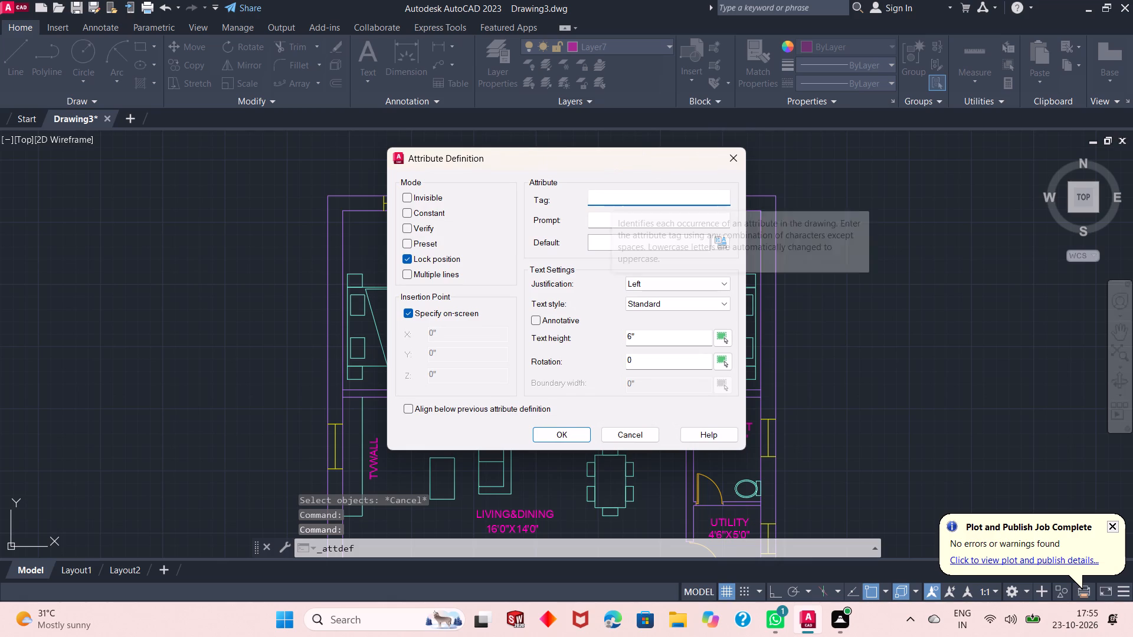
type("W1")
key("Return")
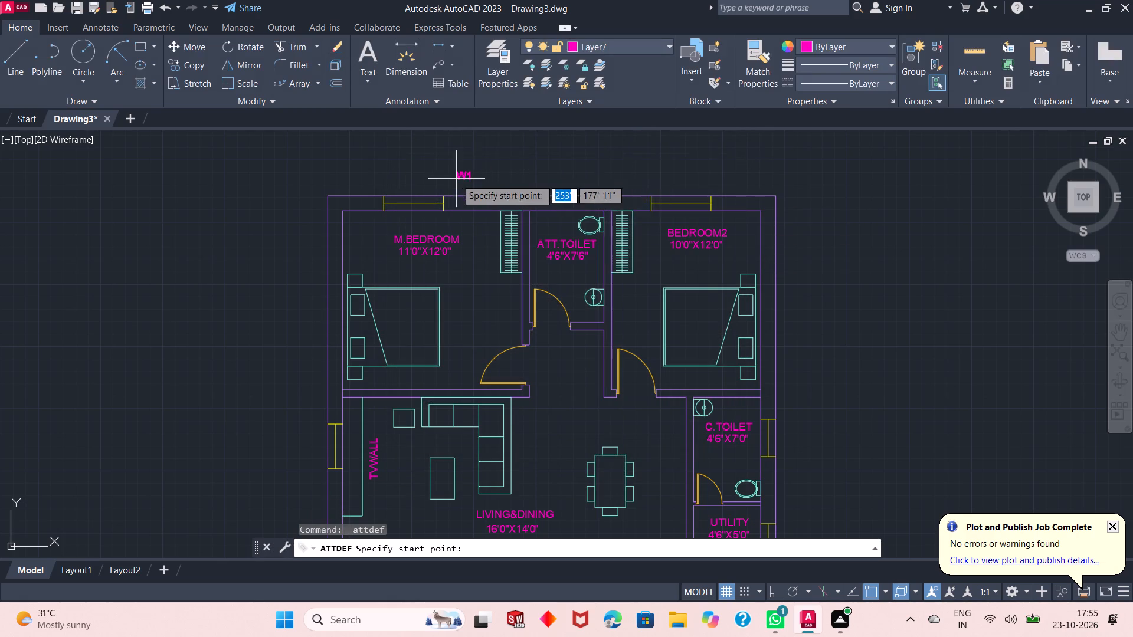
scroll(456, 179, "up", 2)
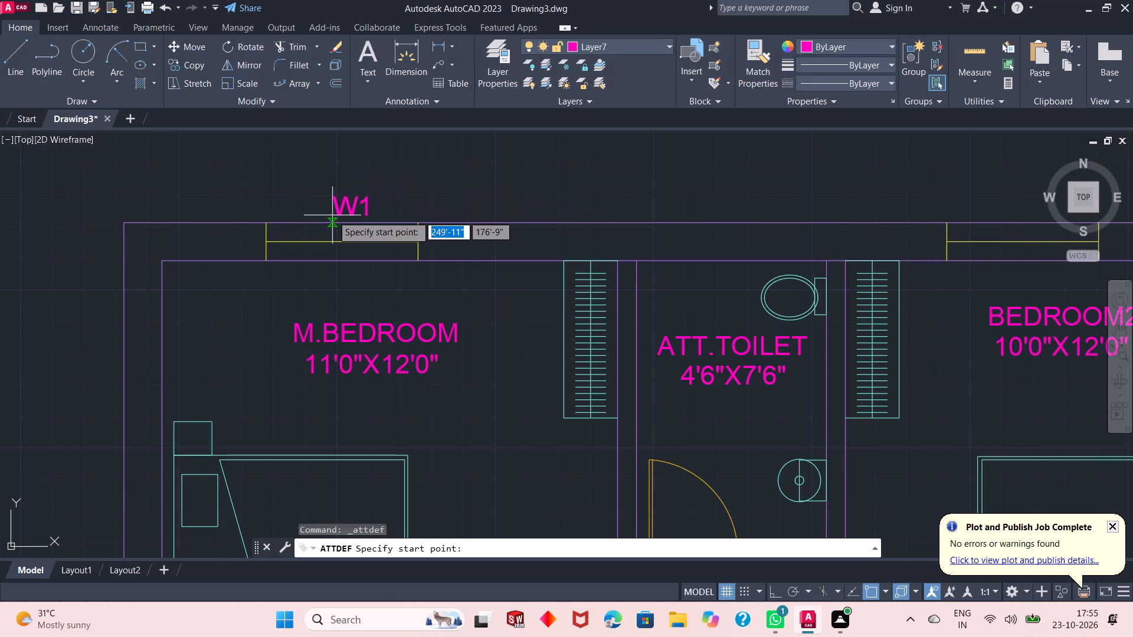
scroll(332, 215, "up", 2)
left_click(328, 219)
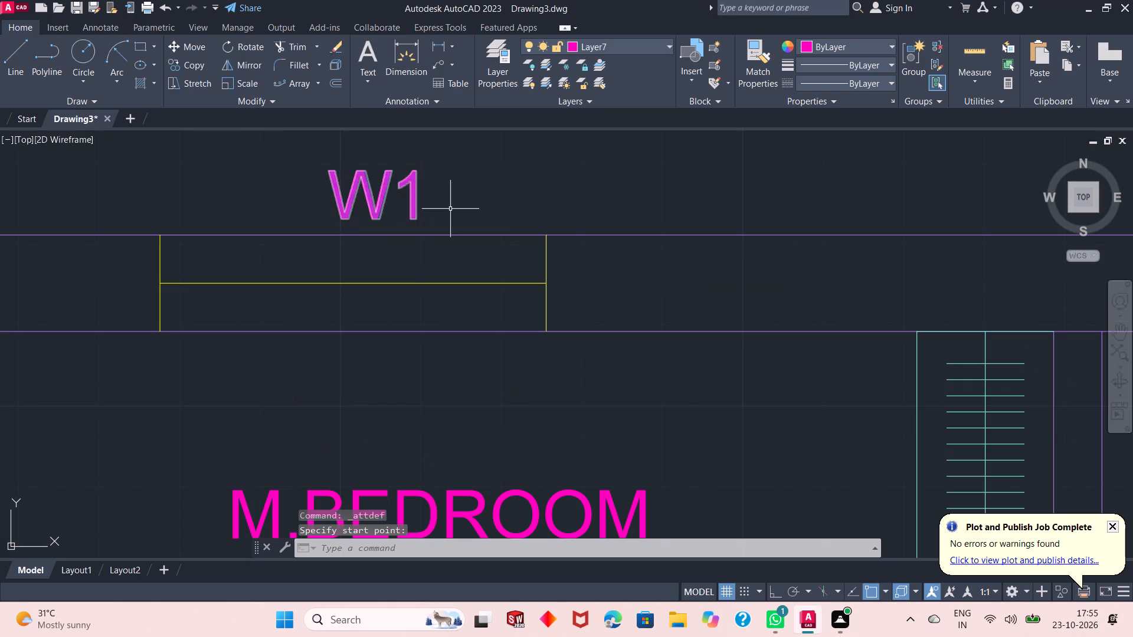
Define another attribute tagged W1 and place it centred just above the BEDROOM2 window in the north wall.
scroll(454, 229, "down", 3)
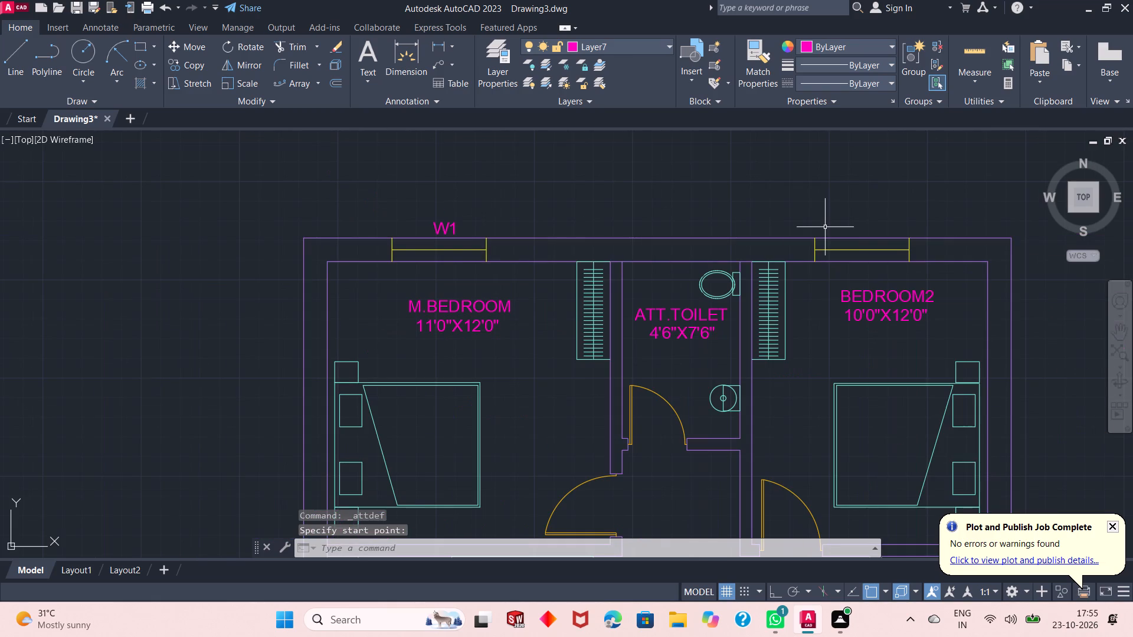
key("Return")
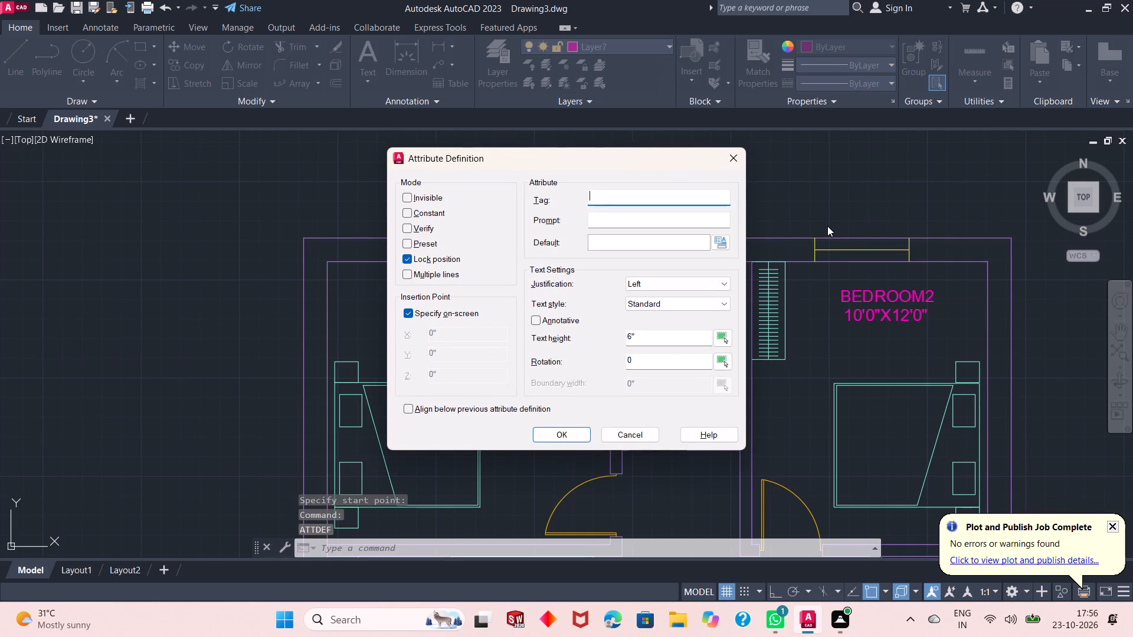
type("W1")
key("Return")
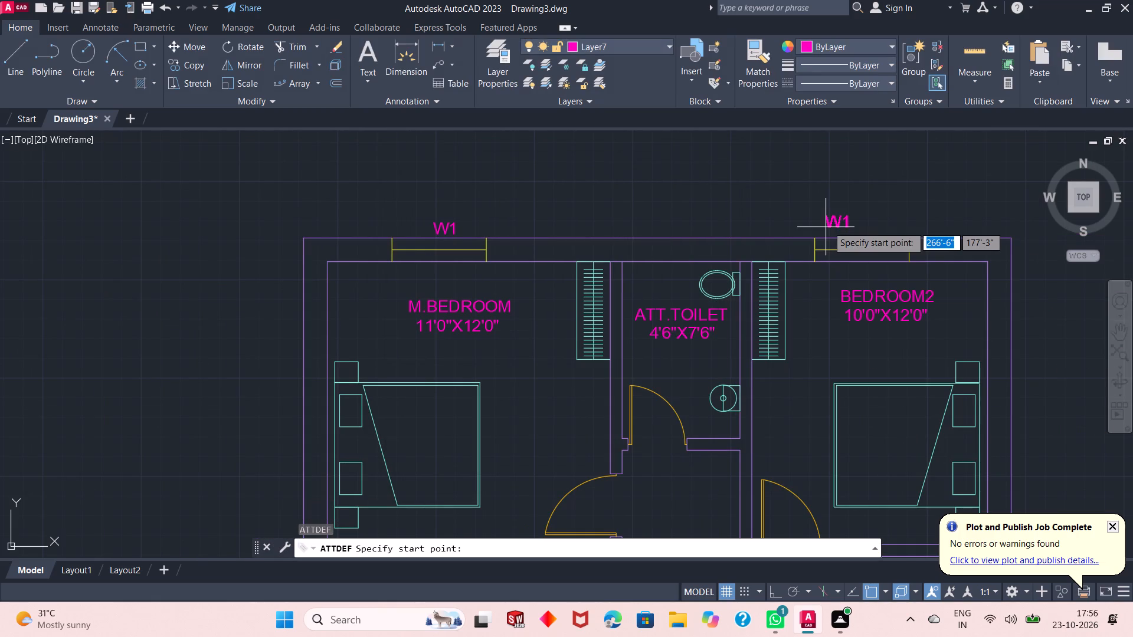
scroll(926, 234, "up", 2)
scroll(738, 221, "up", 1)
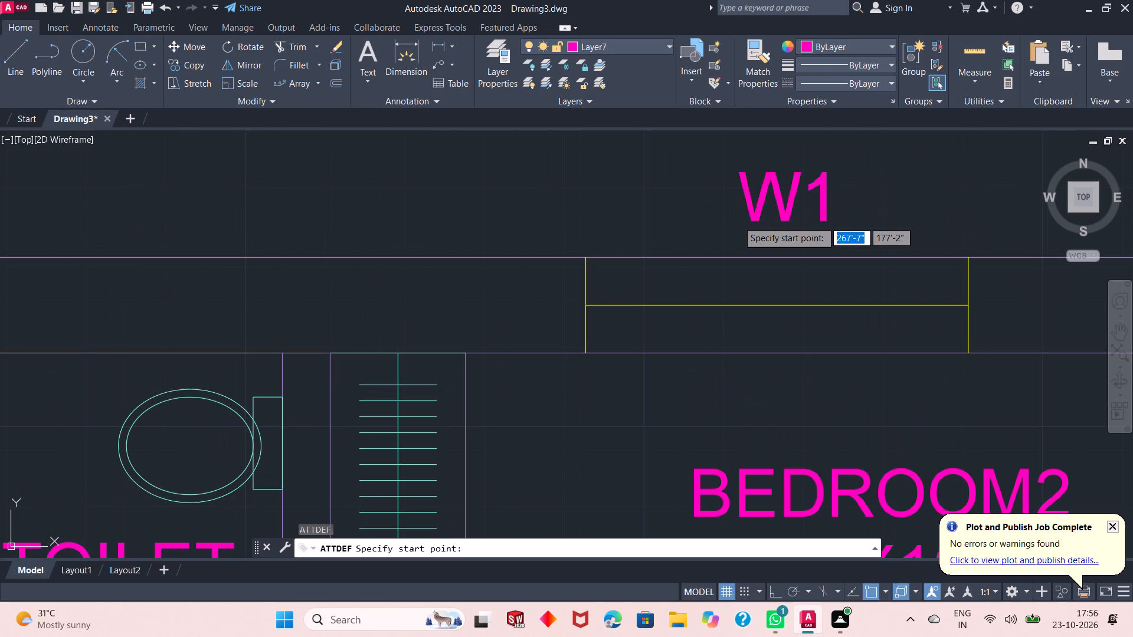
left_click(732, 243)
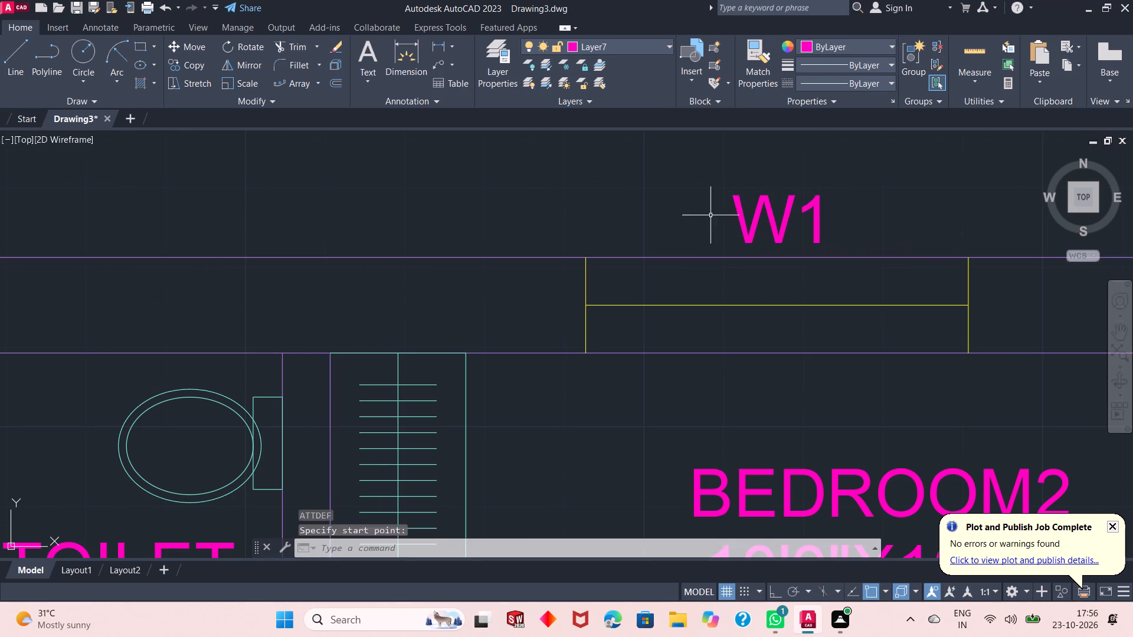
Define an attribute tagged W3 and place it just outside the east wall beside the C.TOILET window.
scroll(710, 215, "down", 4)
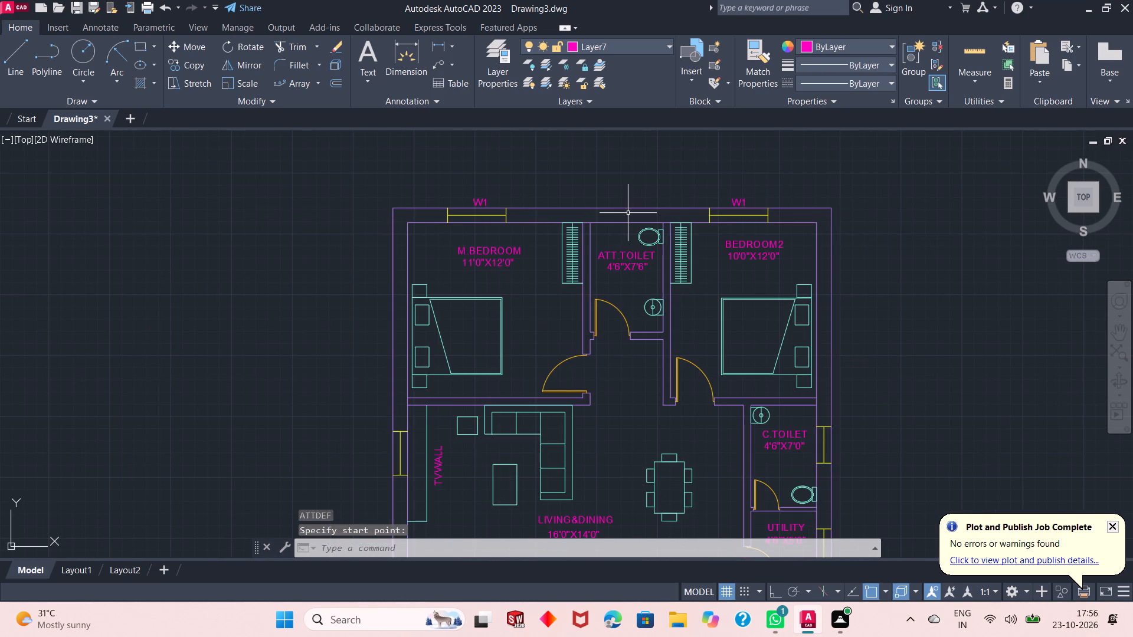
scroll(626, 213, "up", 1)
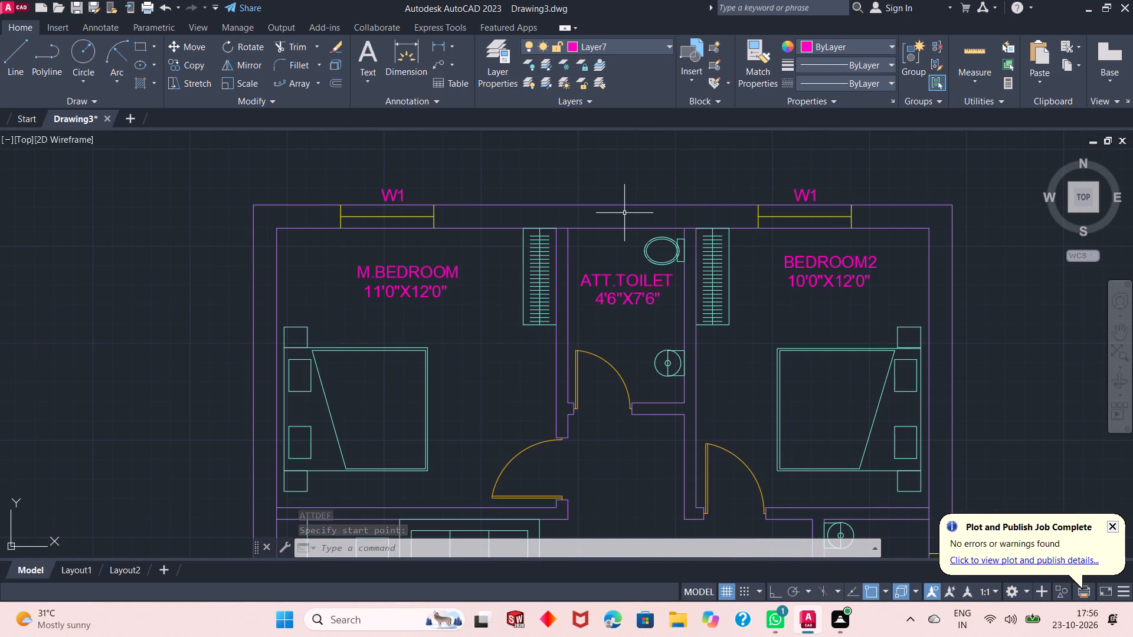
scroll(655, 160, "down", 1)
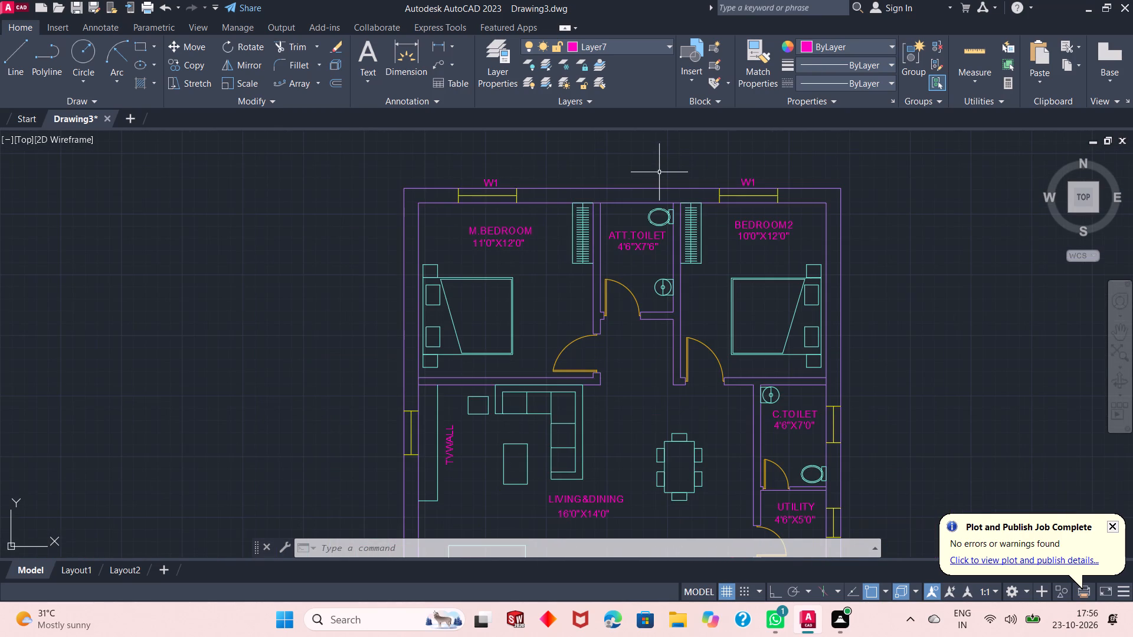
scroll(659, 172, "down", 1)
scroll(671, 237, "up", 1)
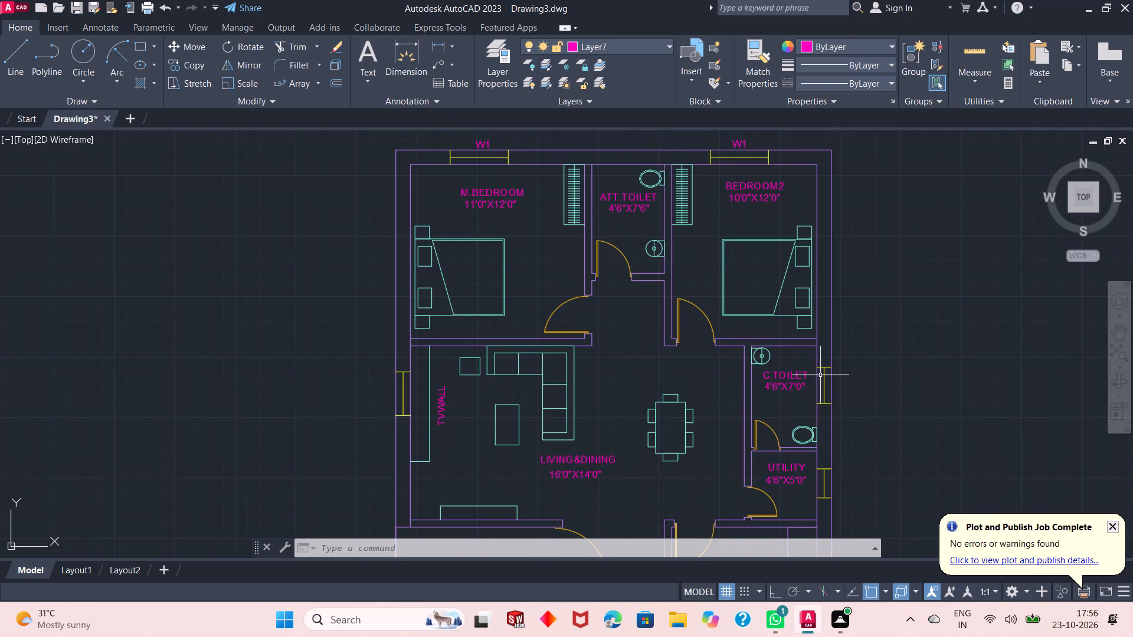
key("space")
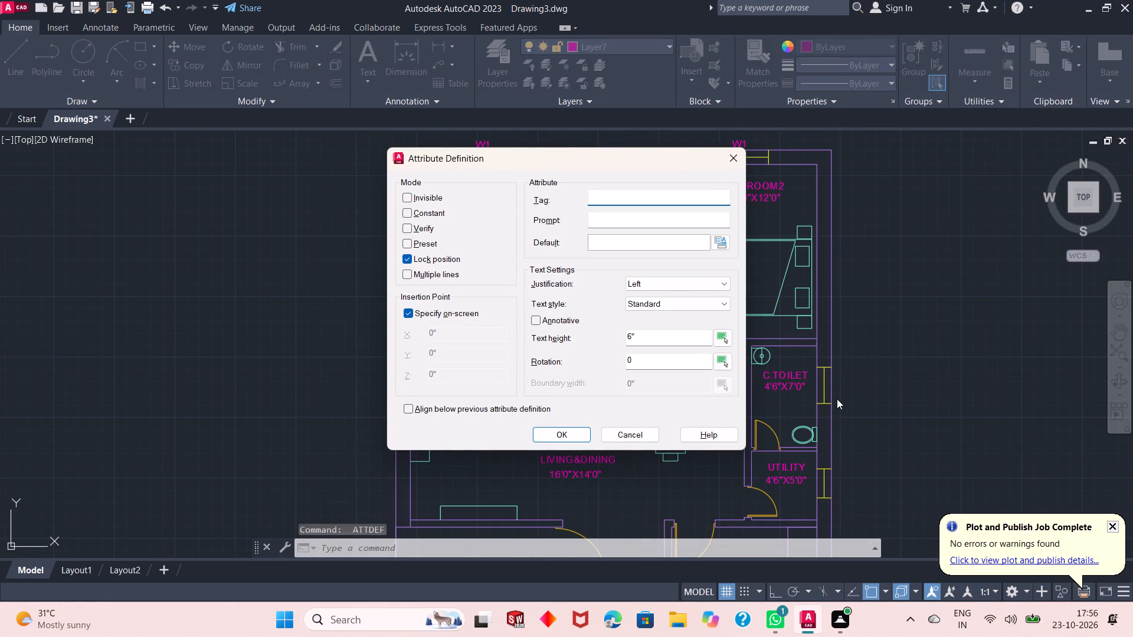
type("W3")
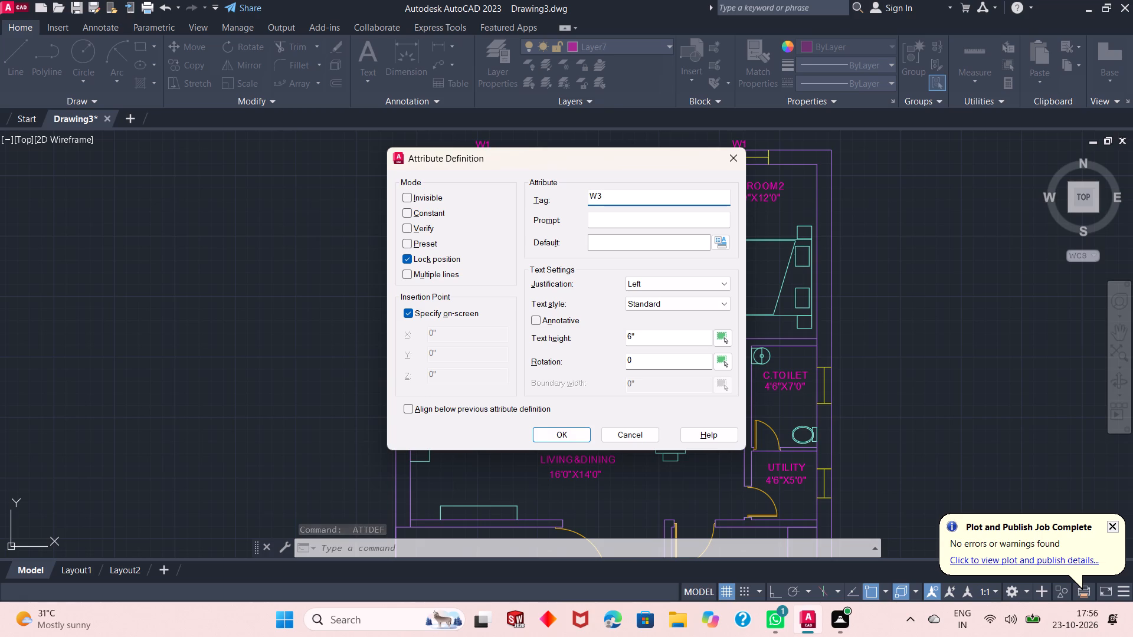
key("Return")
scroll(857, 400, "up", 3)
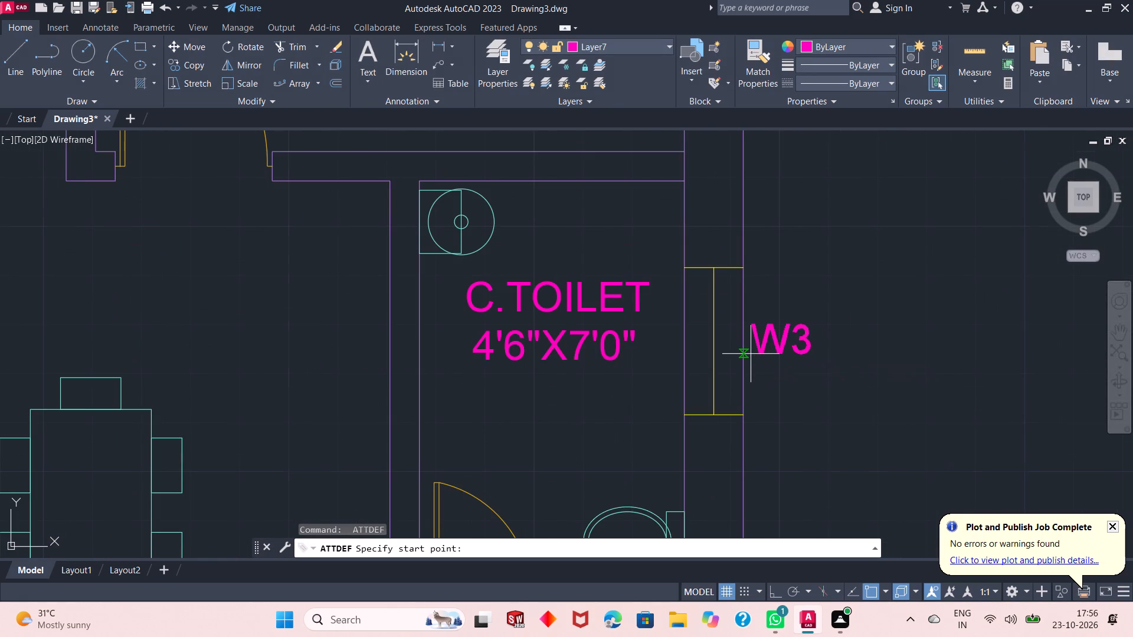
scroll(751, 354, "up", 2)
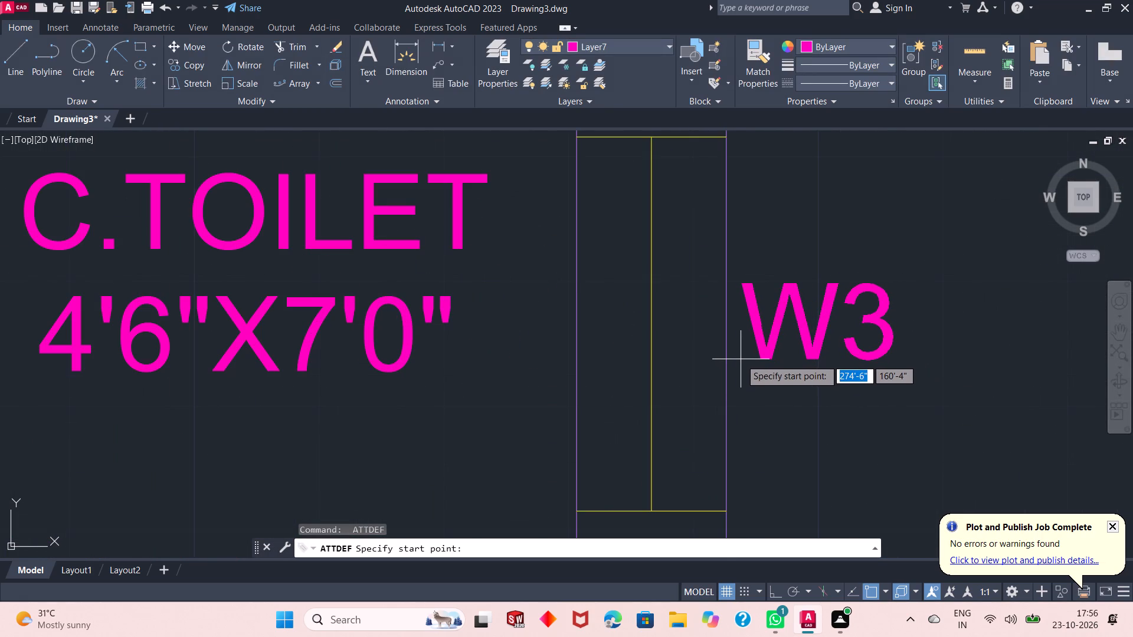
left_click(741, 359)
Define an attribute tagged V and place it just outside the east wall beside the UTILITY window opening.
scroll(722, 278, "down", 5)
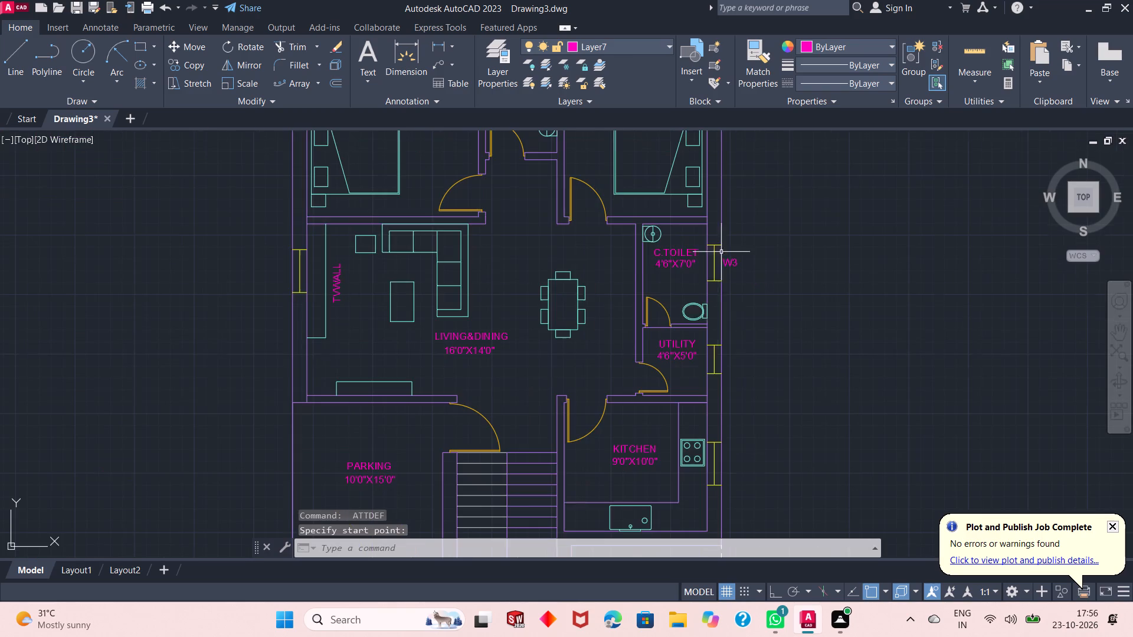
scroll(712, 393, "up", 1)
scroll(767, 331, "up", 2)
scroll(767, 331, "down", 1)
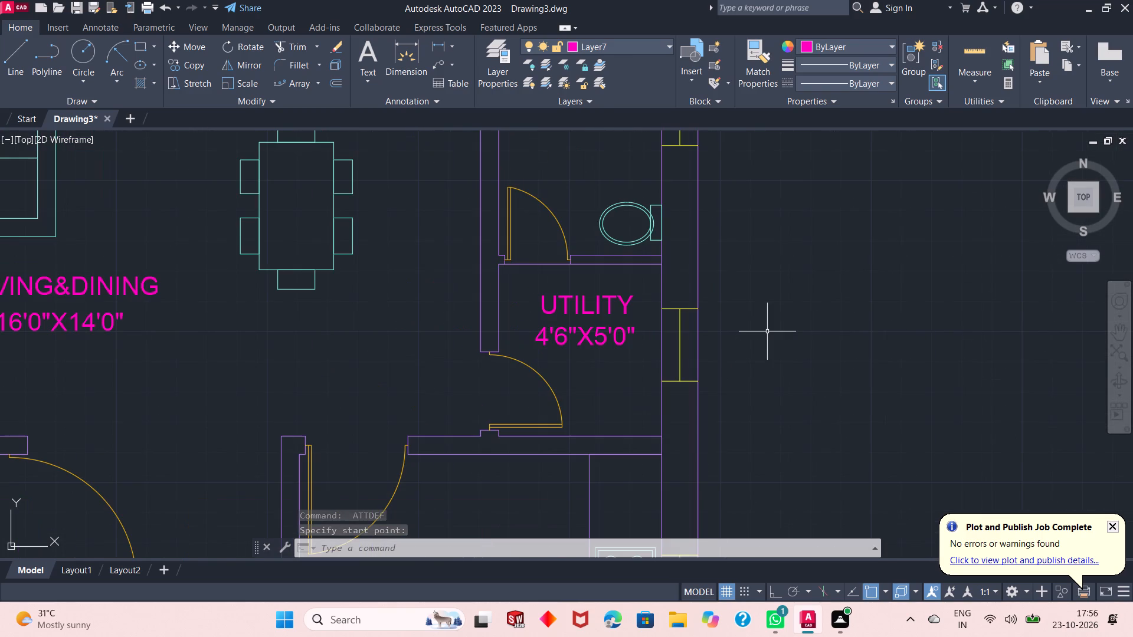
key("space")
key("v")
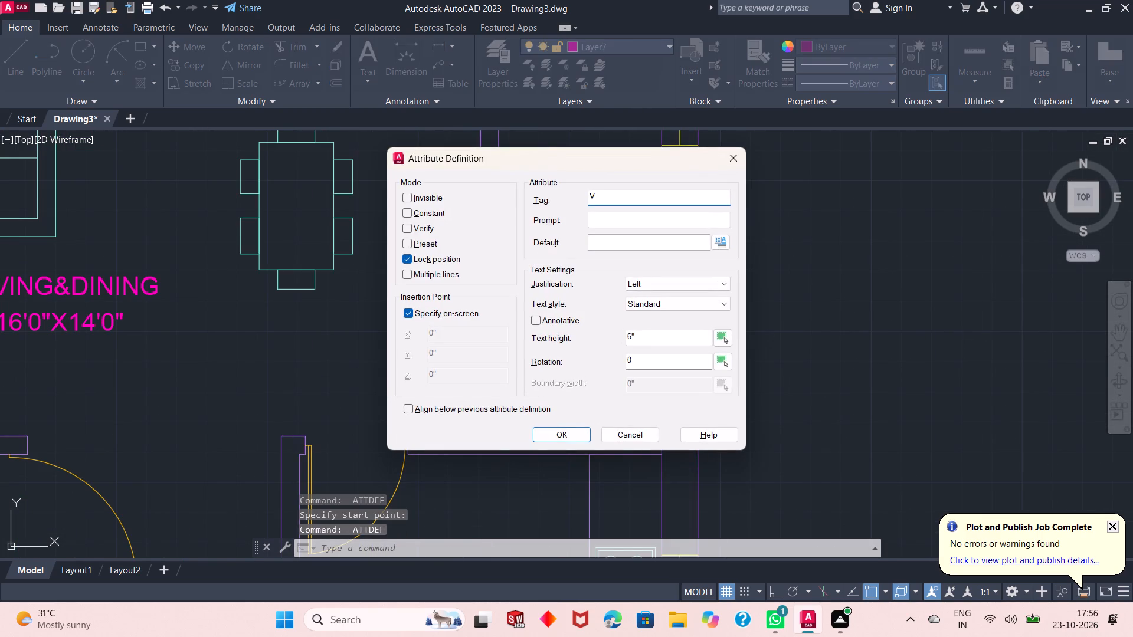
key("Return")
scroll(708, 344, "up", 2)
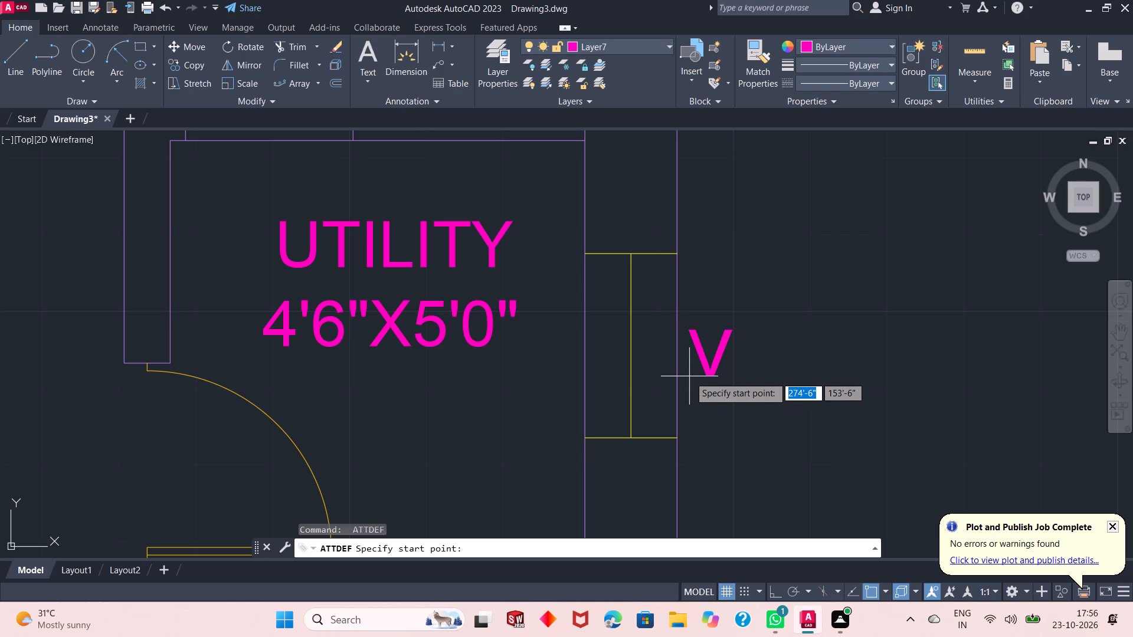
scroll(682, 375, "up", 2)
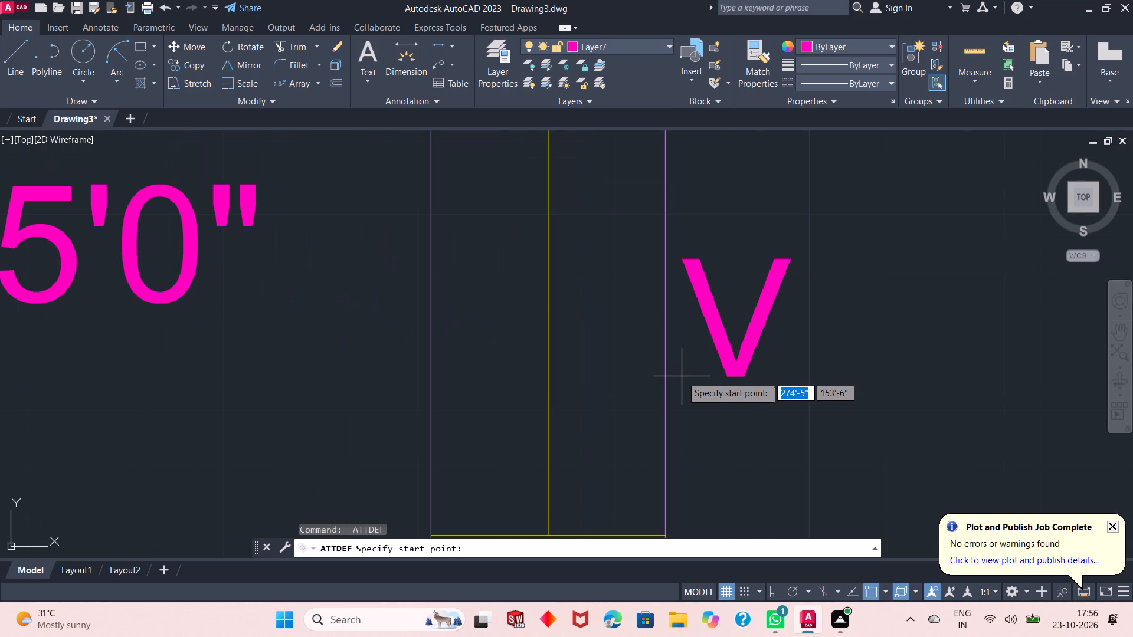
left_click(683, 383)
Define an attribute tagged W2 and place it just outside the east wall beside the KITCHEN window.
scroll(714, 231, "down", 3)
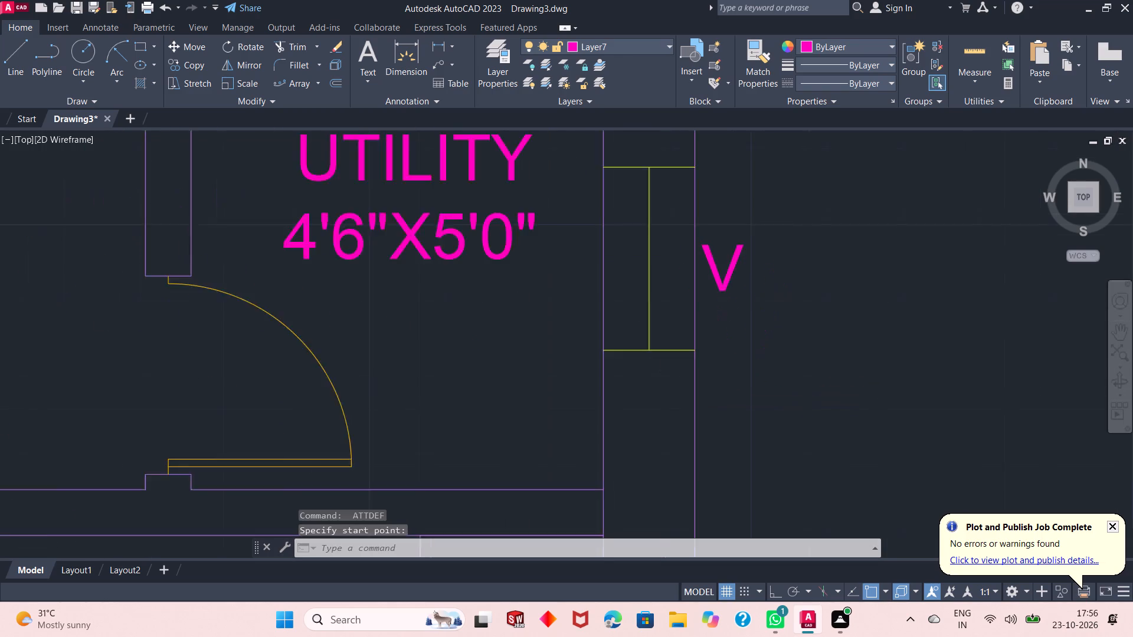
scroll(709, 261, "down", 4)
scroll(710, 331, "up", 2)
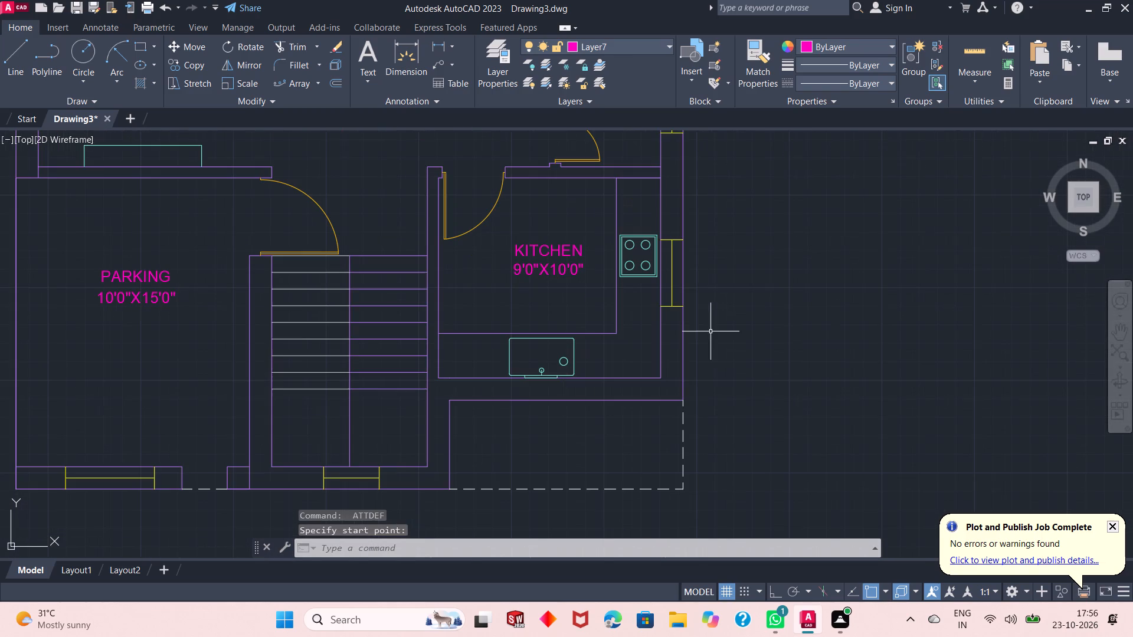
key("space")
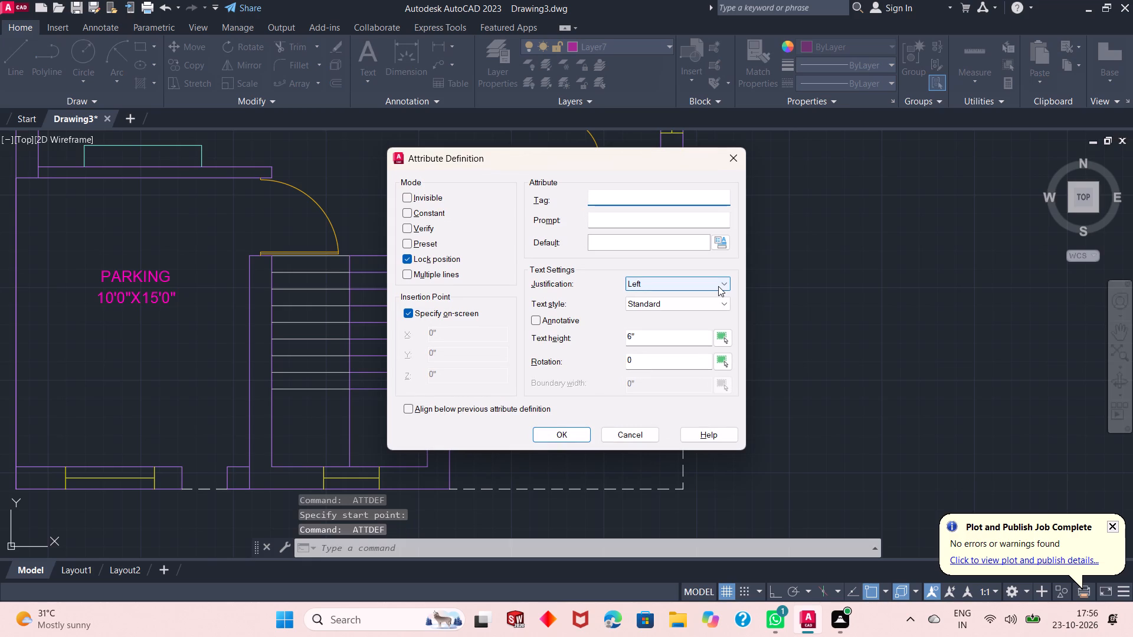
type("W2")
key("Return")
scroll(681, 278, "up", 3)
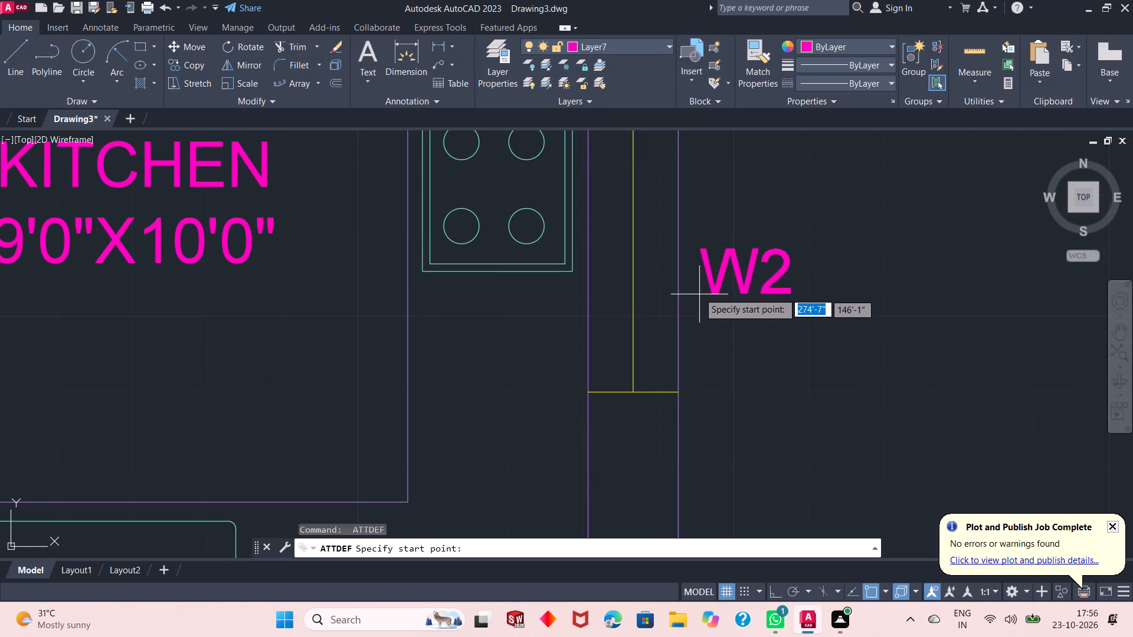
scroll(683, 254, "up", 1)
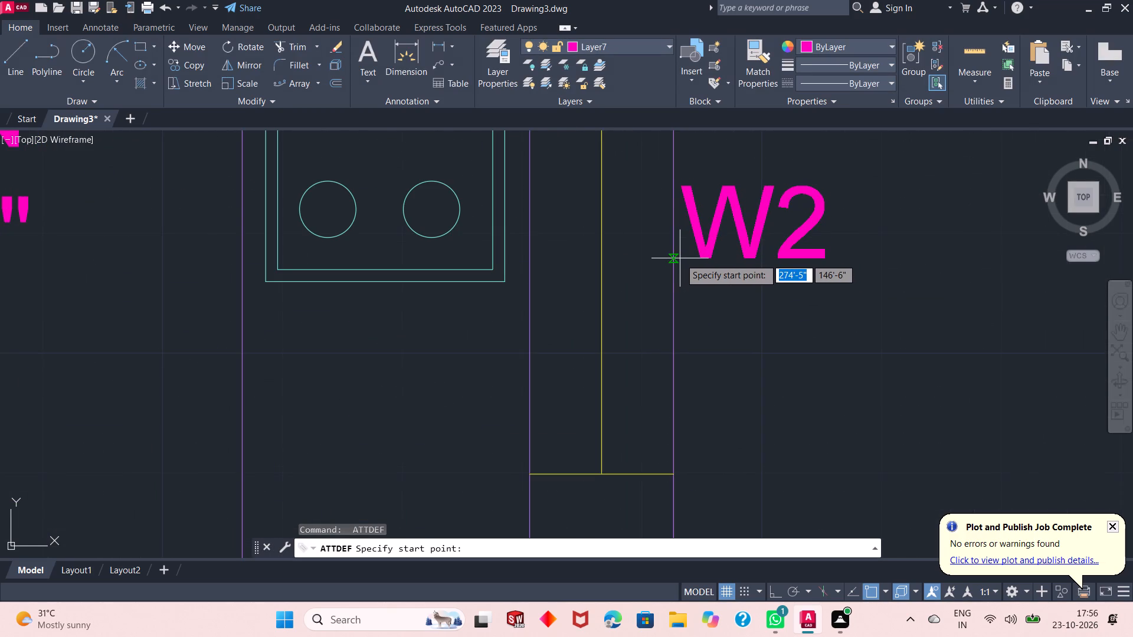
scroll(680, 258, "up", 1)
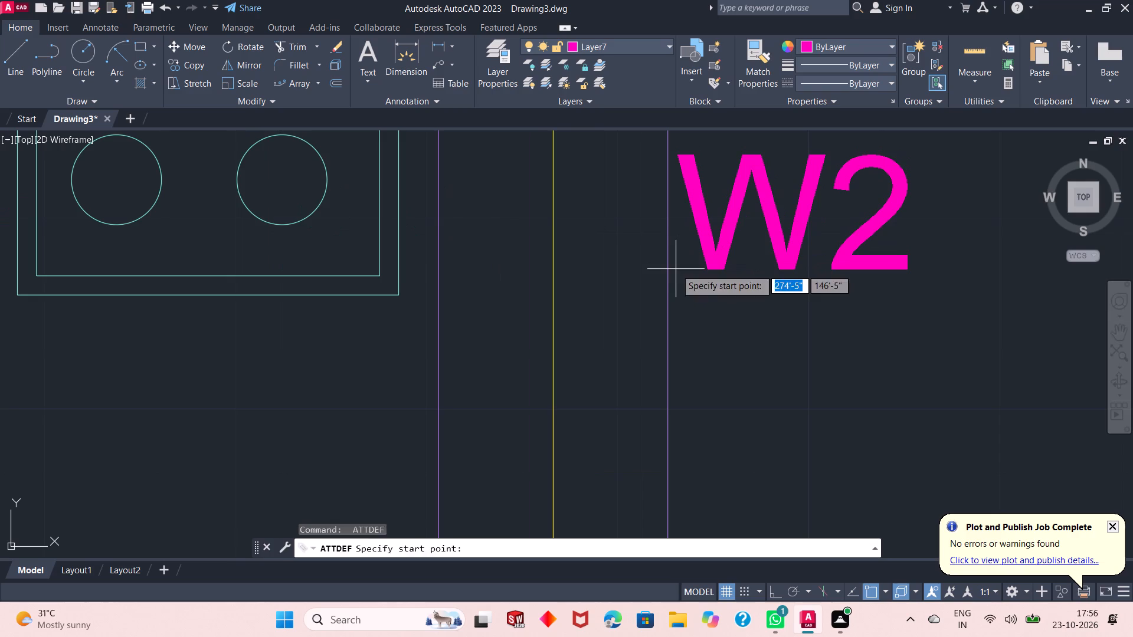
left_click(676, 269)
Define an attribute tagged W3 and place it centred just below the staircase window in the south wall.
scroll(680, 316, "down", 2)
scroll(714, 263, "down", 3)
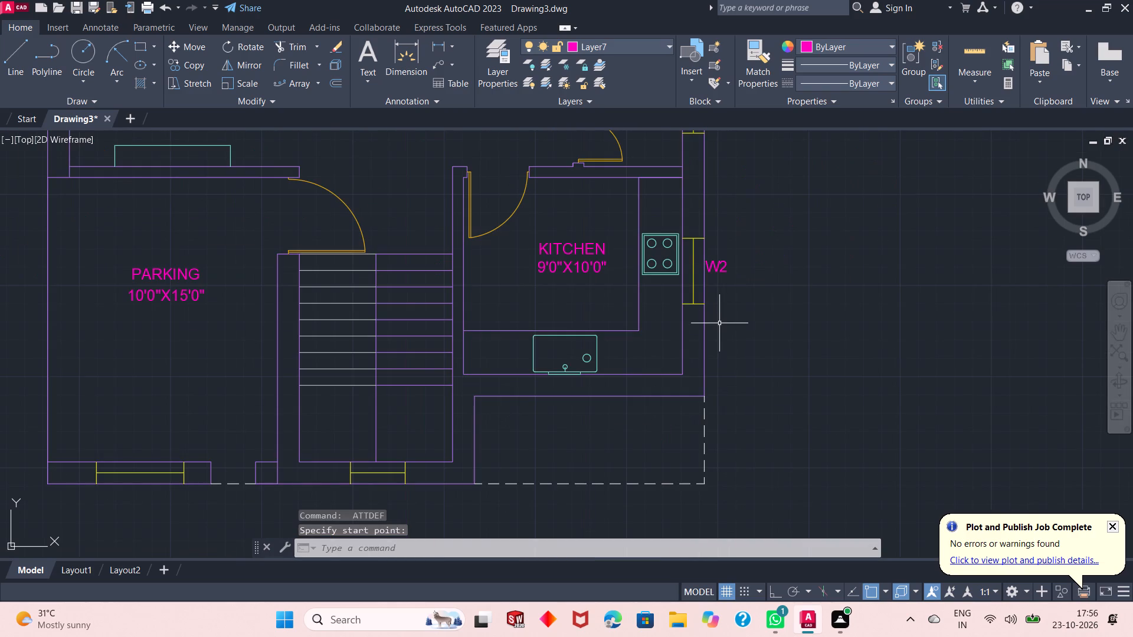
scroll(773, 338, "down", 1)
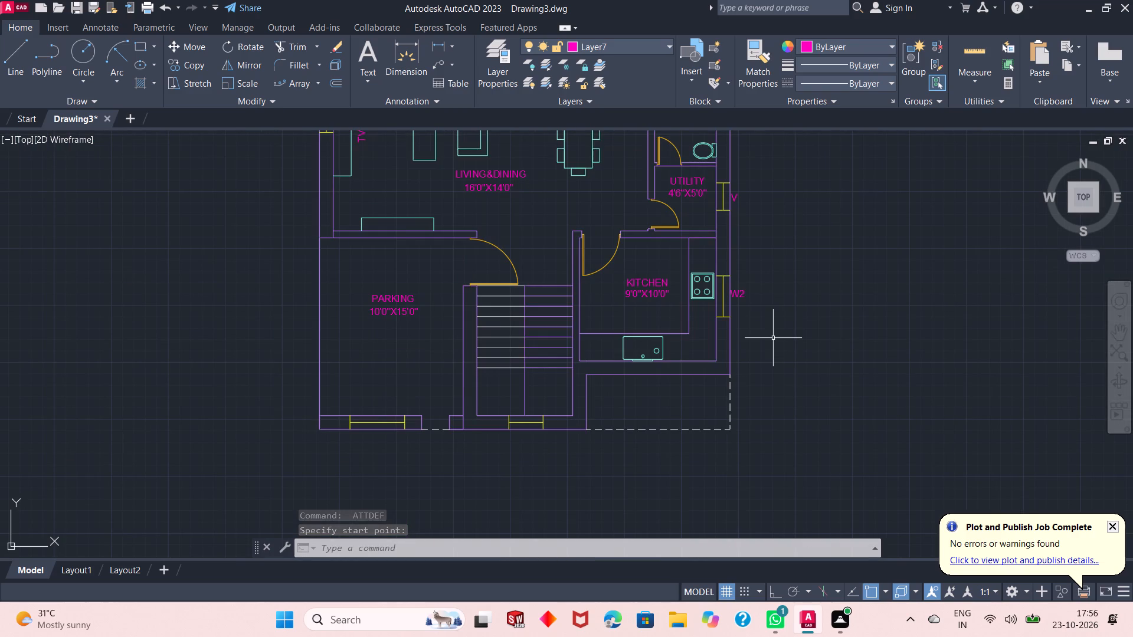
scroll(774, 340, "down", 1)
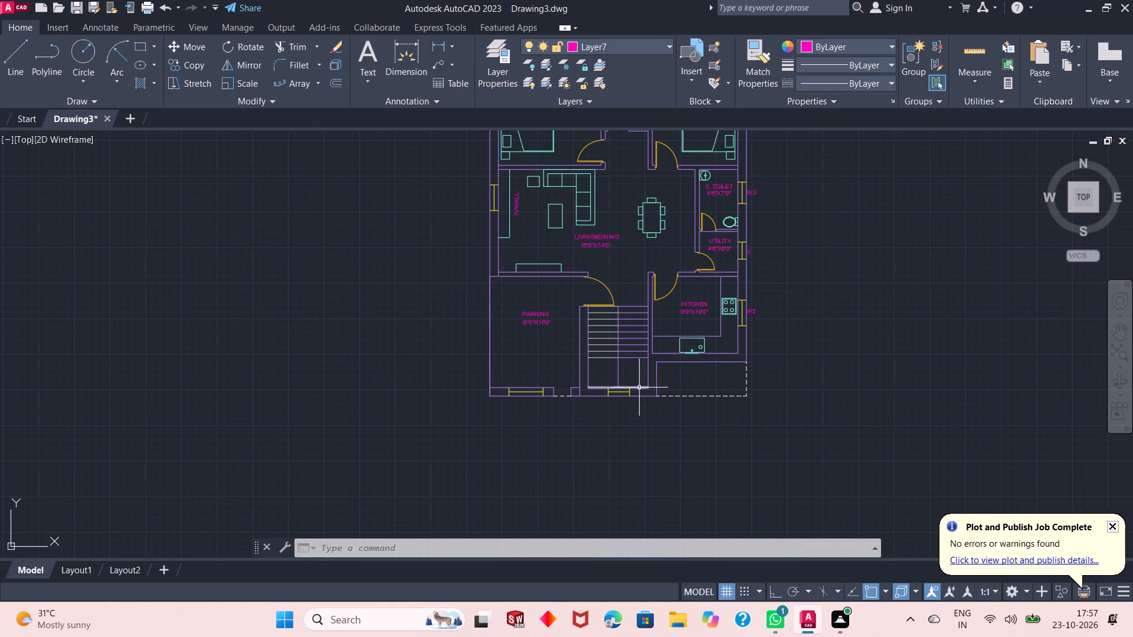
scroll(617, 411, "up", 3)
key("Return")
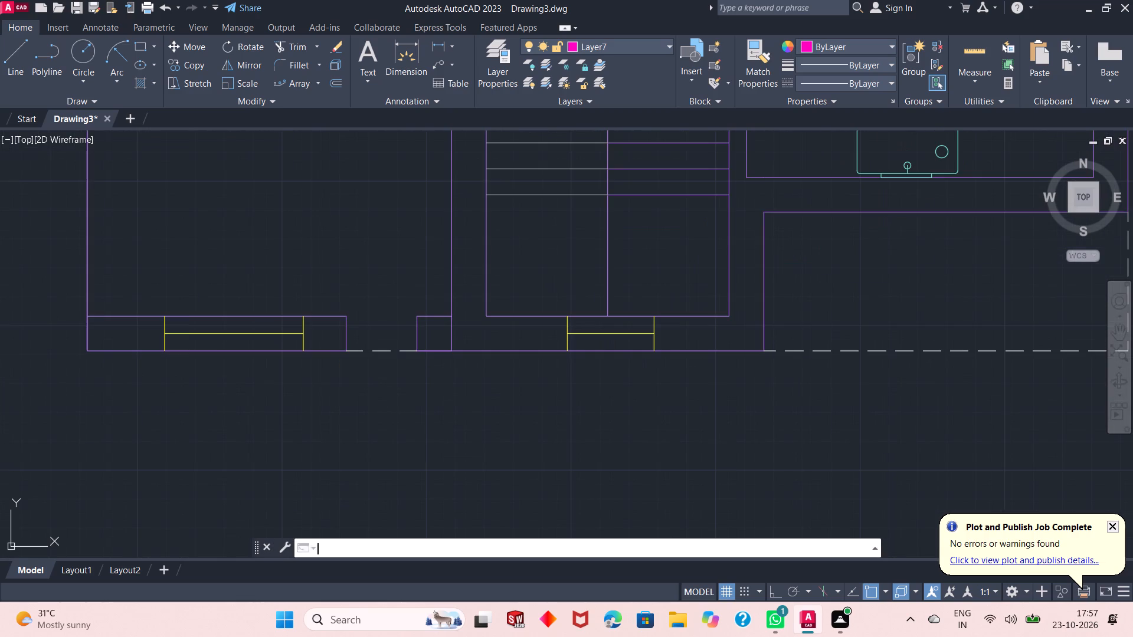
key("w")
key("e")
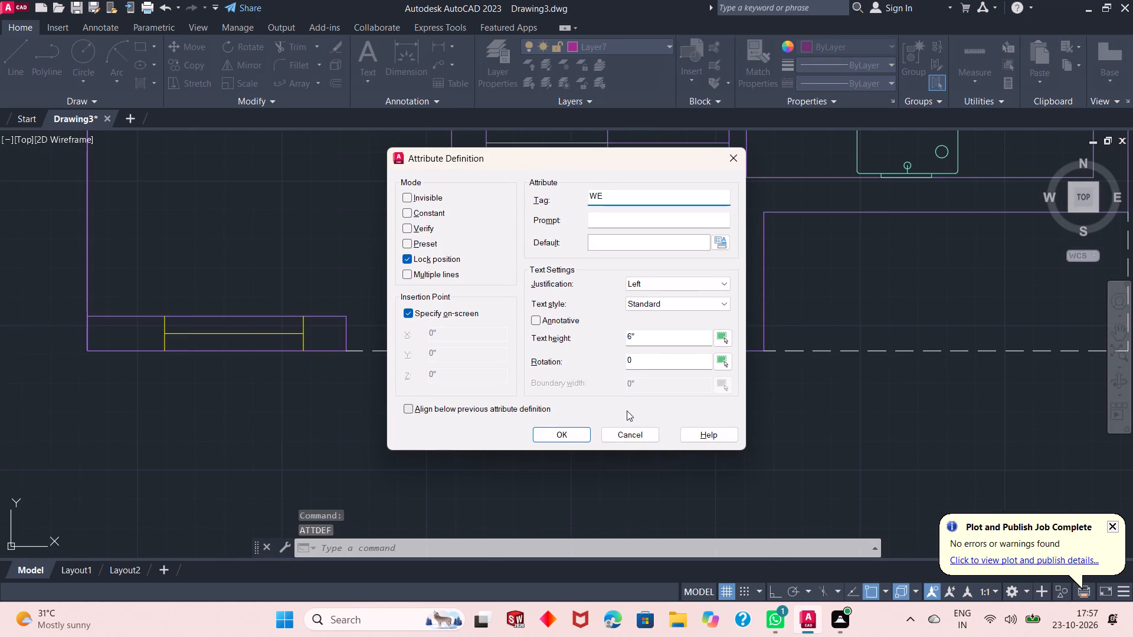
key("BackSpace")
key("3")
key("Return")
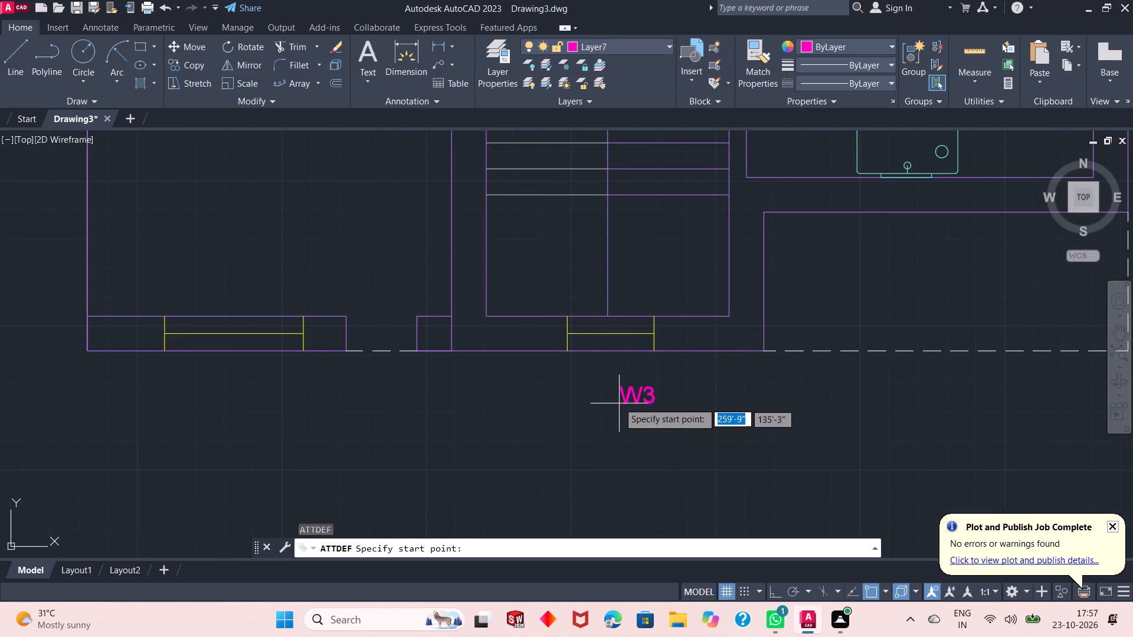
left_click(597, 376)
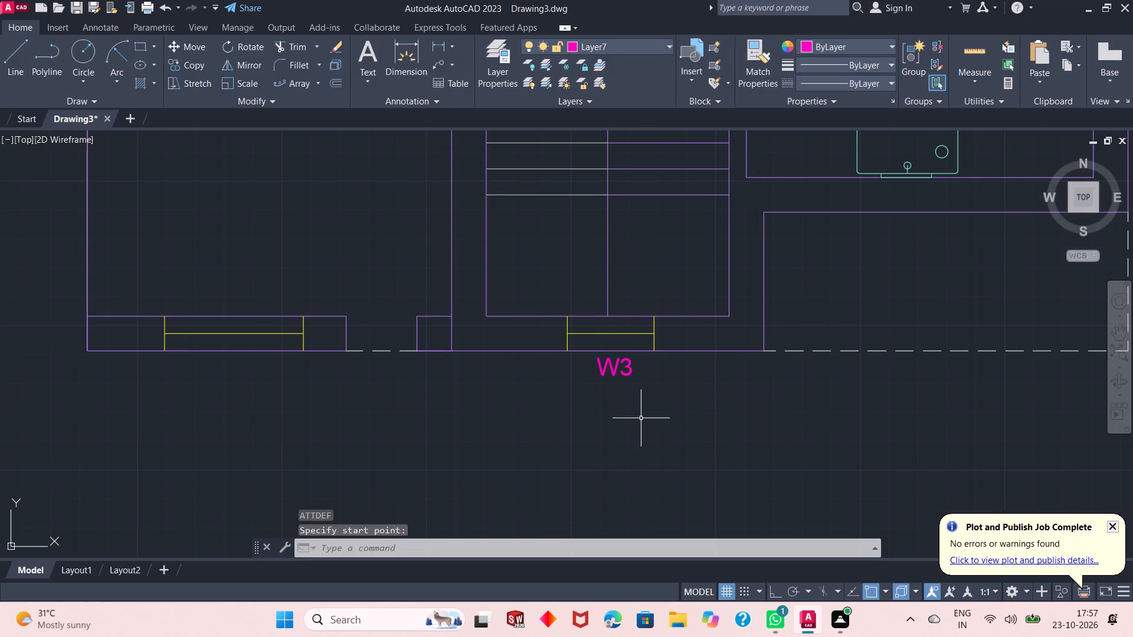
Define an attribute tagged W and place it centred just below the PARKING window in the south wall.
key("Return")
key("w")
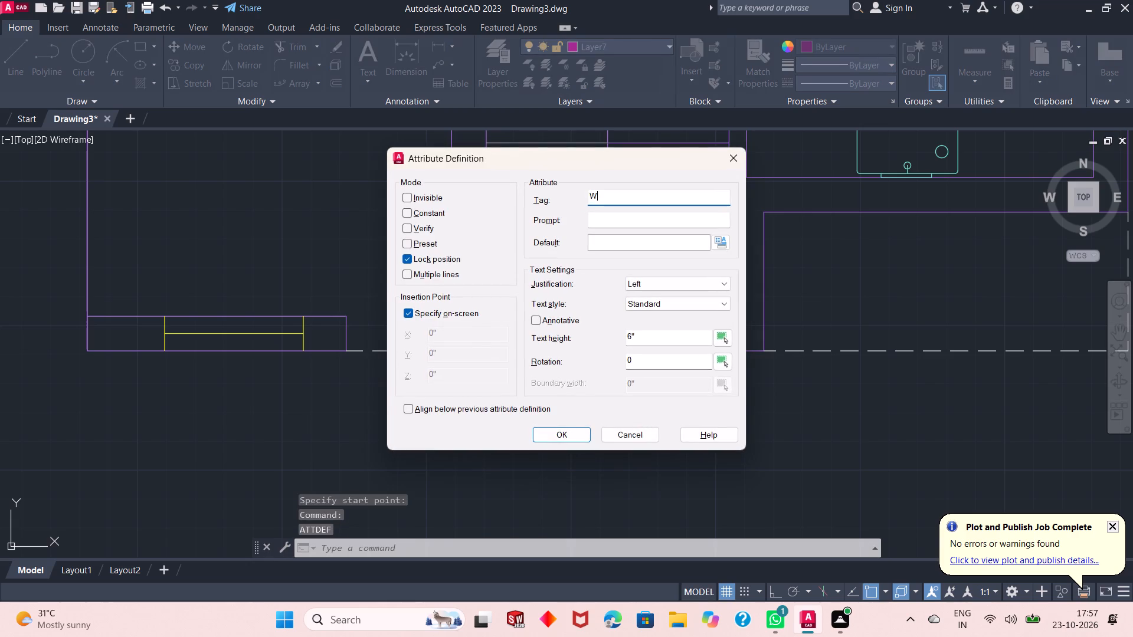
key("Return")
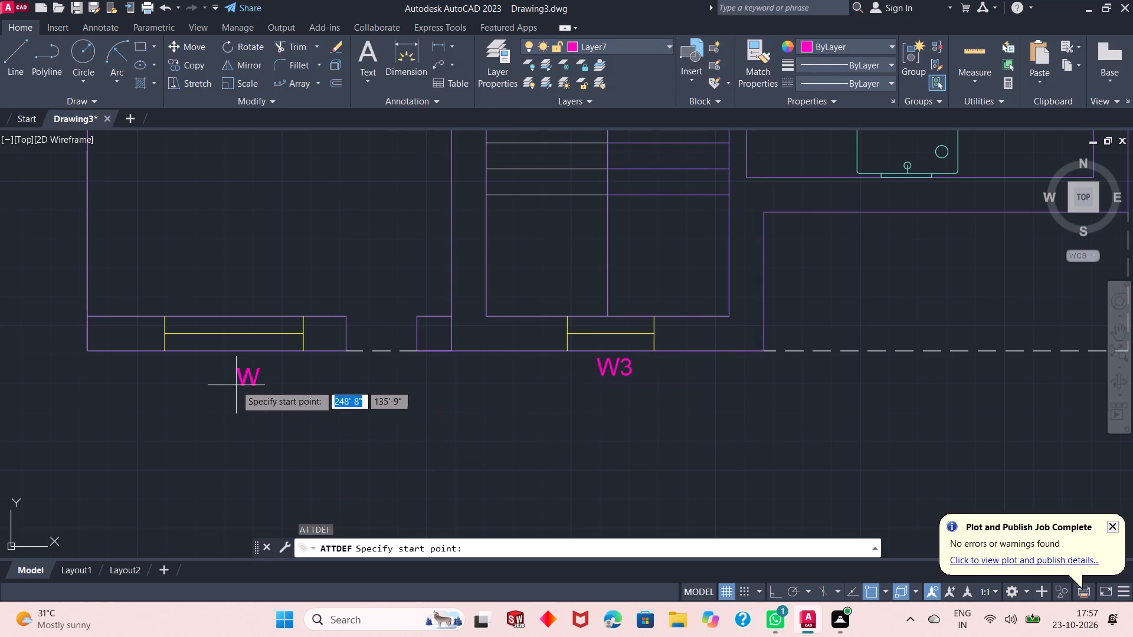
left_click(220, 373)
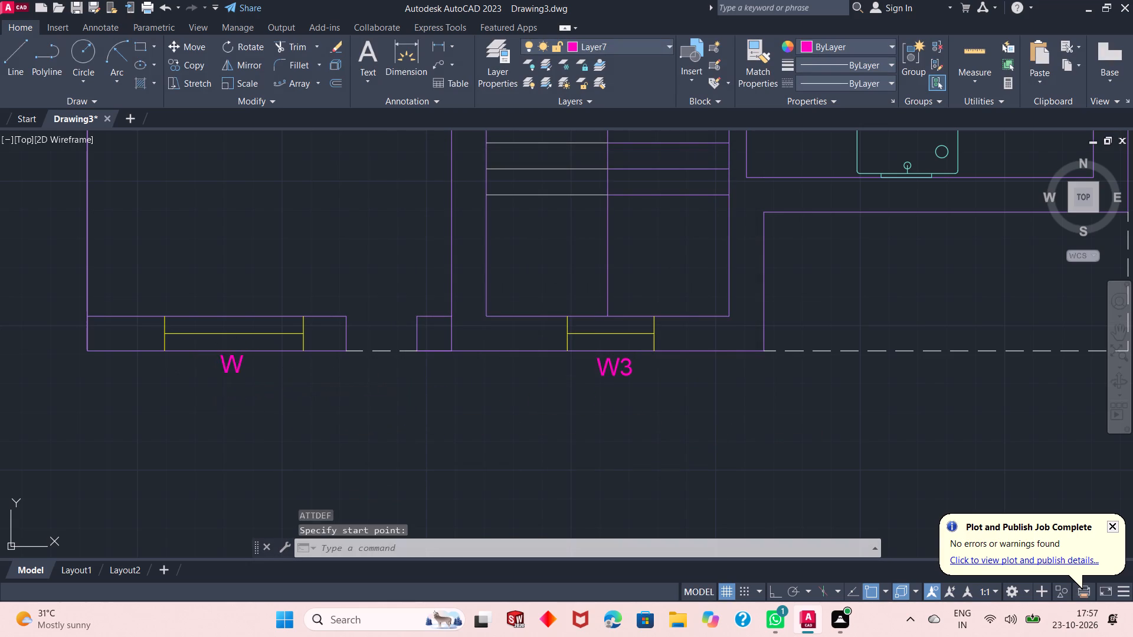
Define an attribute tagged W2 and place it just outside the west wall beside the LIVING&DINING window.
scroll(532, 477, "down", 2)
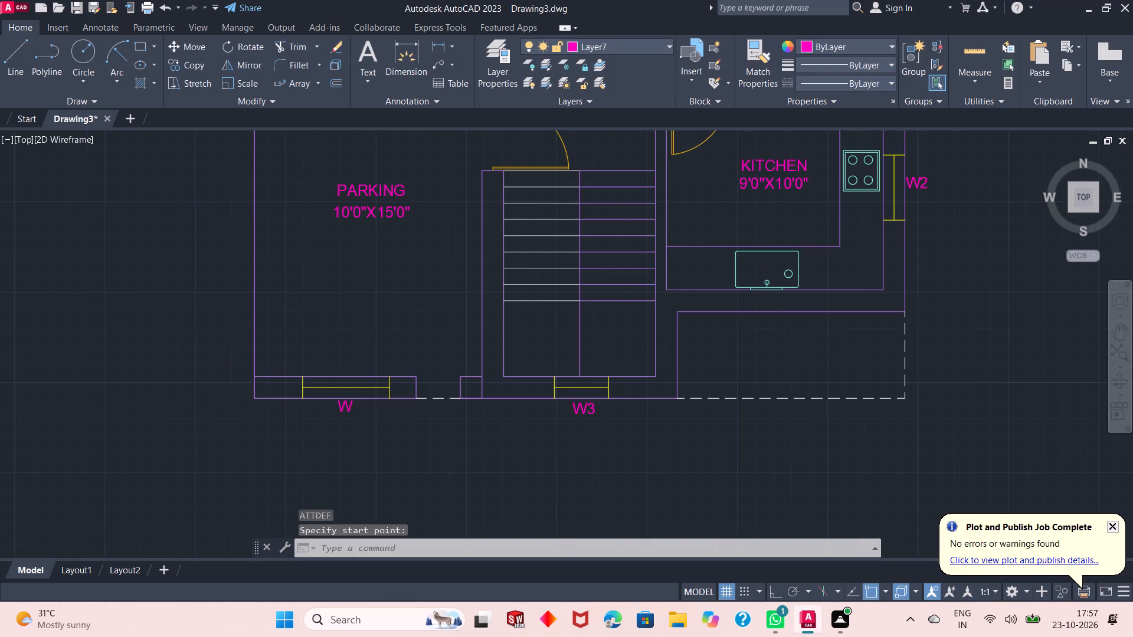
scroll(487, 416, "down", 1)
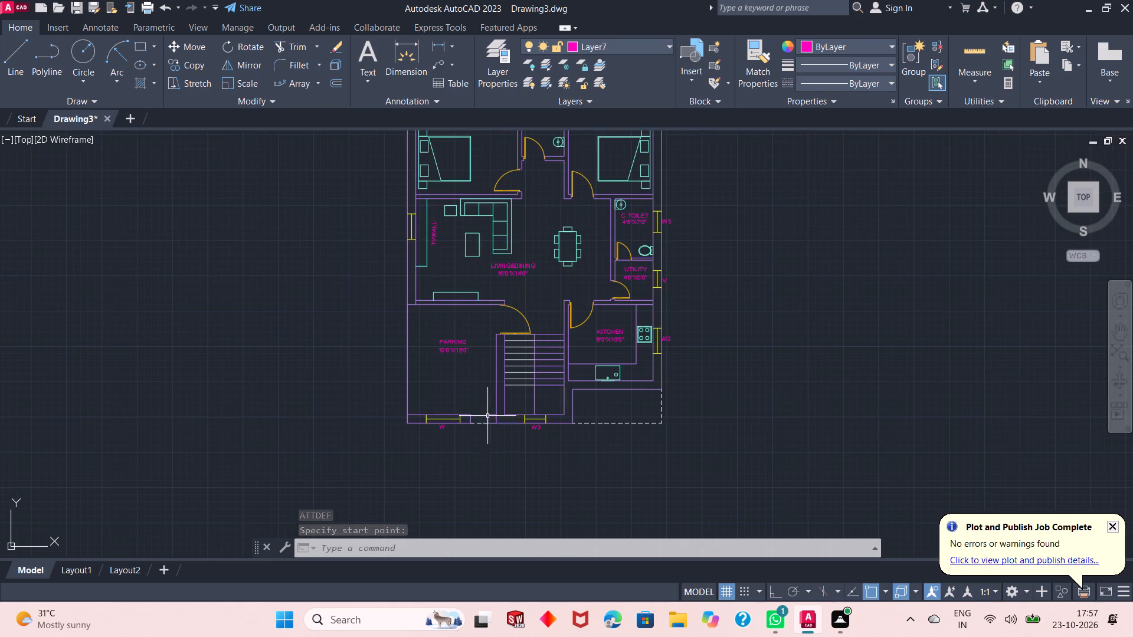
scroll(390, 186, "up", 2)
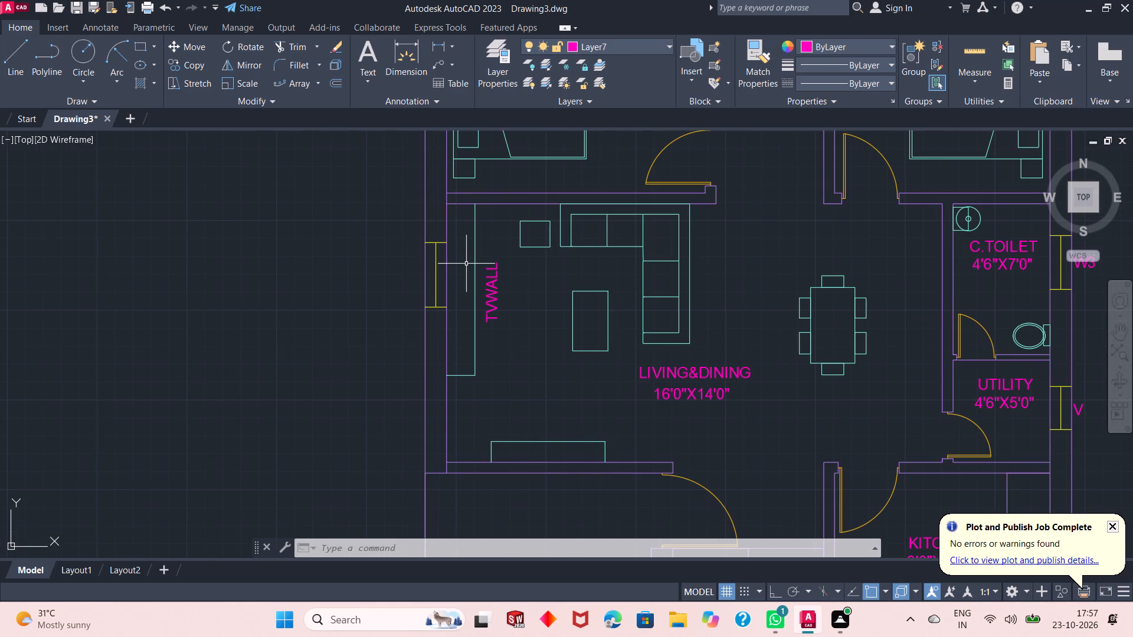
key("Return")
type("W2")
key("Return")
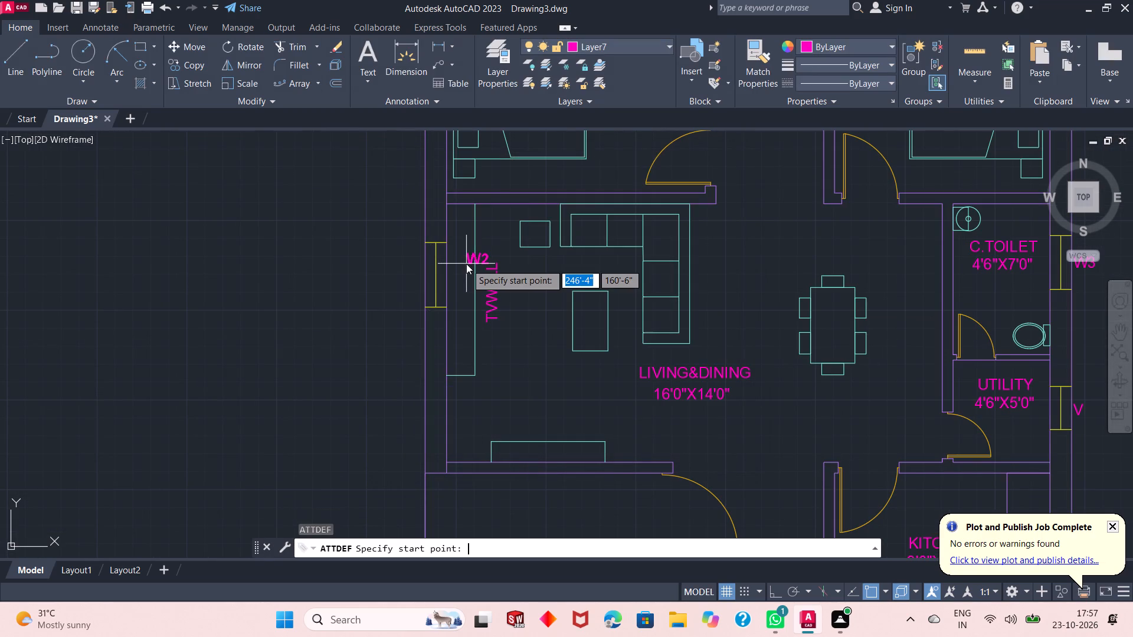
scroll(361, 294, "up", 1)
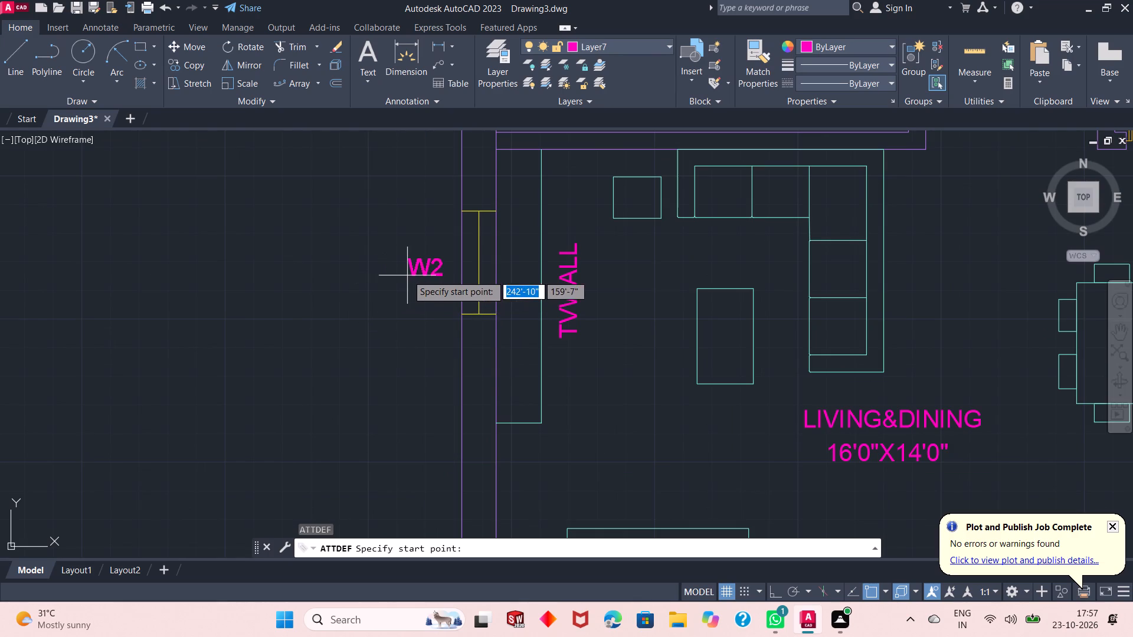
left_click(420, 270)
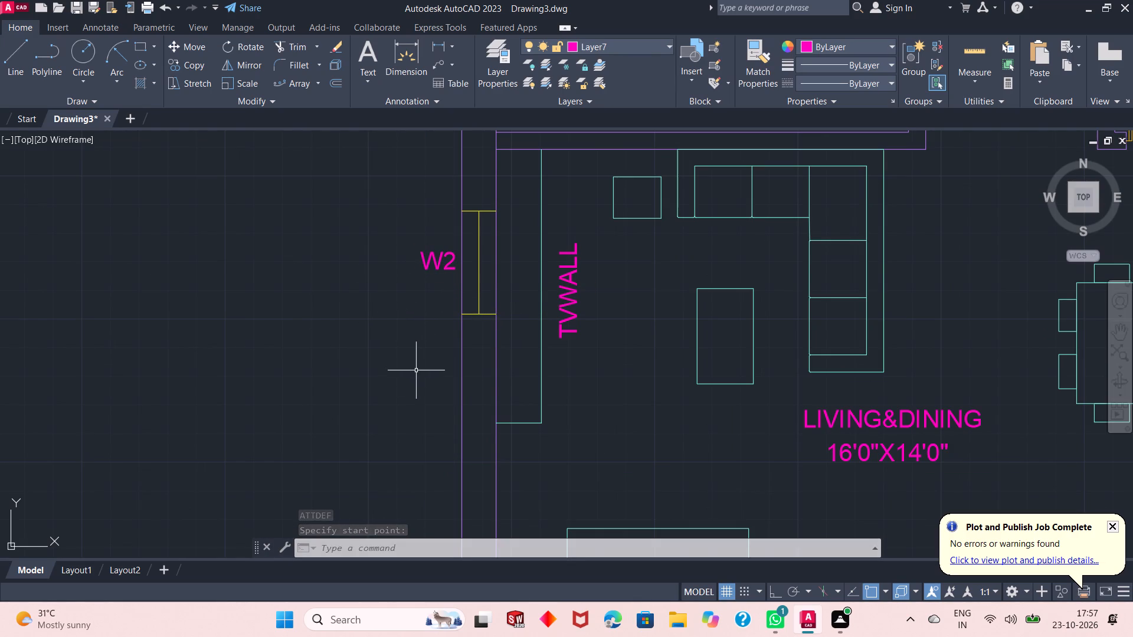
Examine the whole floor plan to check the placed tags and find openings that still need labels.
scroll(321, 353, "down", 3)
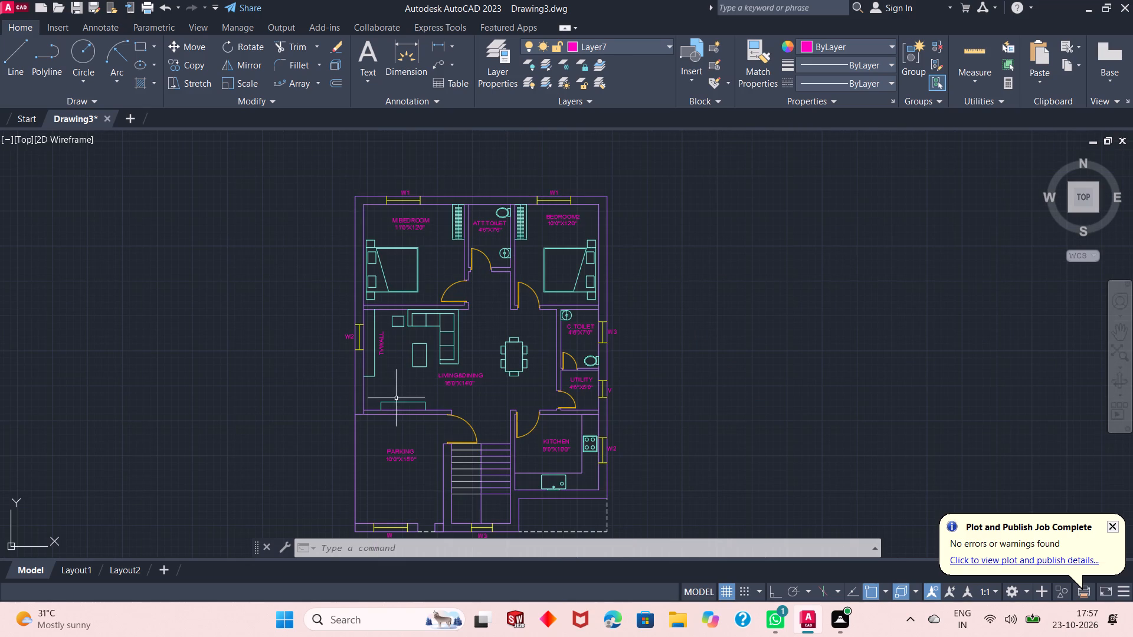
scroll(362, 343, "up", 2)
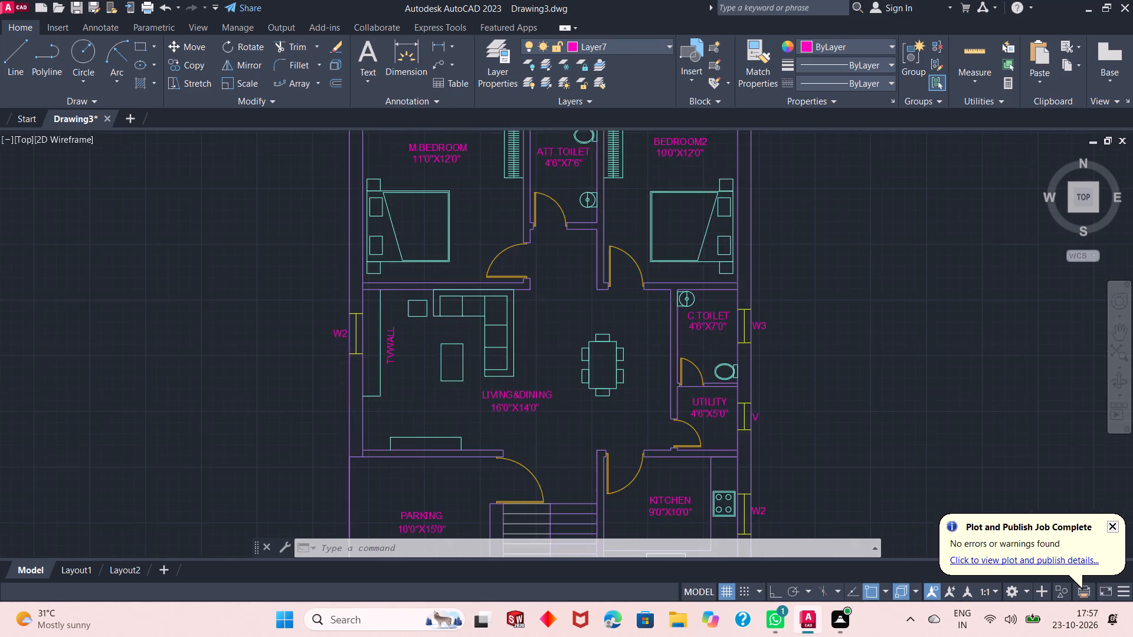
scroll(286, 347, "down", 1)
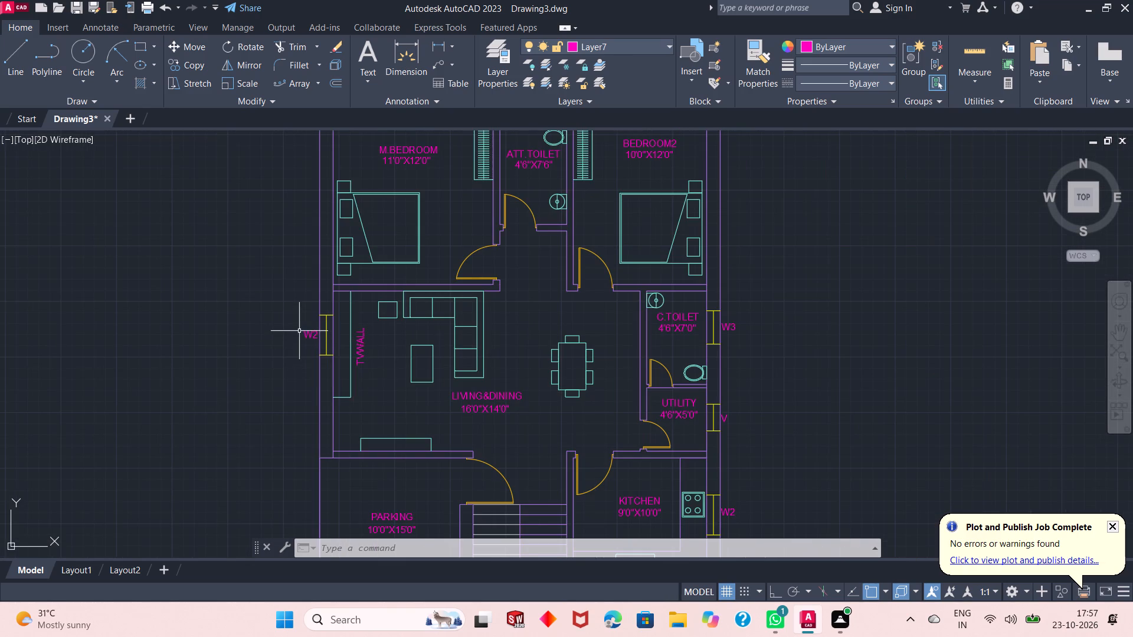
scroll(299, 330, "down", 2)
scroll(329, 351, "up", 1)
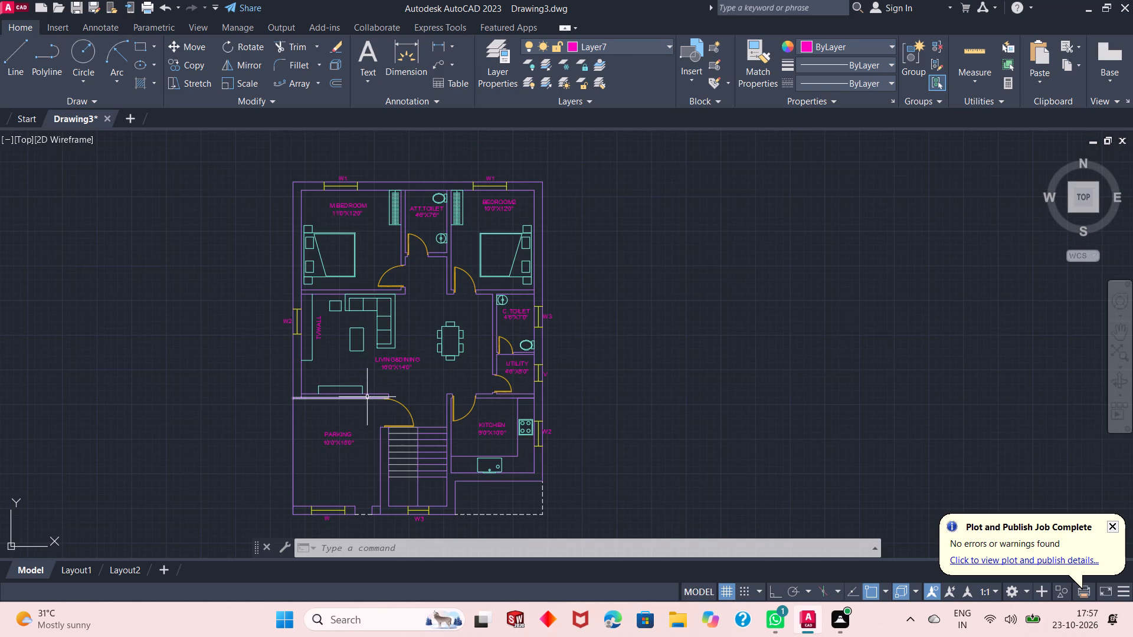
scroll(366, 434, "up", 1)
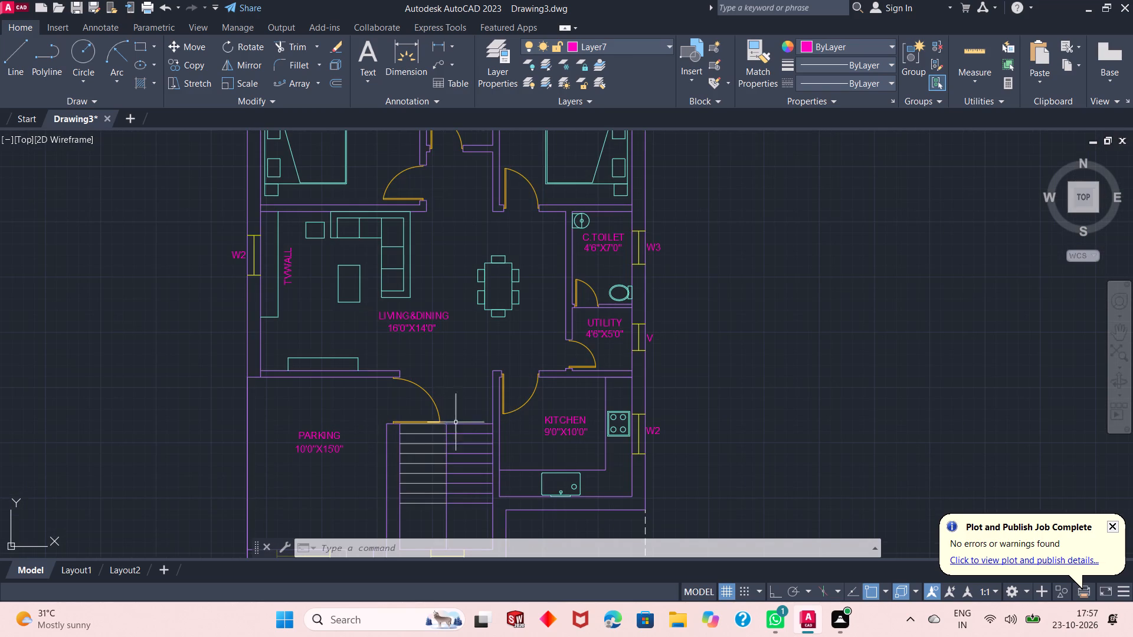
scroll(680, 397, "down", 1)
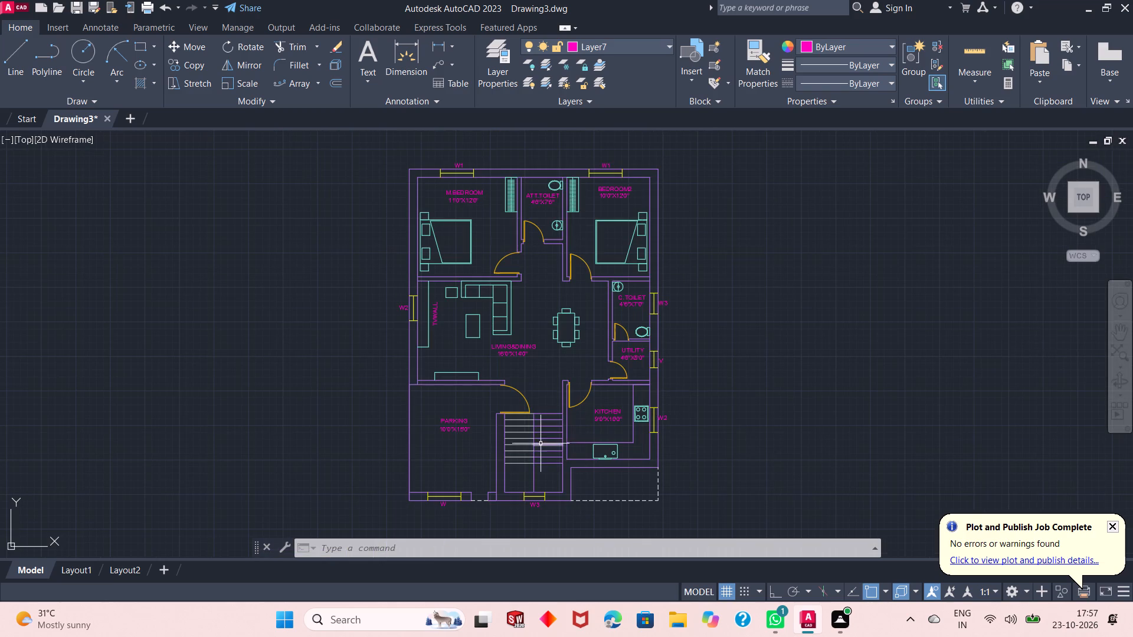
scroll(518, 425, "up", 1)
scroll(518, 425, "down", 1)
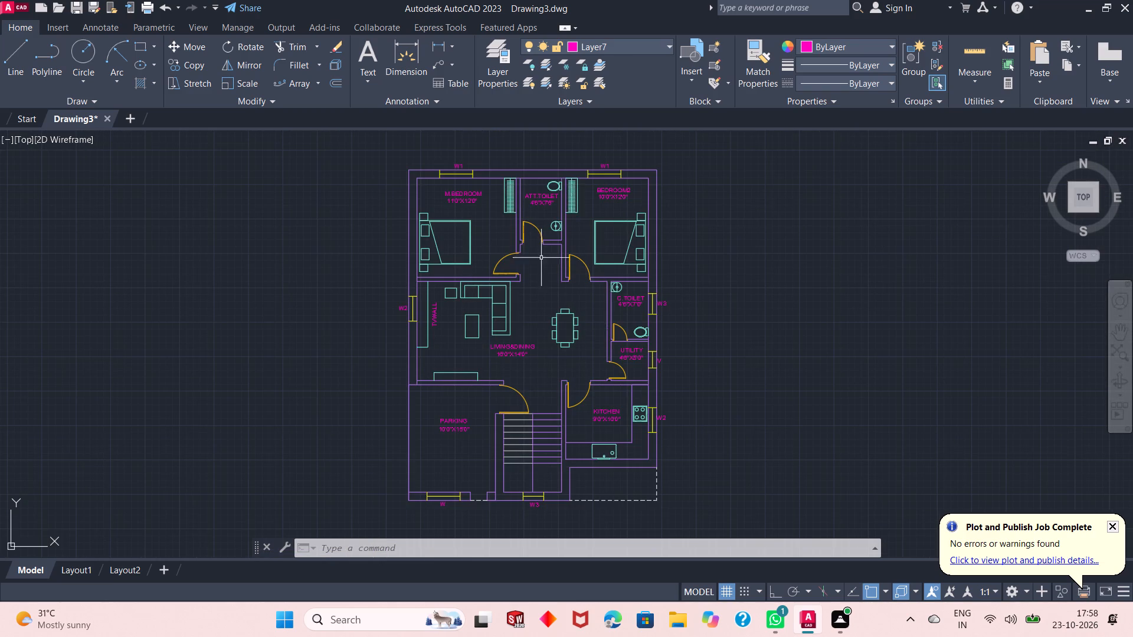
Define an attribute tagged D1 and place it in the M.BEDROOM door opening, inside the door swing.
scroll(545, 241, "up", 1)
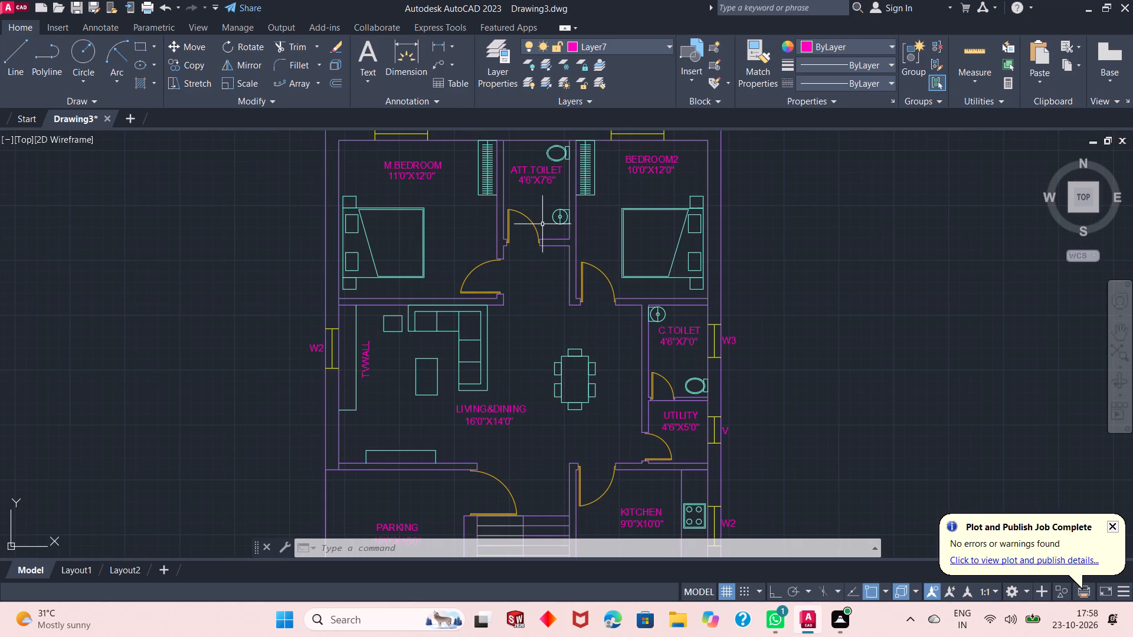
scroll(542, 223, "up", 1)
key("Return")
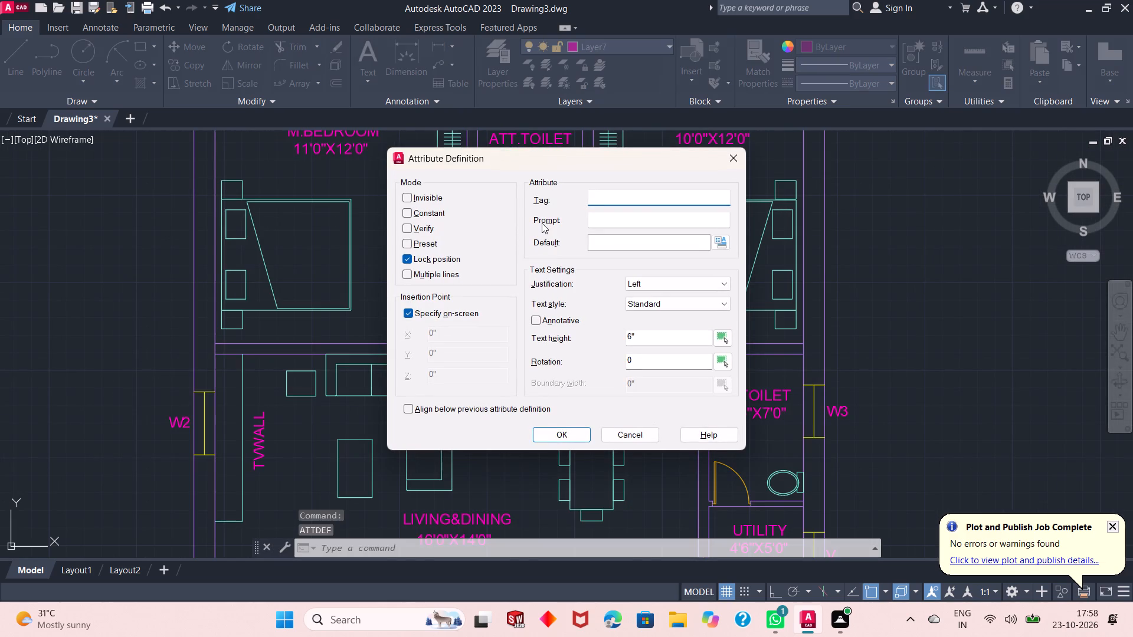
key("d")
key("1")
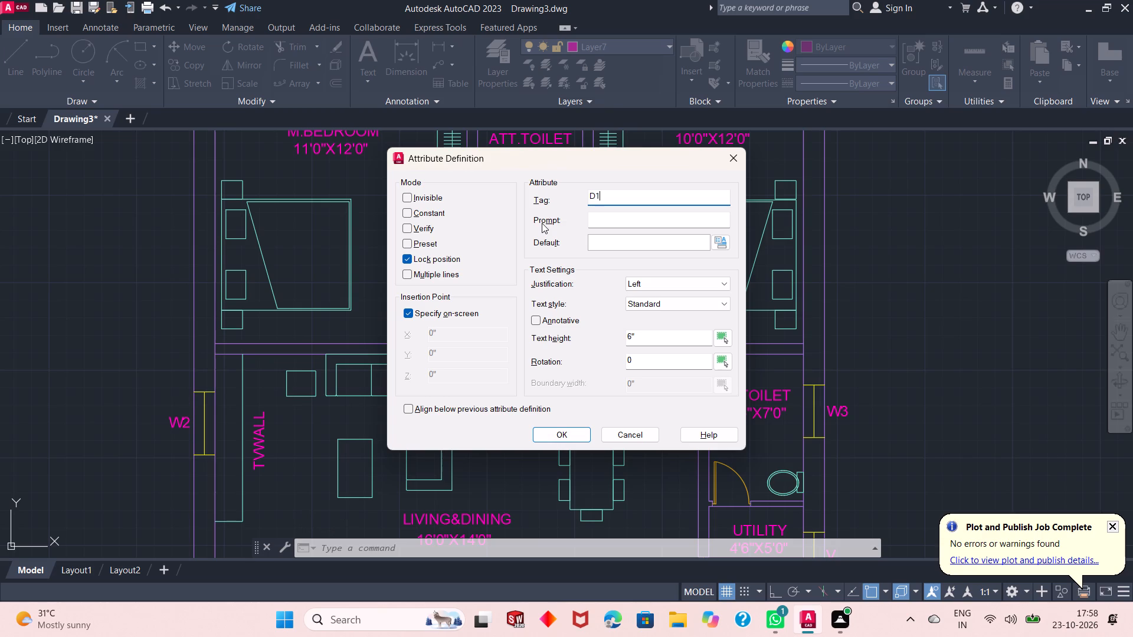
key("Return")
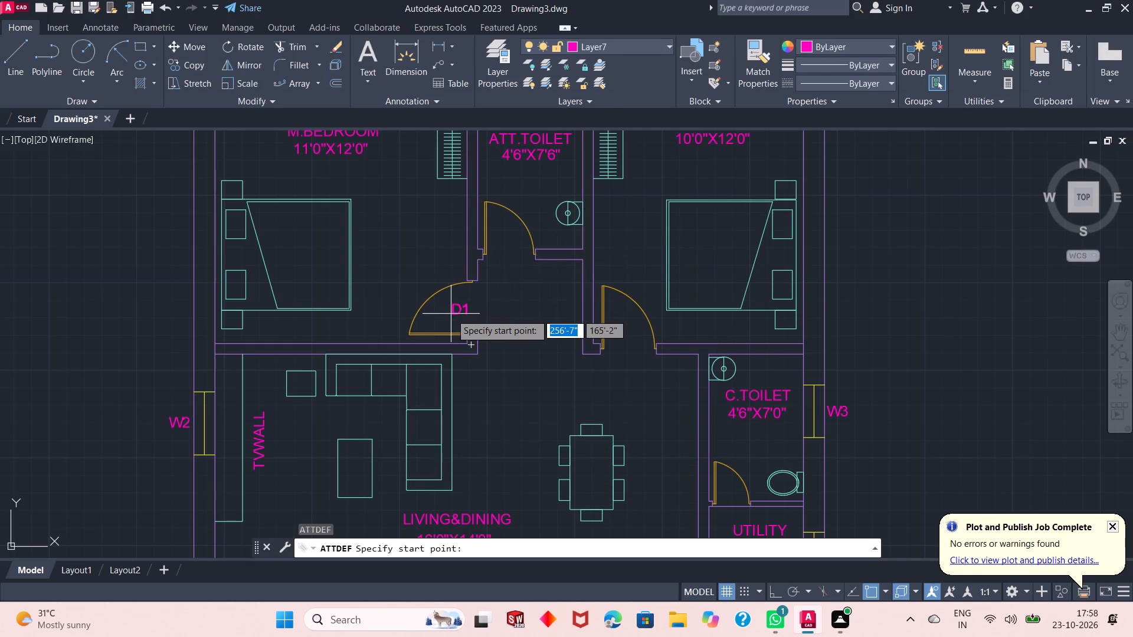
scroll(451, 314, "up", 1)
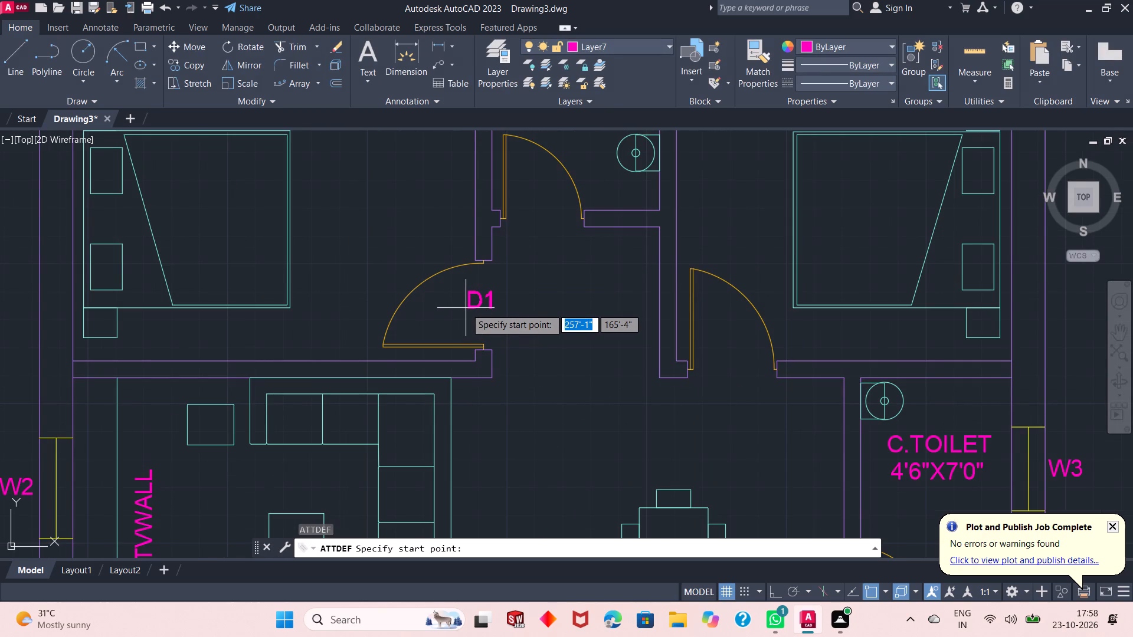
scroll(465, 308, "up", 1)
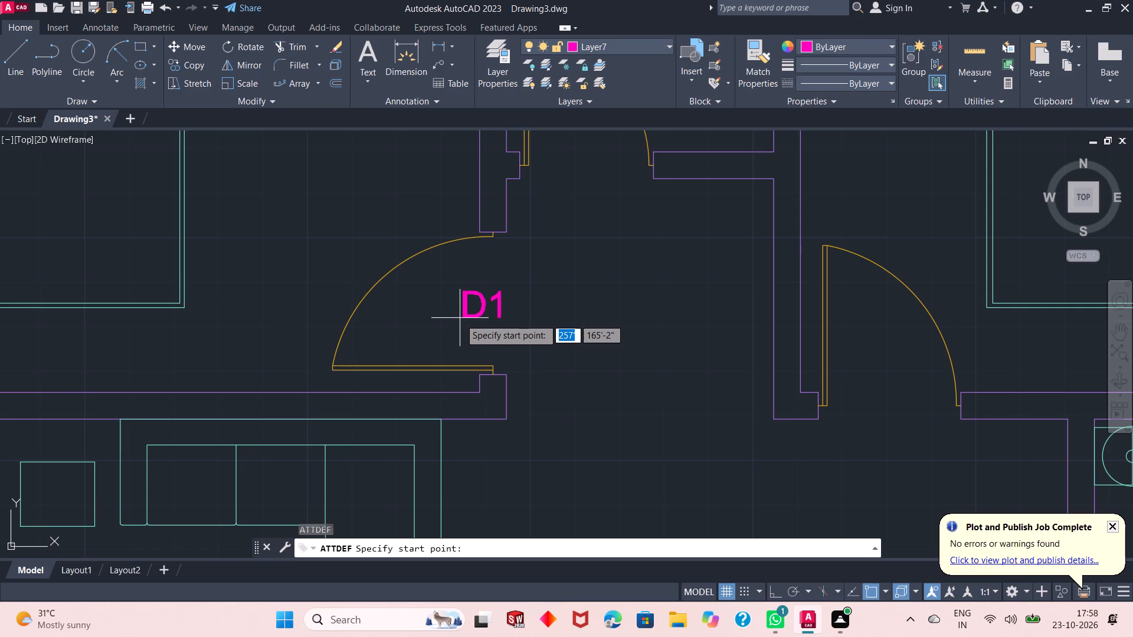
left_click(465, 320)
Define an attribute tagged D2 and place it in the ATT.TOILET door opening.
scroll(509, 344, "down", 2)
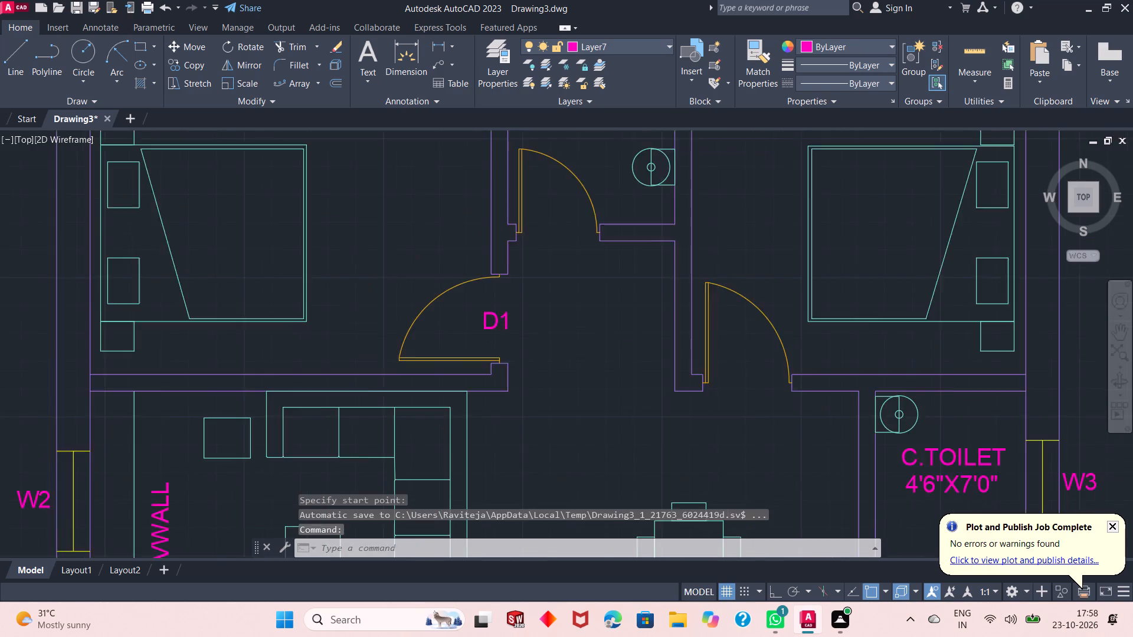
key("Return")
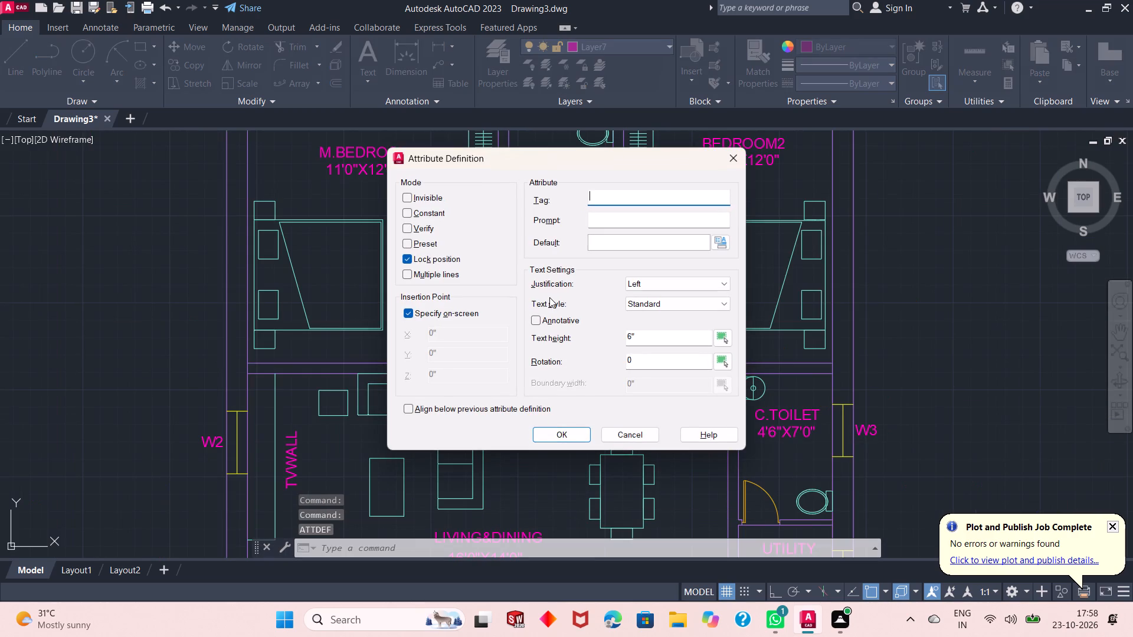
type("D2")
key("Return")
scroll(533, 289, "up", 2)
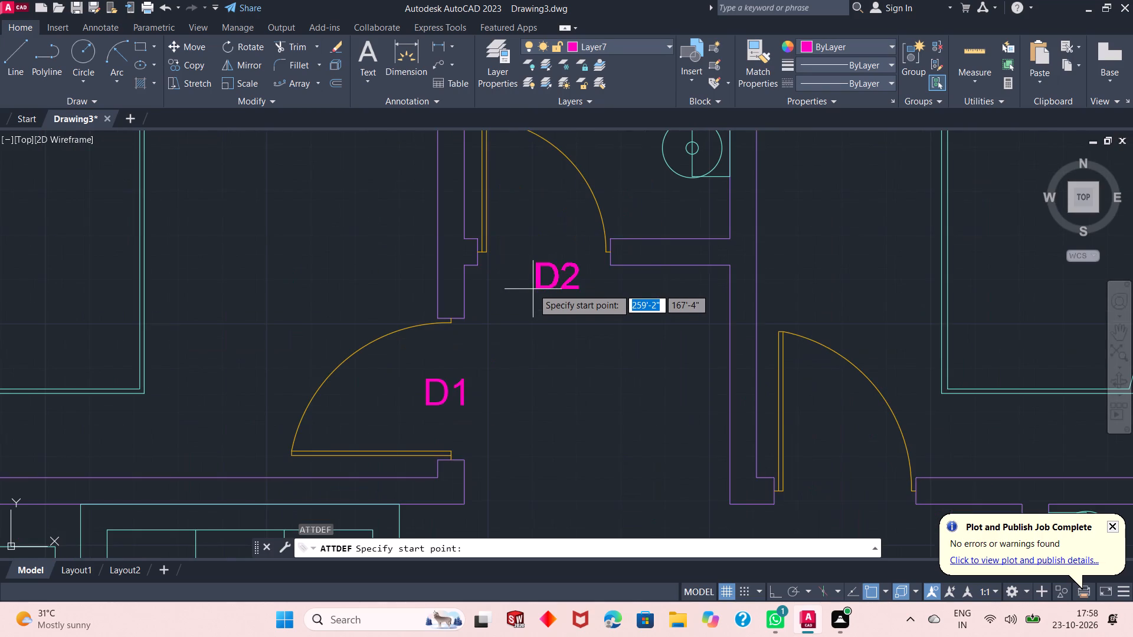
left_click(518, 252)
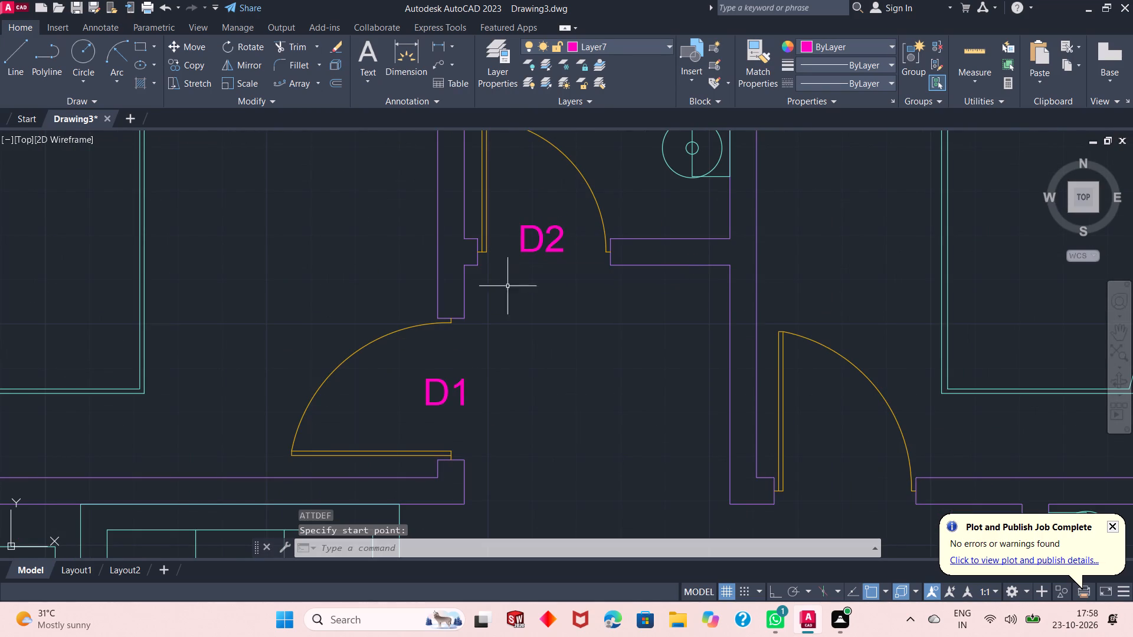
Define an attribute tagged D1 and place it in the BEDROOM2 door opening.
scroll(332, 303, "down", 1)
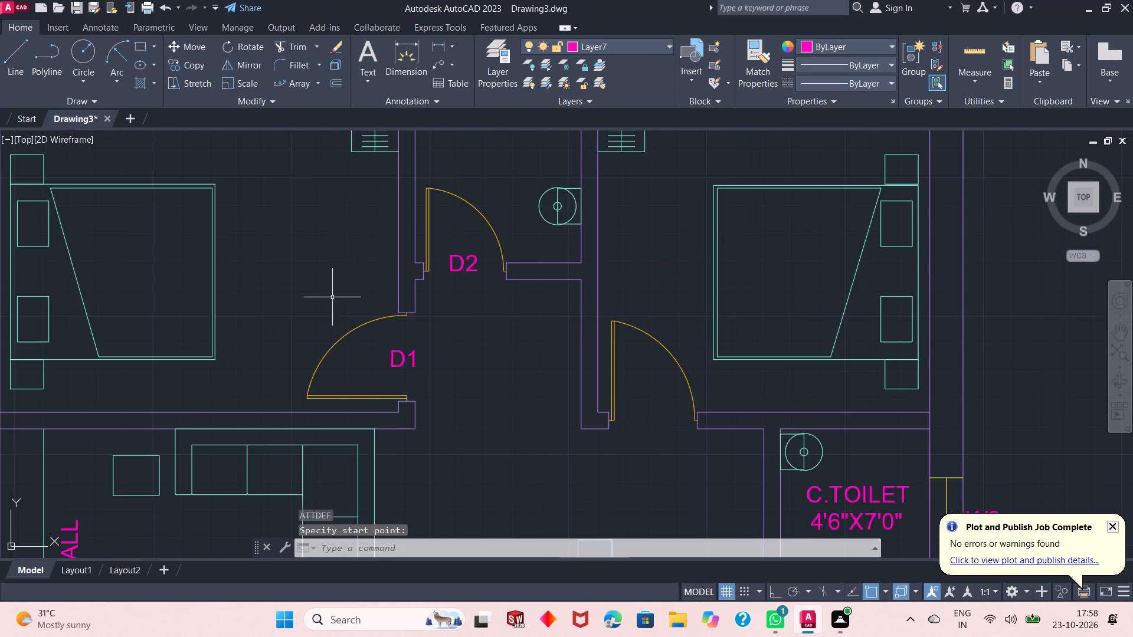
scroll(335, 292, "down", 2)
scroll(453, 367, "up", 1)
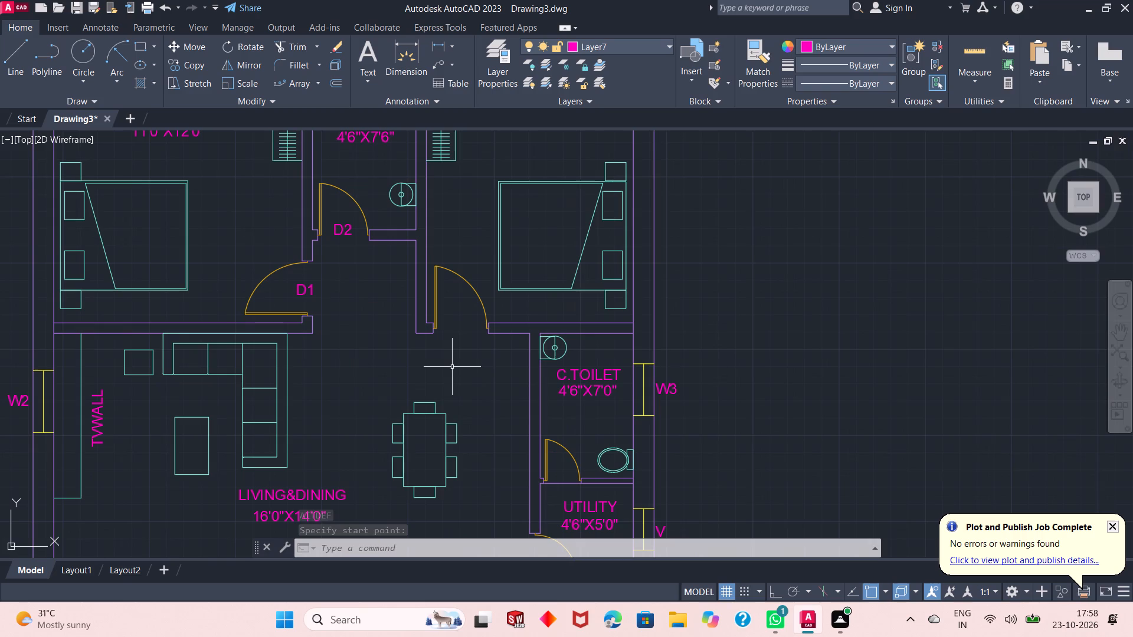
key("Return")
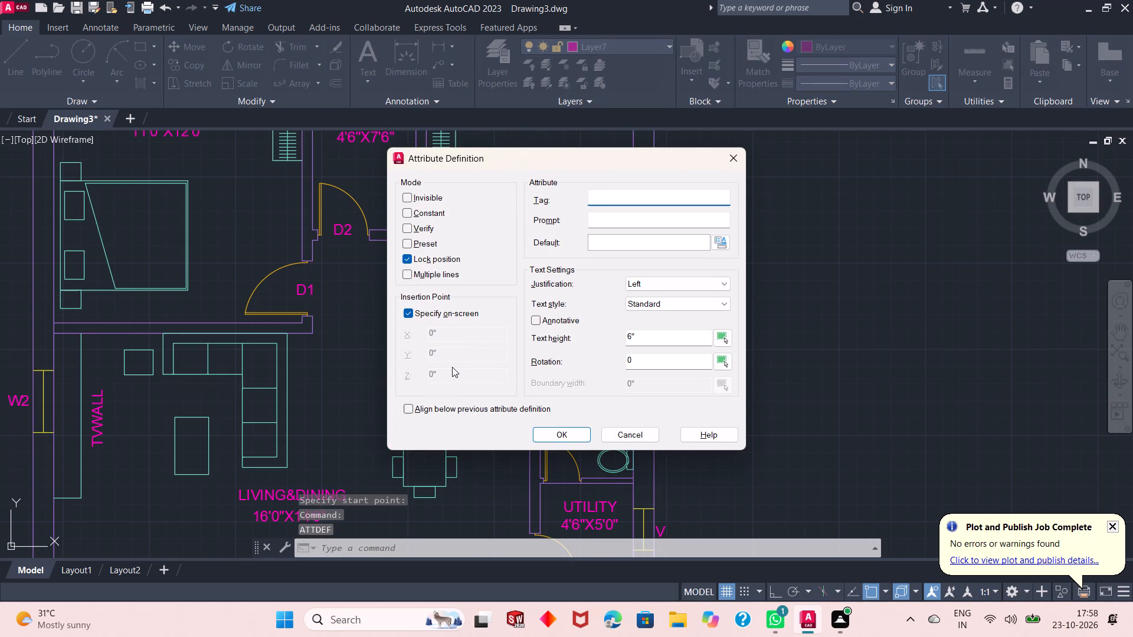
key("d")
key("1")
key("Return")
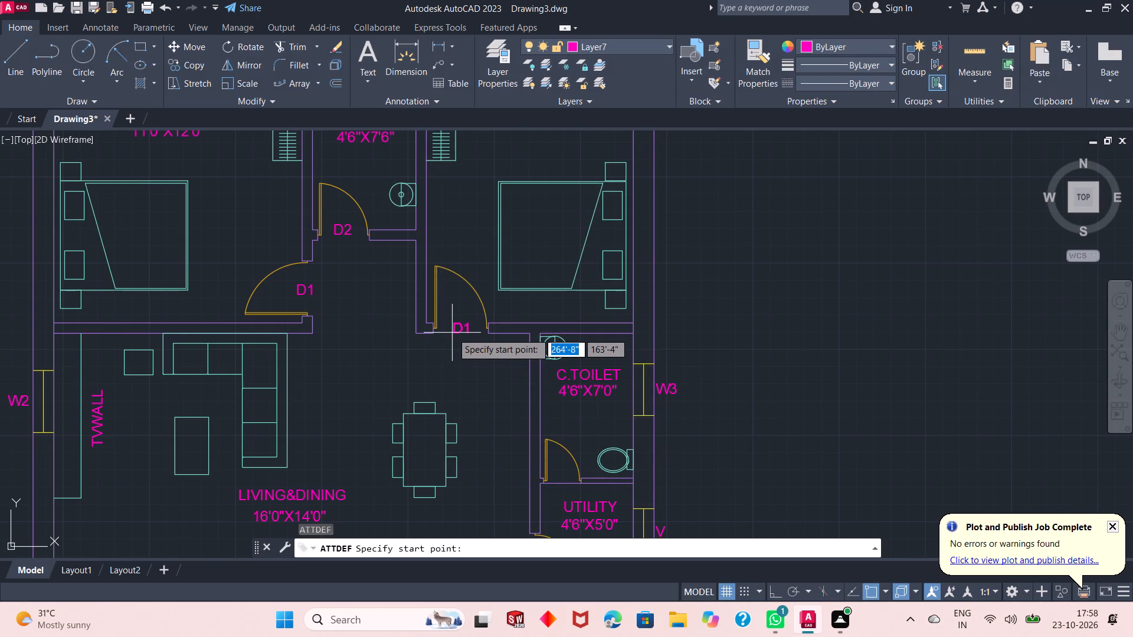
left_click(452, 330)
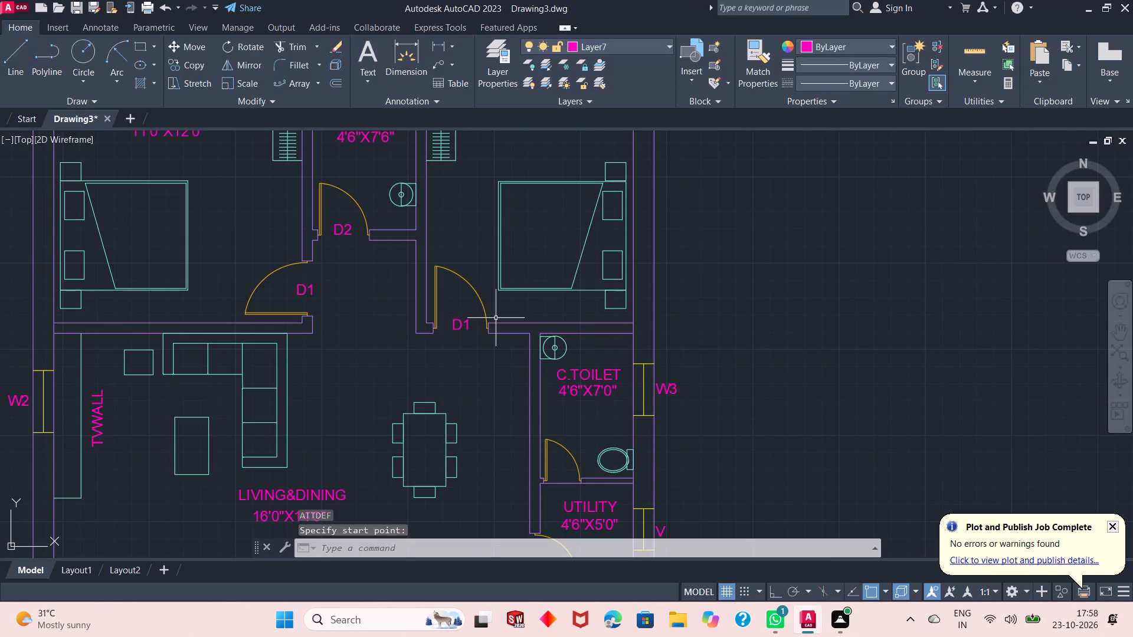
Define an attribute tagged D2 and place it in the C.TOILET door opening above the UTILITY label.
scroll(446, 224, "down", 1)
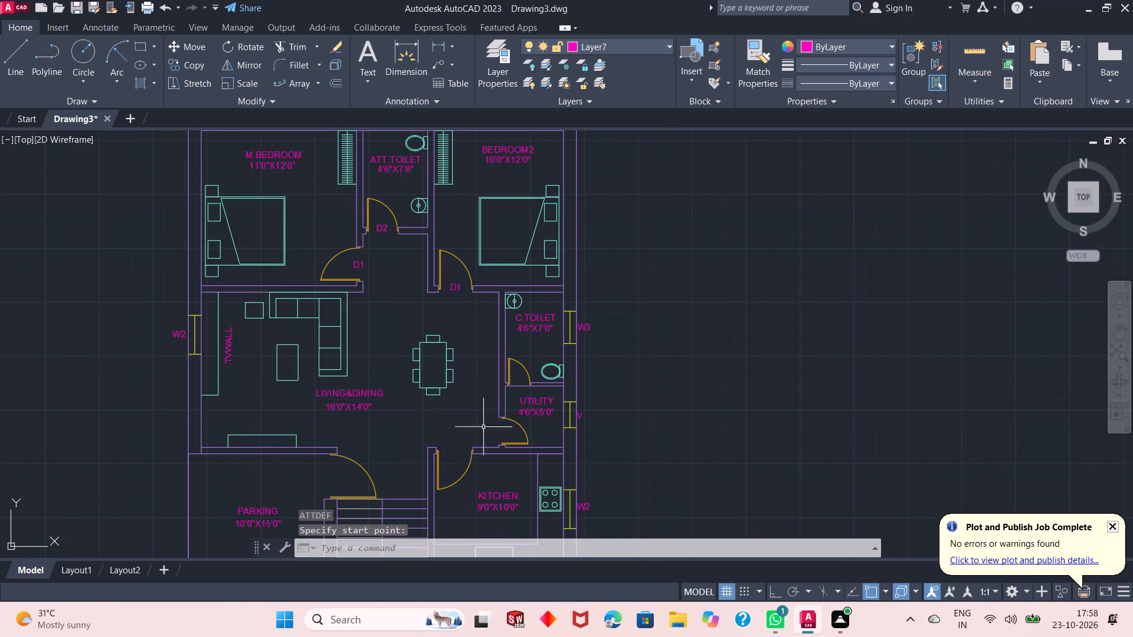
scroll(535, 419, "up", 2)
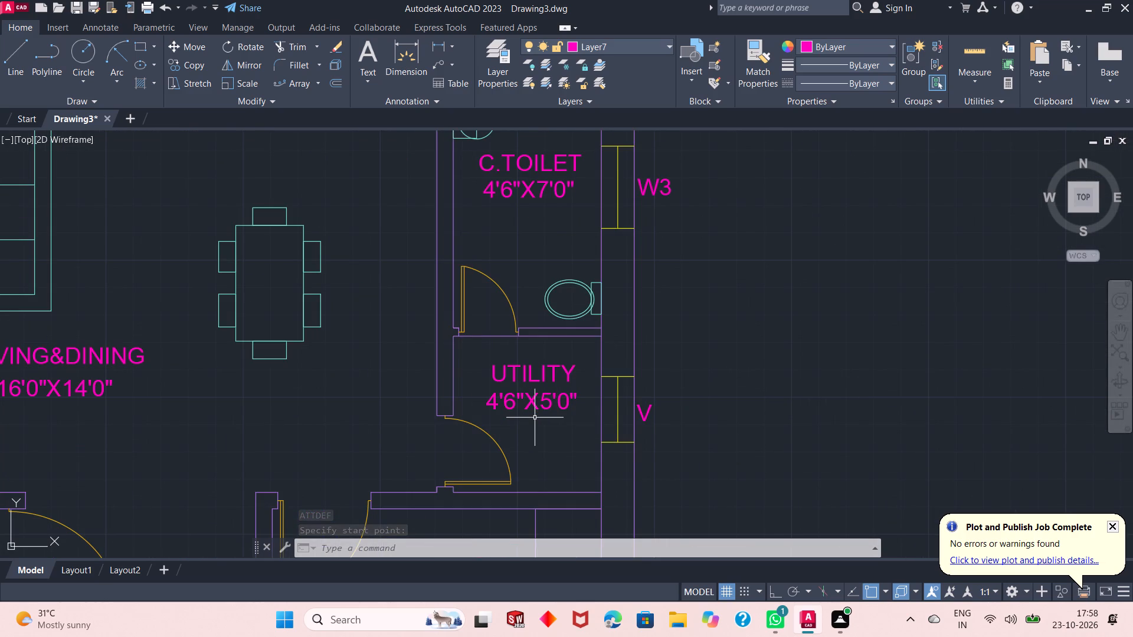
key("Return")
type("D2")
key("Return")
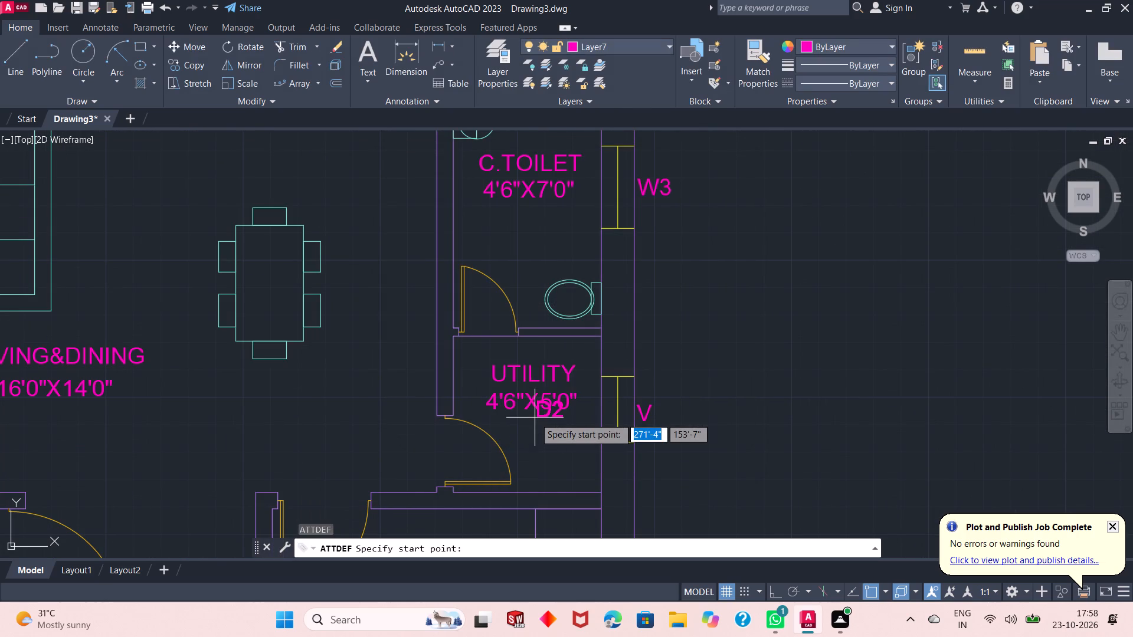
scroll(478, 330, "up", 1)
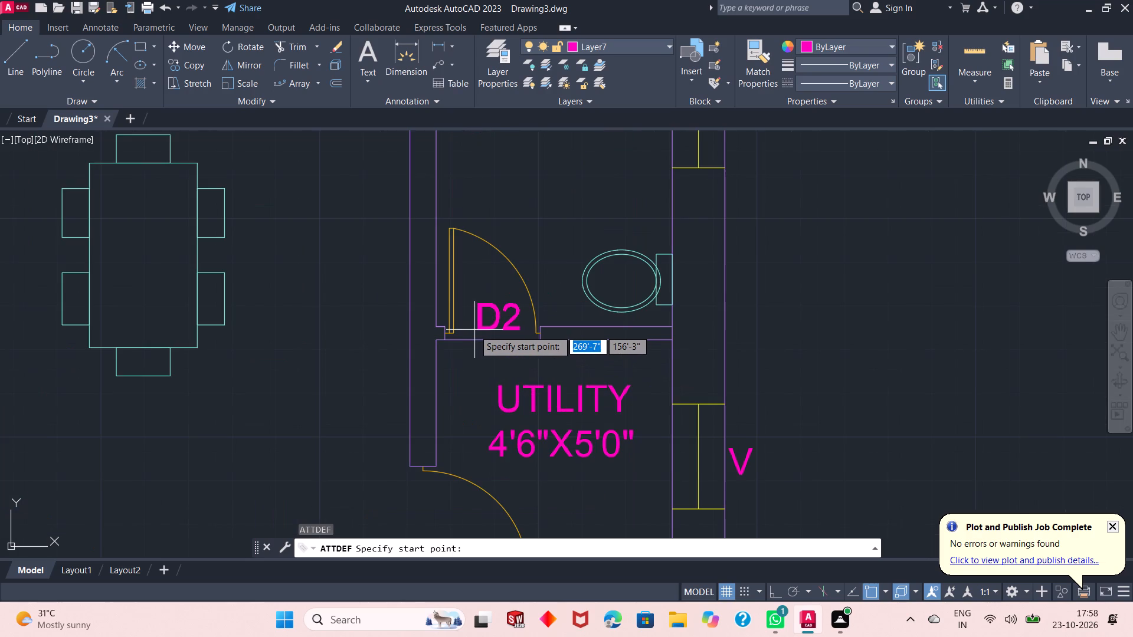
left_click(471, 331)
scroll(485, 252, "down", 2)
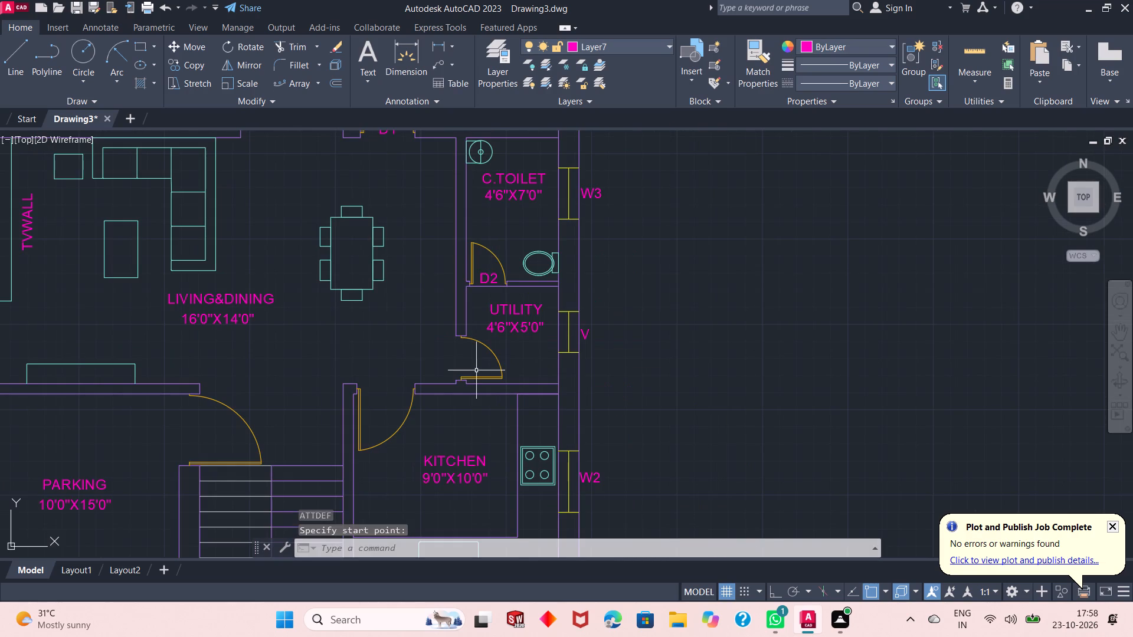
Define an attribute tagged D2 and place it in the UTILITY door opening, beside the door swing.
key("Return")
type("D2")
key("Return")
scroll(460, 370, "up", 2)
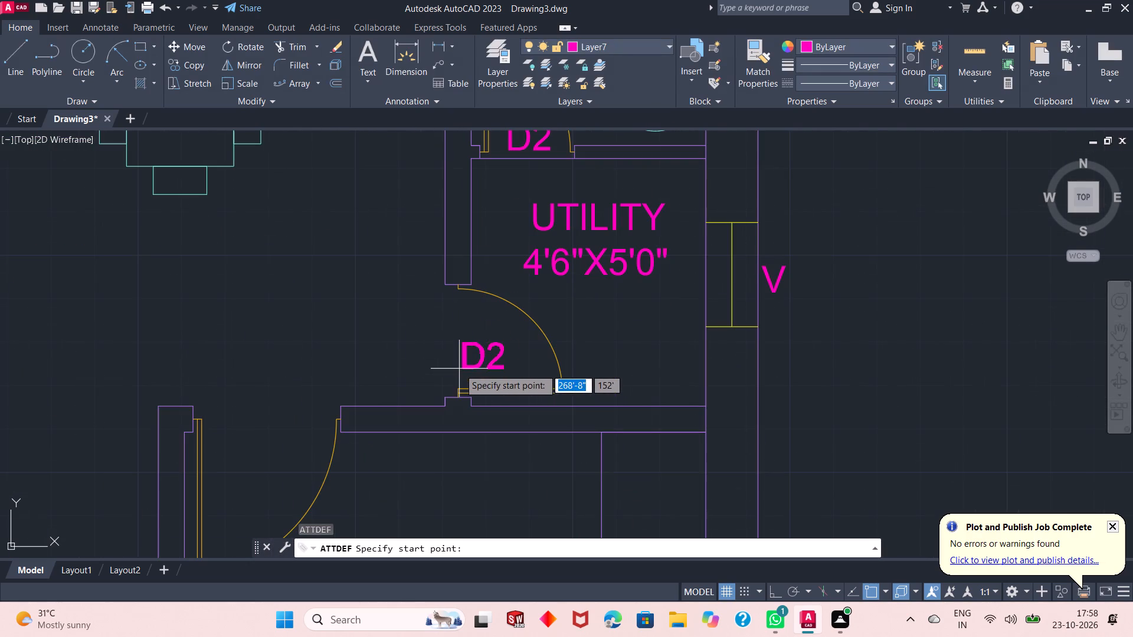
left_click(447, 357)
Define an attribute tagged D1 and place it in the KITCHEN door opening, in line with the wall.
scroll(464, 255, "down", 1)
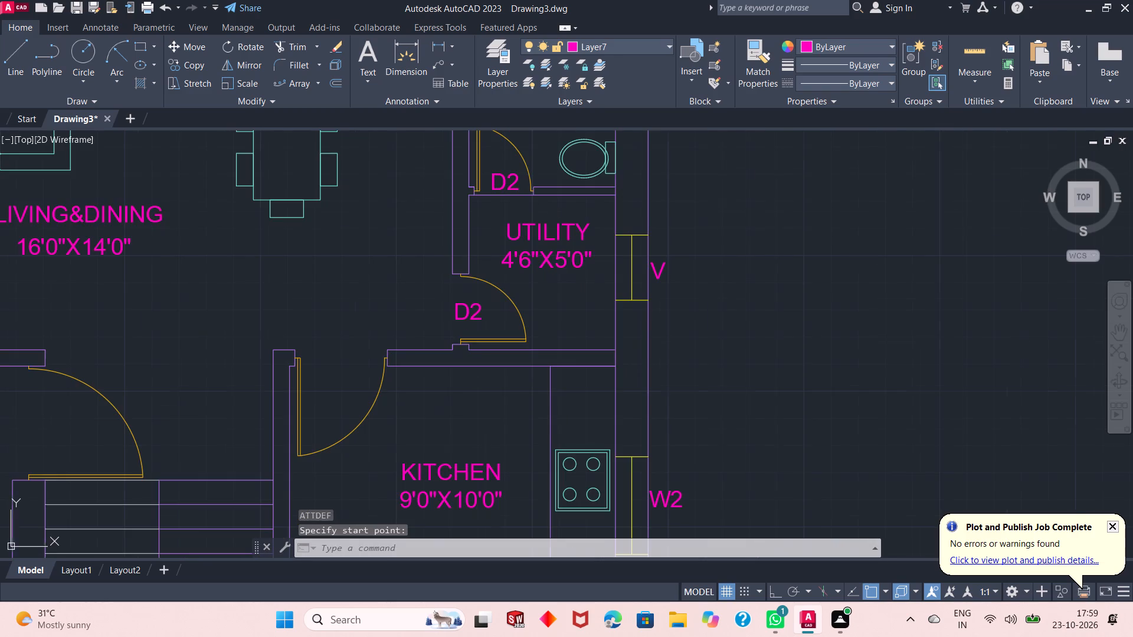
scroll(464, 255, "down", 1)
key("Return")
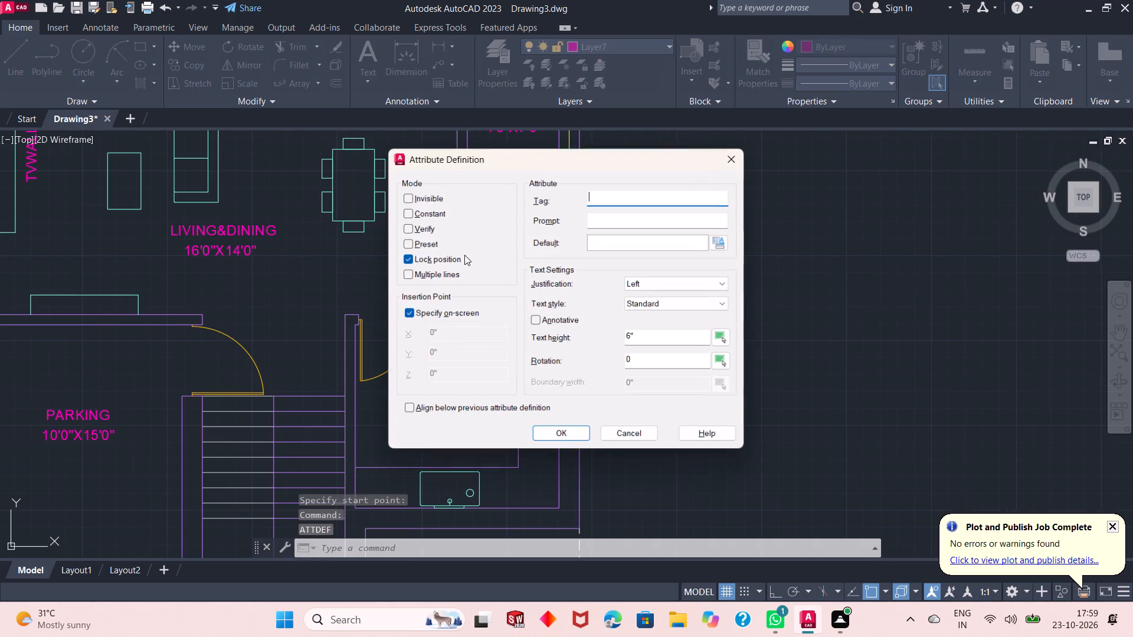
type("D1")
key("Return")
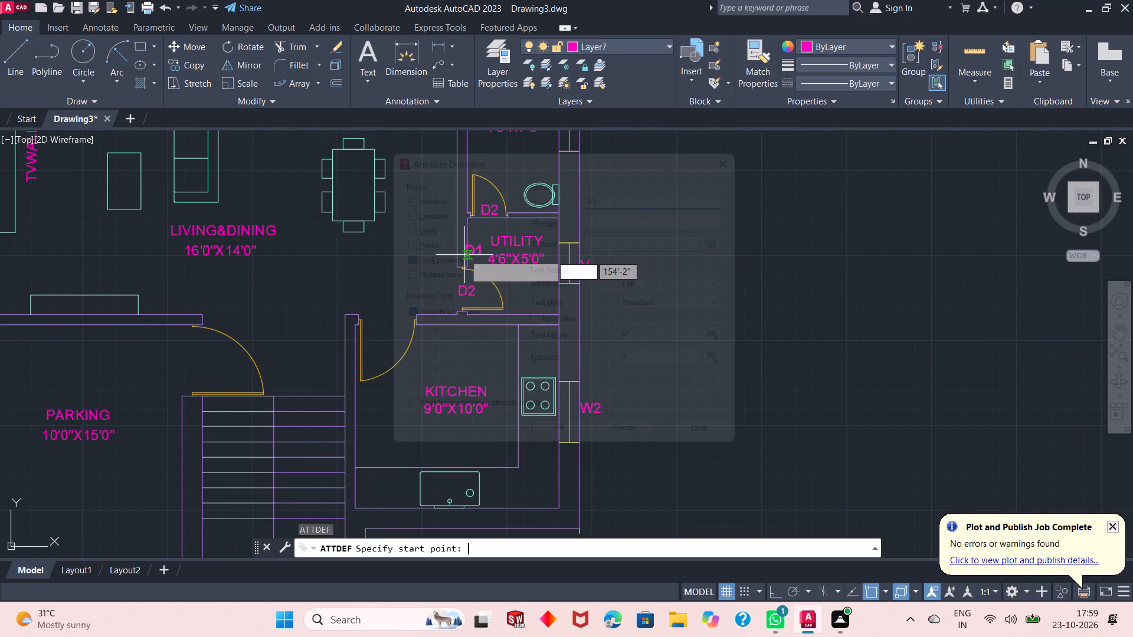
scroll(374, 326, "up", 2)
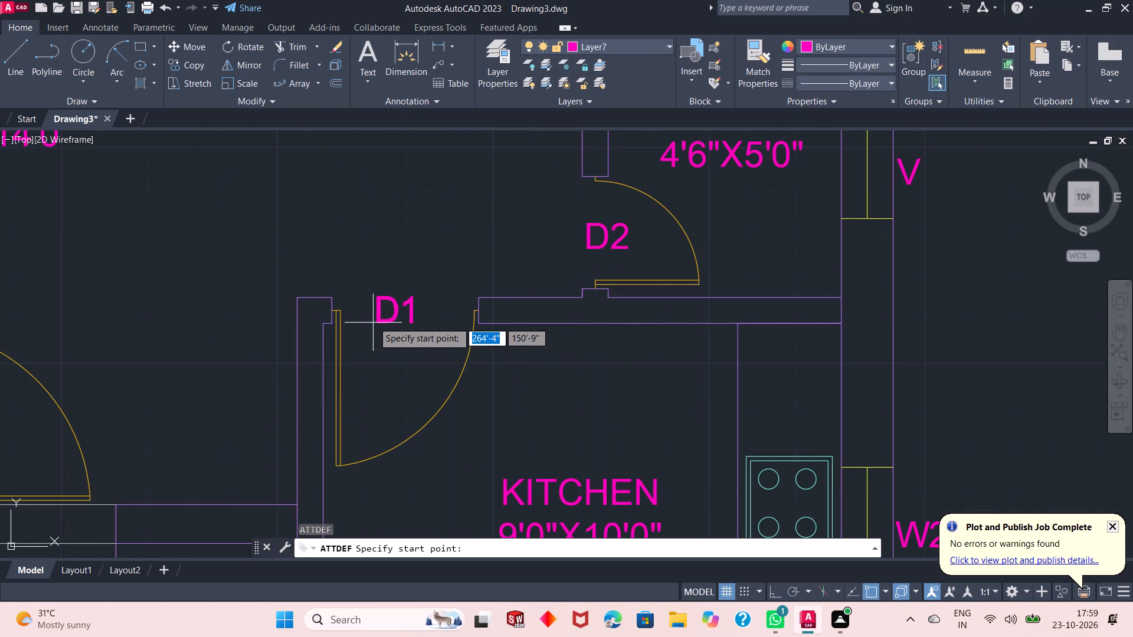
left_click(374, 328)
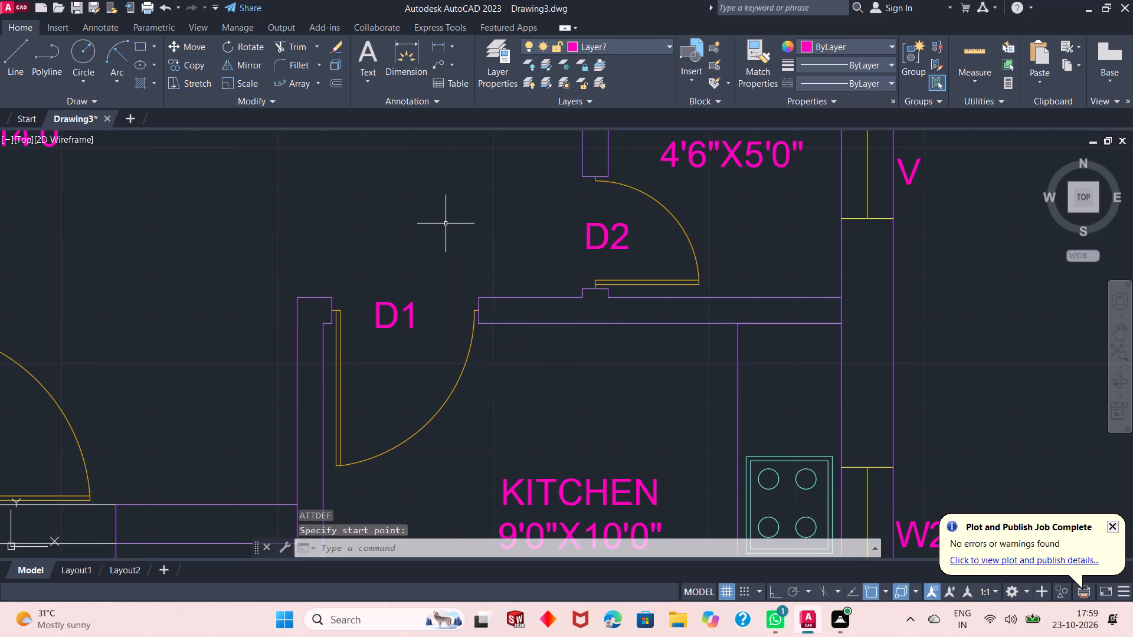
Define an attribute tagged MD and place it in the main door opening between PARKING and the staircase landing.
scroll(473, 230, "down", 2)
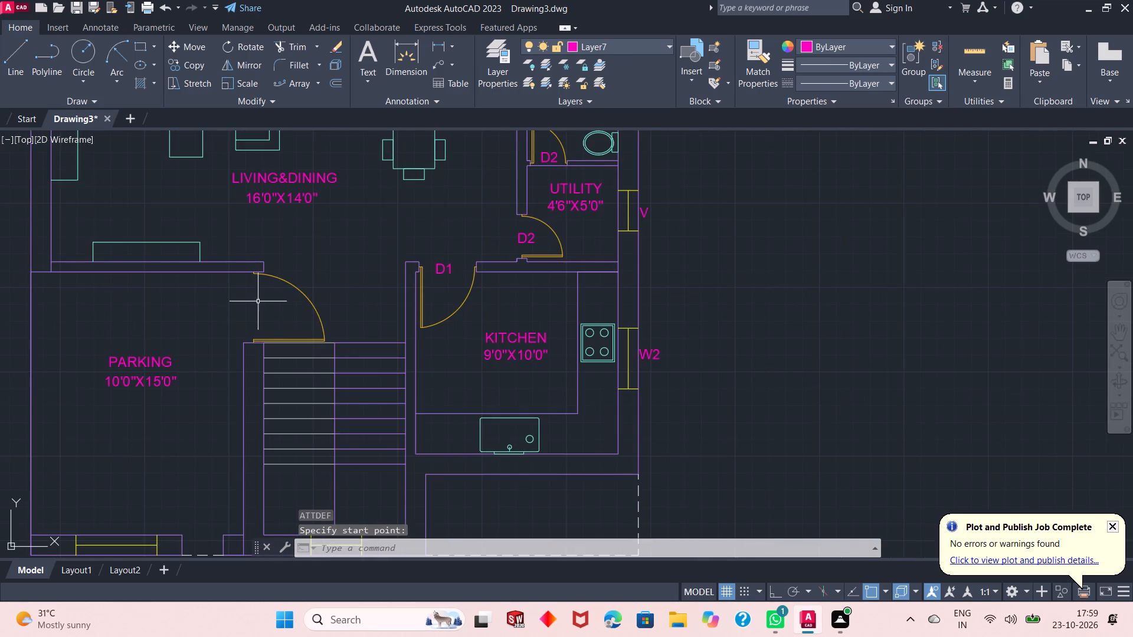
scroll(176, 308, "up", 1)
key("Return")
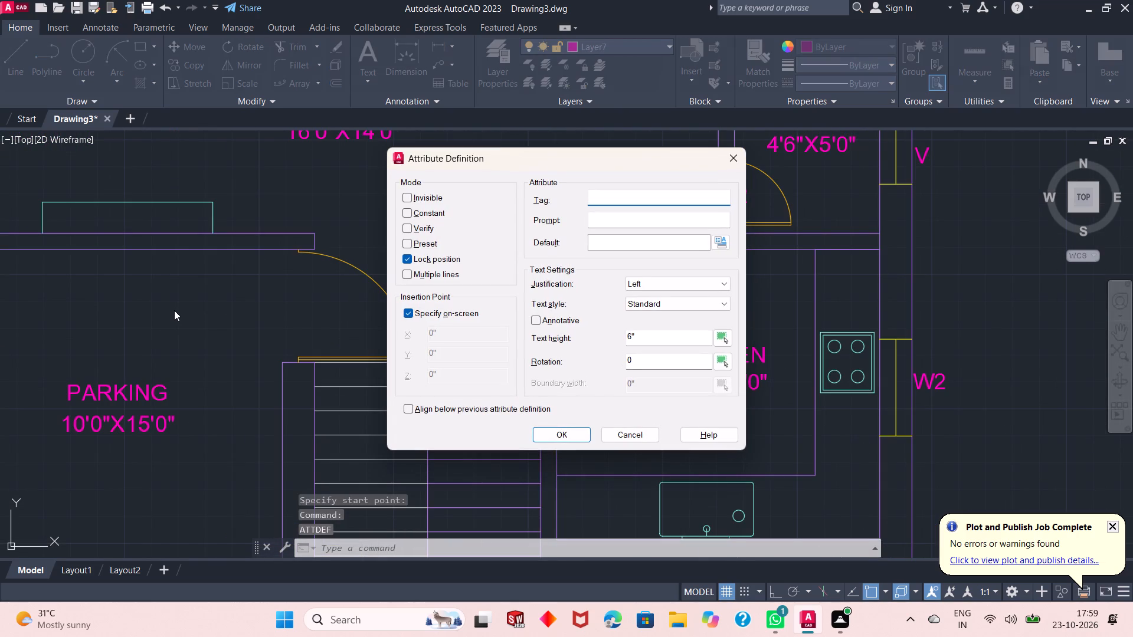
type("MD")
key("Return")
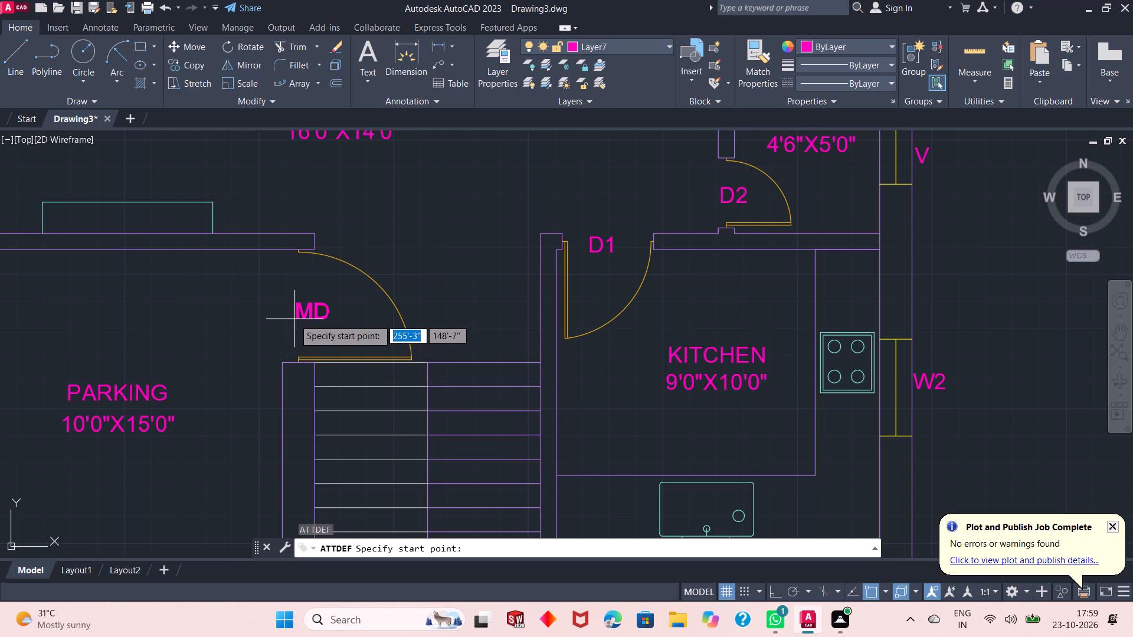
left_click(293, 323)
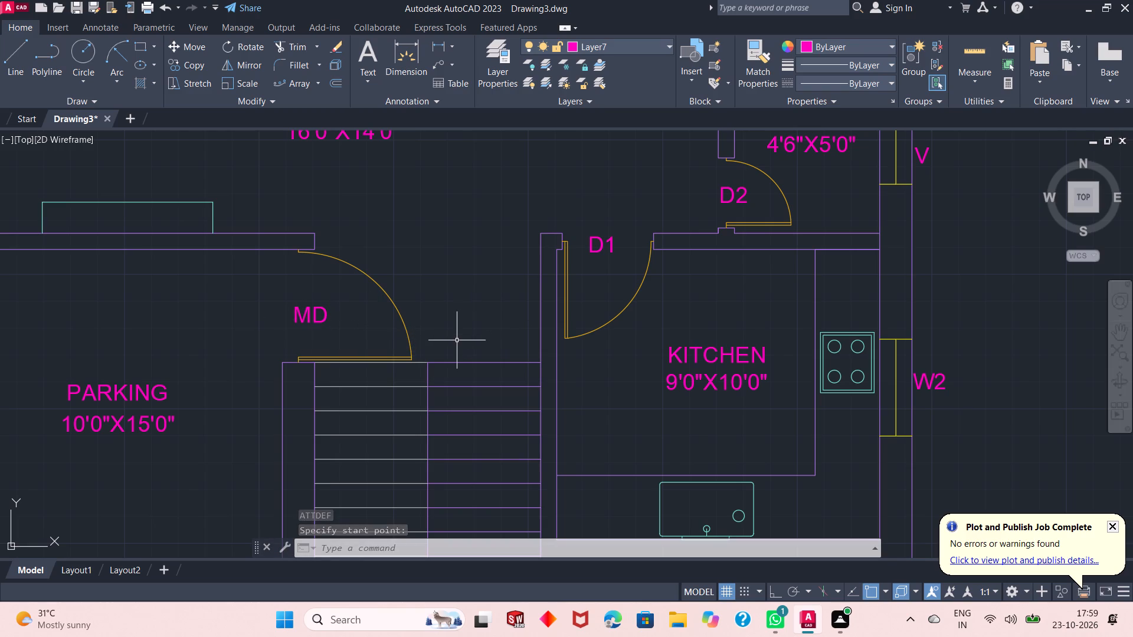
Examine the whole floor plan to check the room, window, ventilator and door labels.
scroll(481, 428, "down", 1)
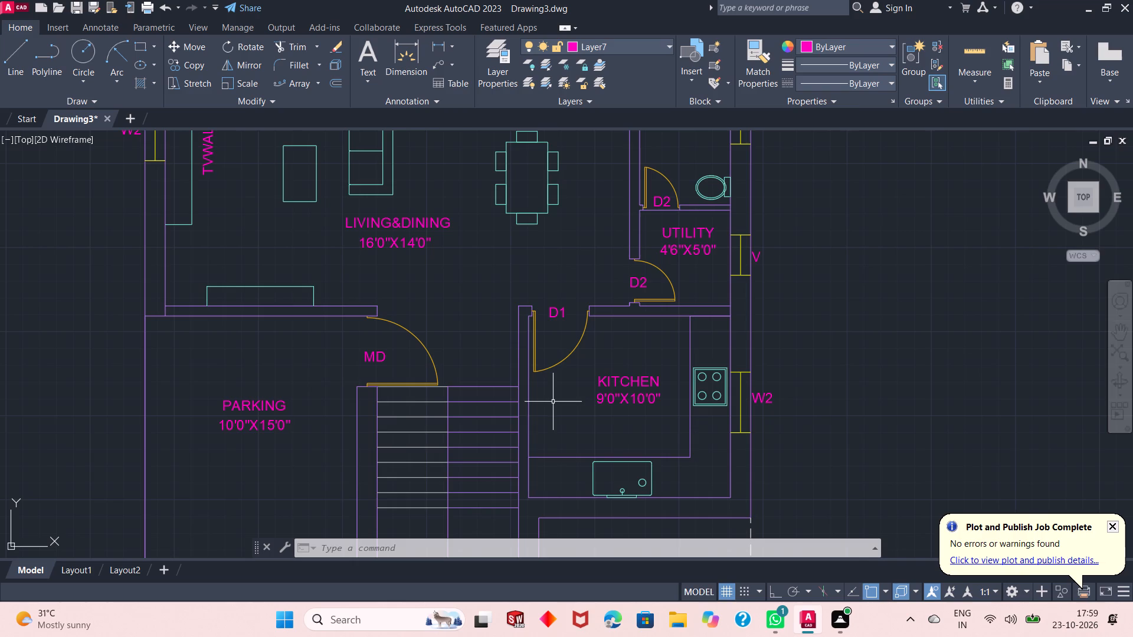
scroll(523, 439, "down", 1)
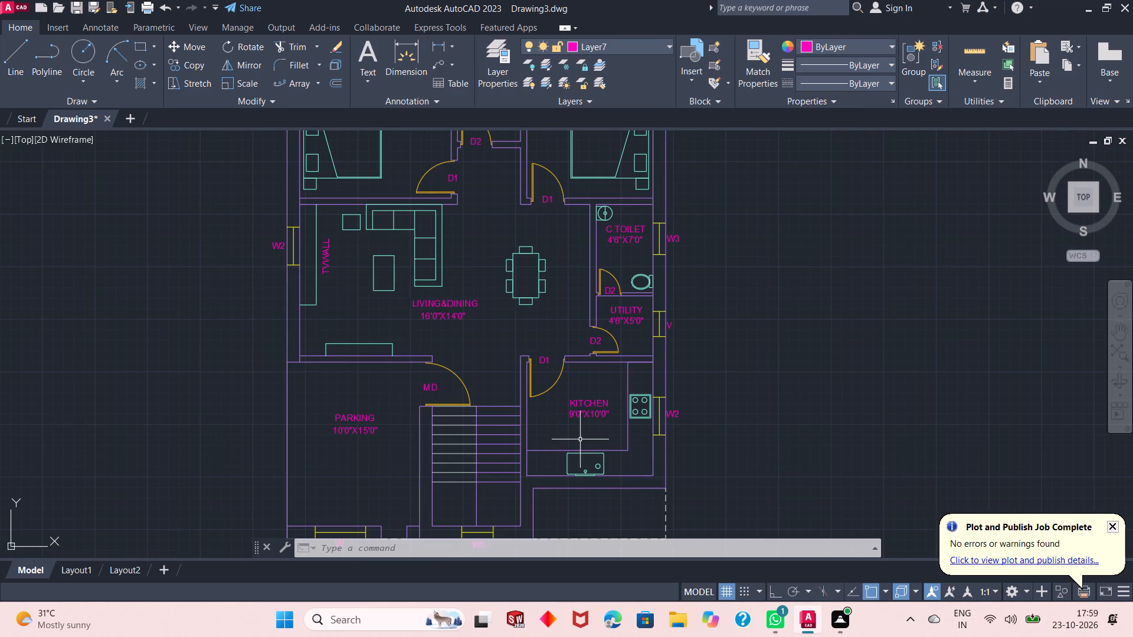
scroll(555, 435, "down", 1)
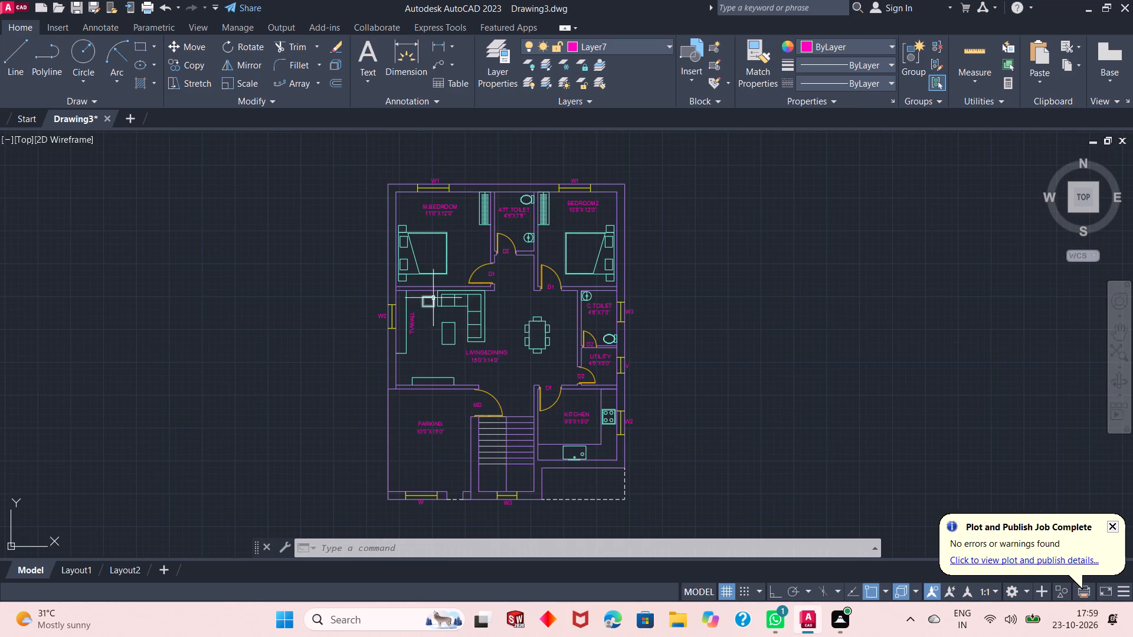
scroll(429, 193, "up", 1)
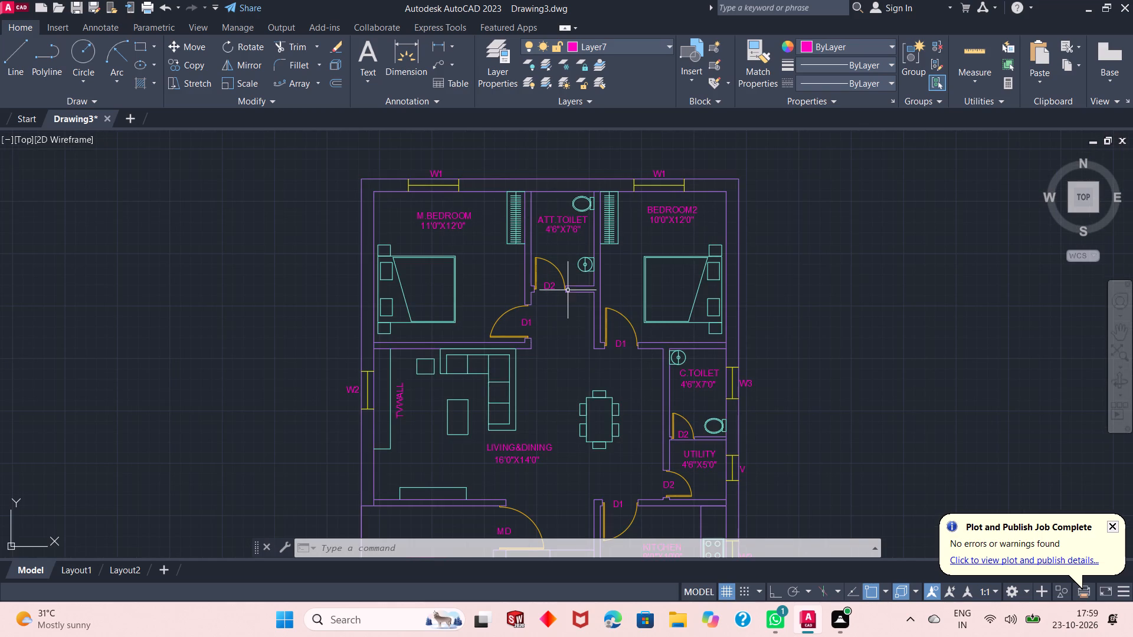
scroll(555, 283, "down", 1)
scroll(493, 343, "down", 1)
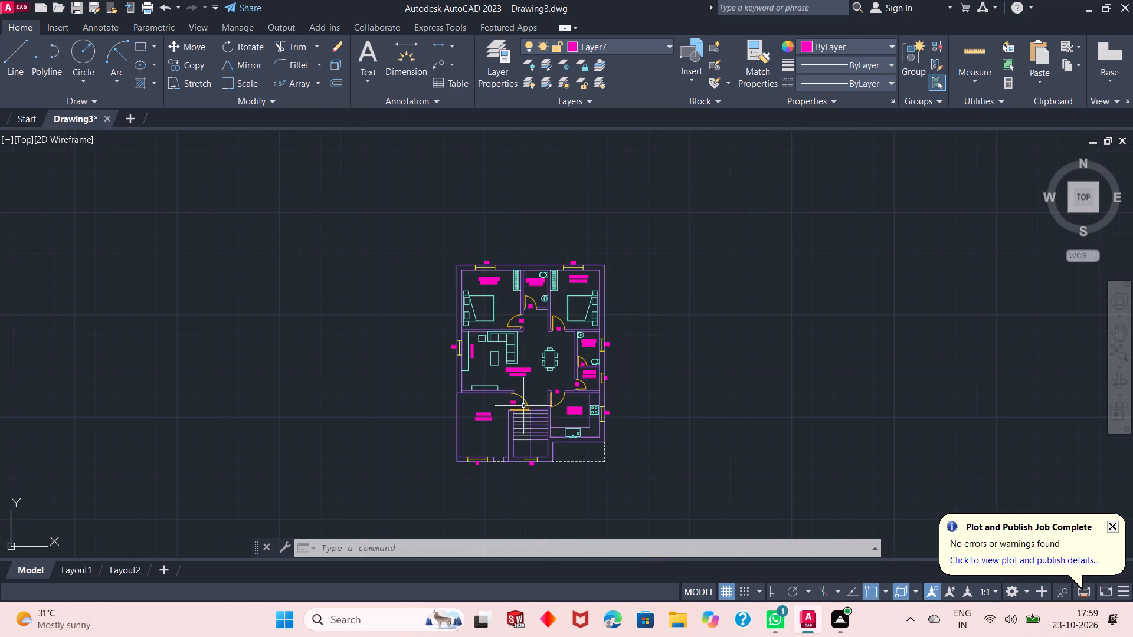
scroll(556, 393, "up", 1)
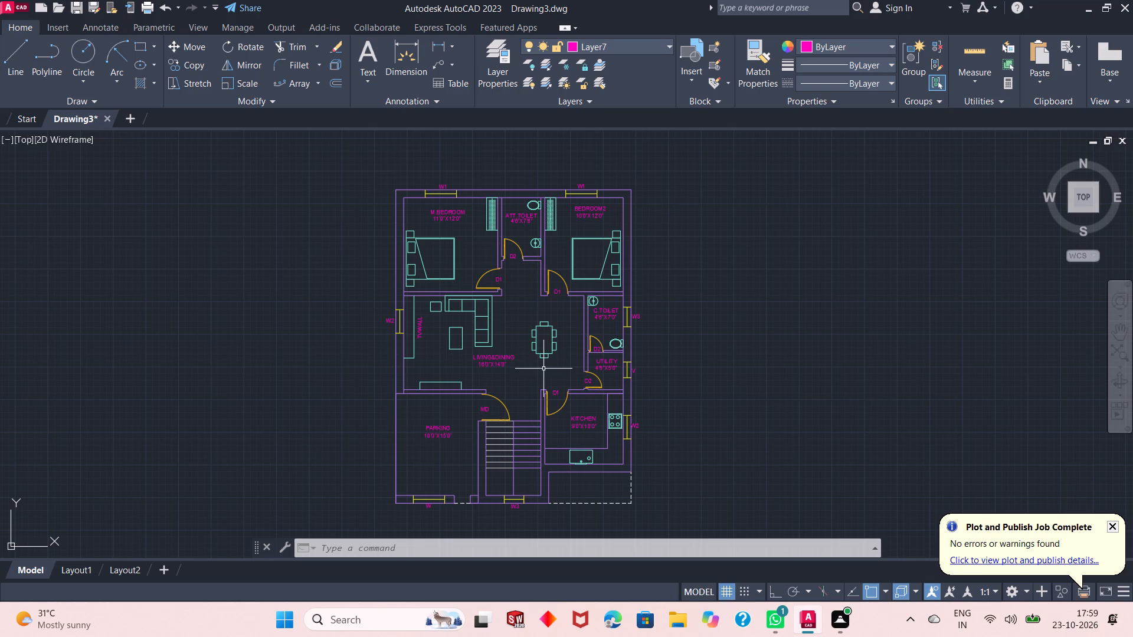
scroll(443, 281, "up", 1)
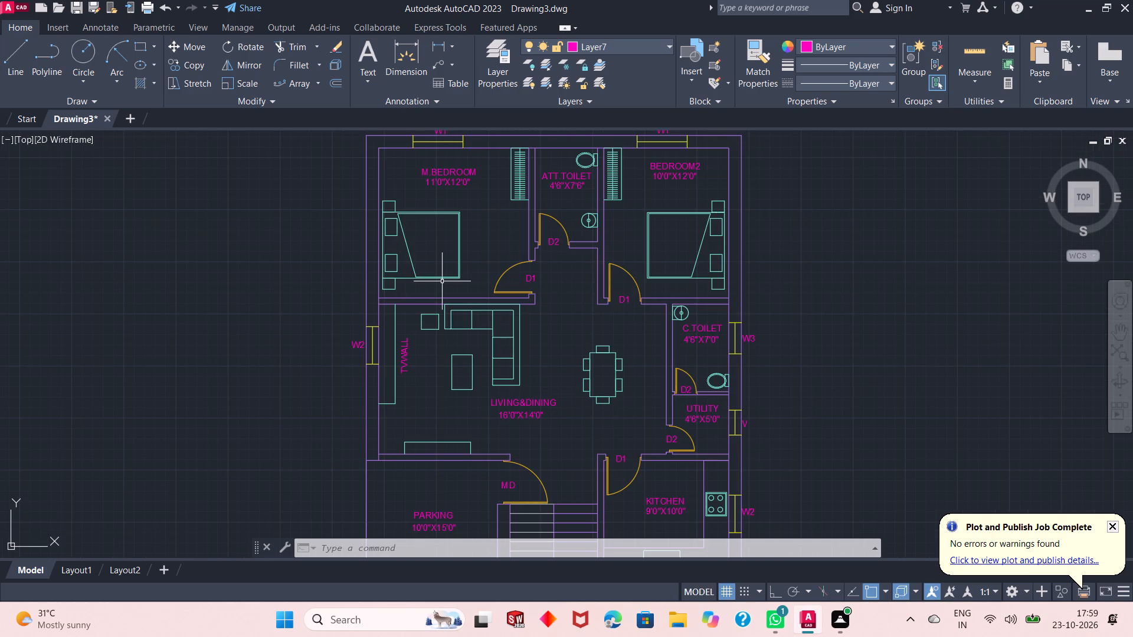
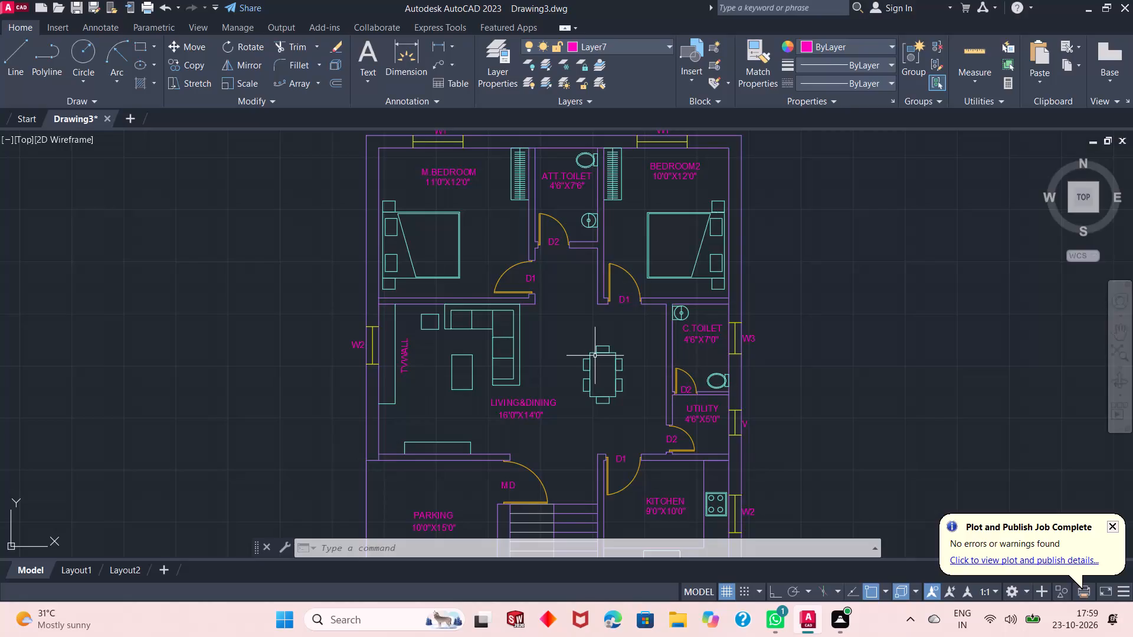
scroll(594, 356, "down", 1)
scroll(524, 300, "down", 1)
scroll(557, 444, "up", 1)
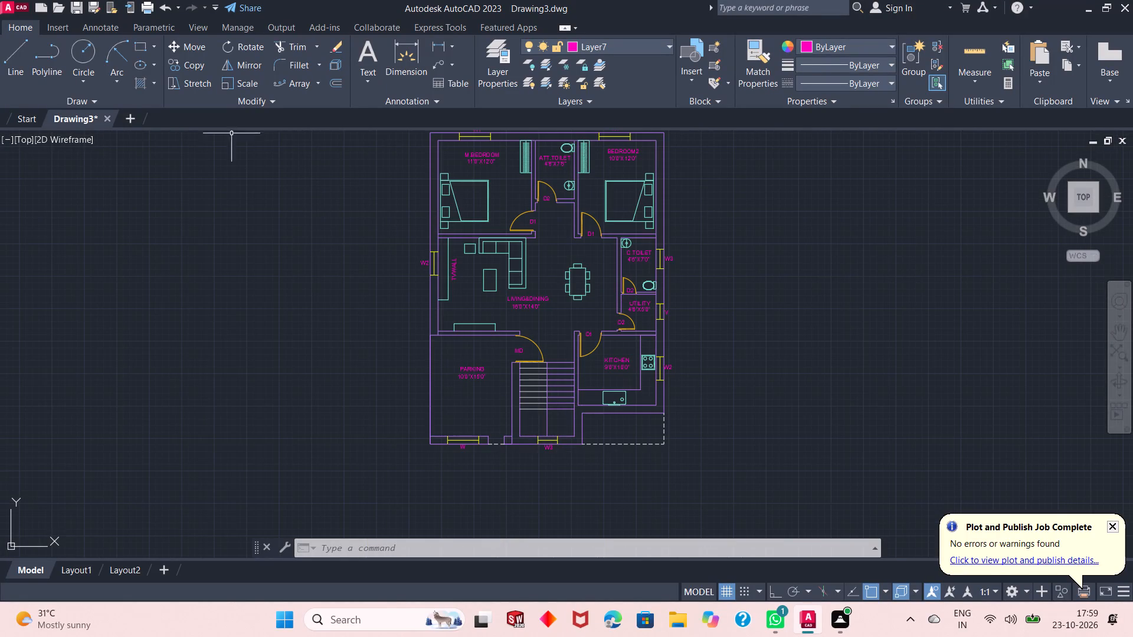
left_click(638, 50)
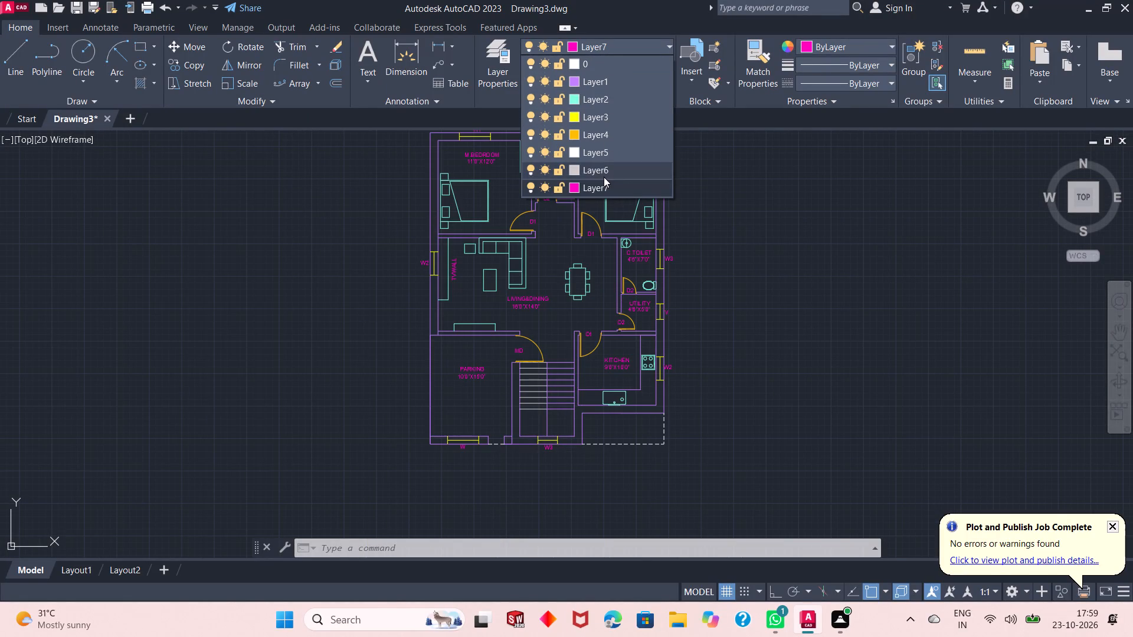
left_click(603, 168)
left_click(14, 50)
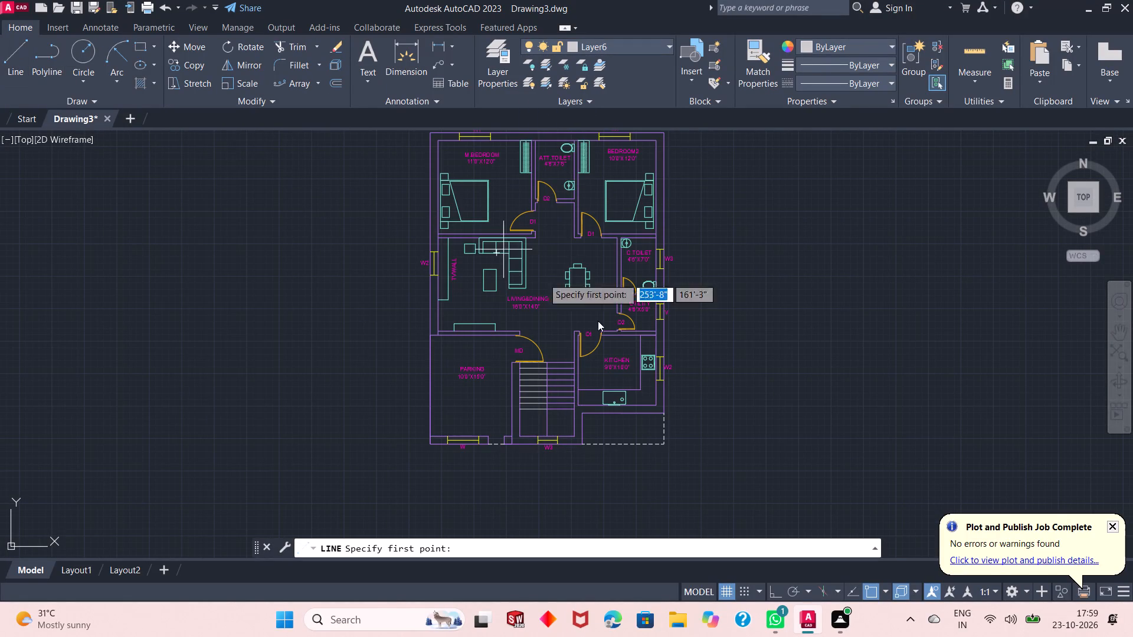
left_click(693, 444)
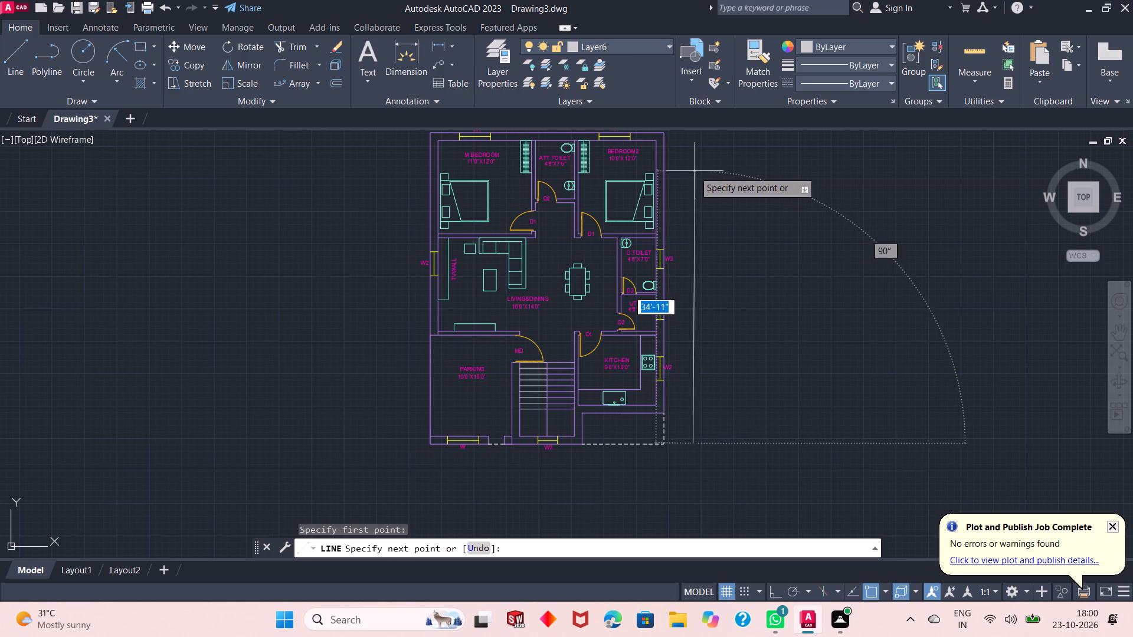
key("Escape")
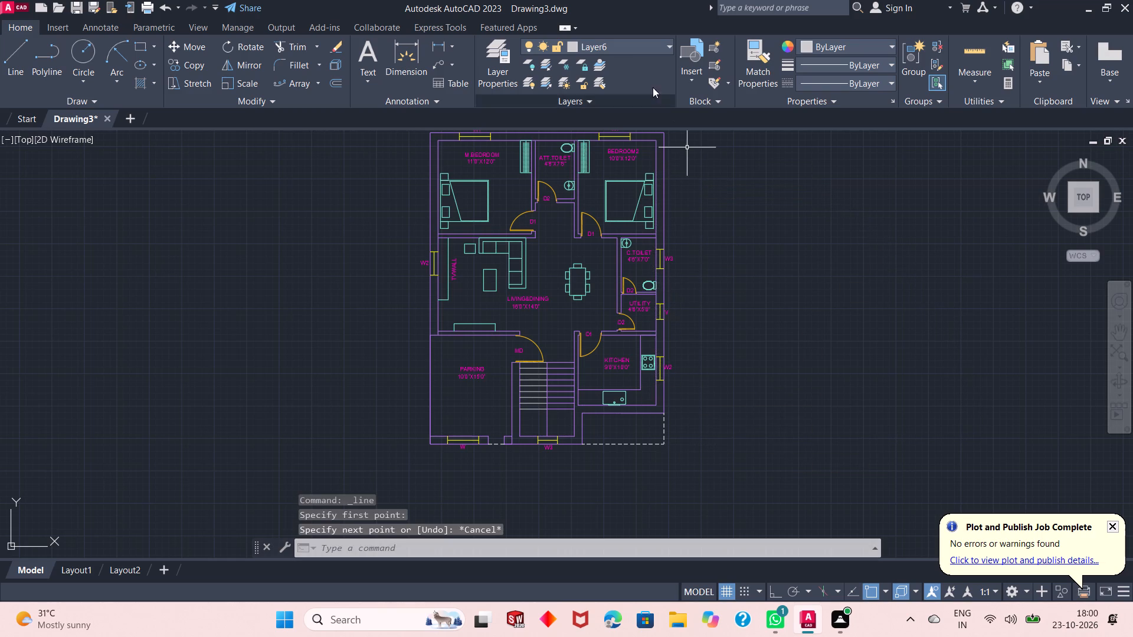
On Layer5 with Ortho on, draw a vertical dashed line about 40' long just outside the house's east wall, spanning the plan's full length.
left_click(638, 44)
left_click(621, 149)
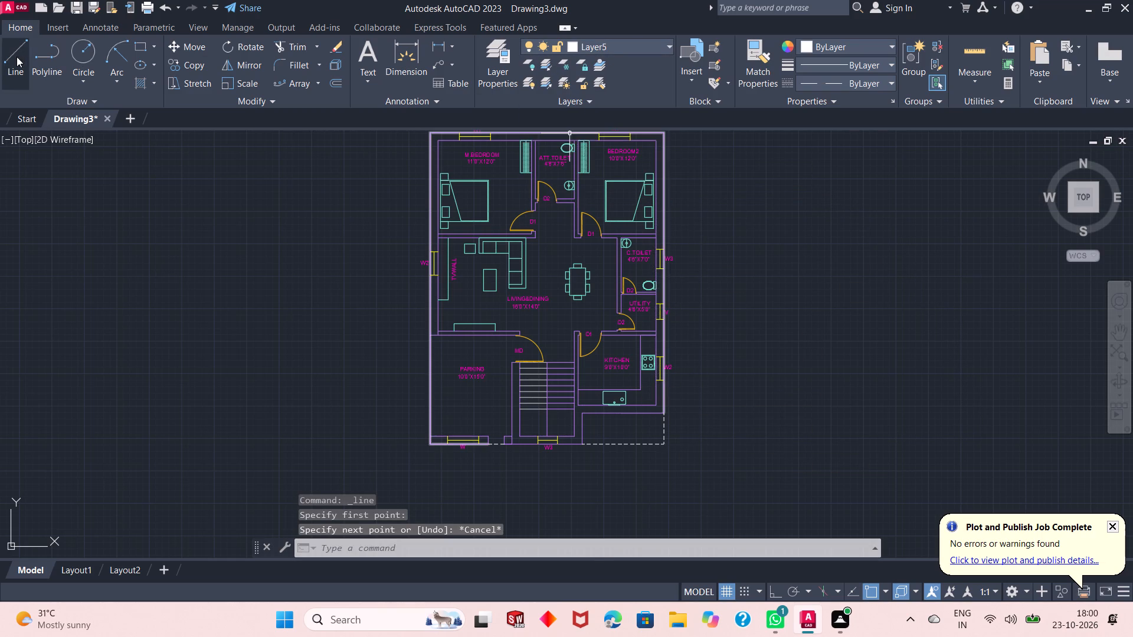
left_click(17, 57)
left_click(776, 593)
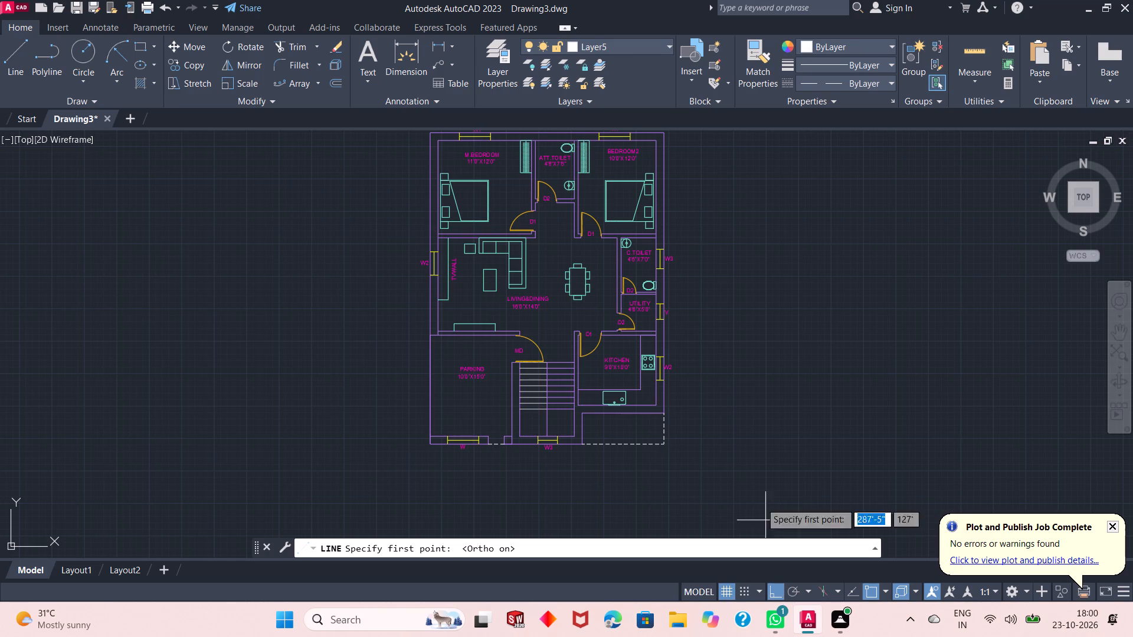
left_click(687, 445)
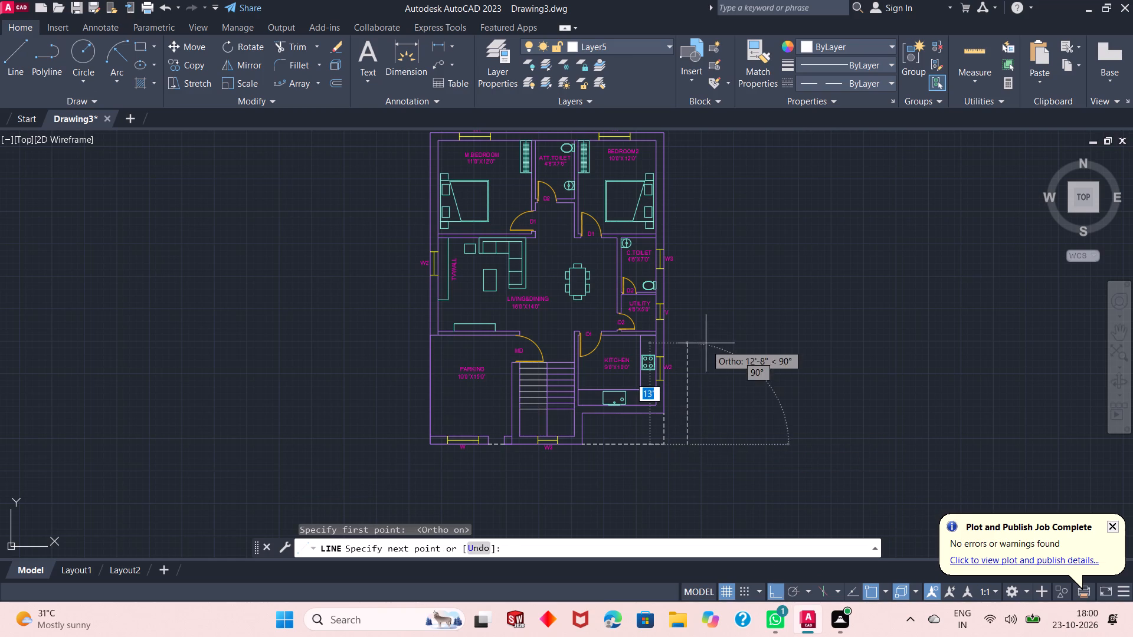
scroll(716, 366, "down", 1)
scroll(709, 241, "up", 1)
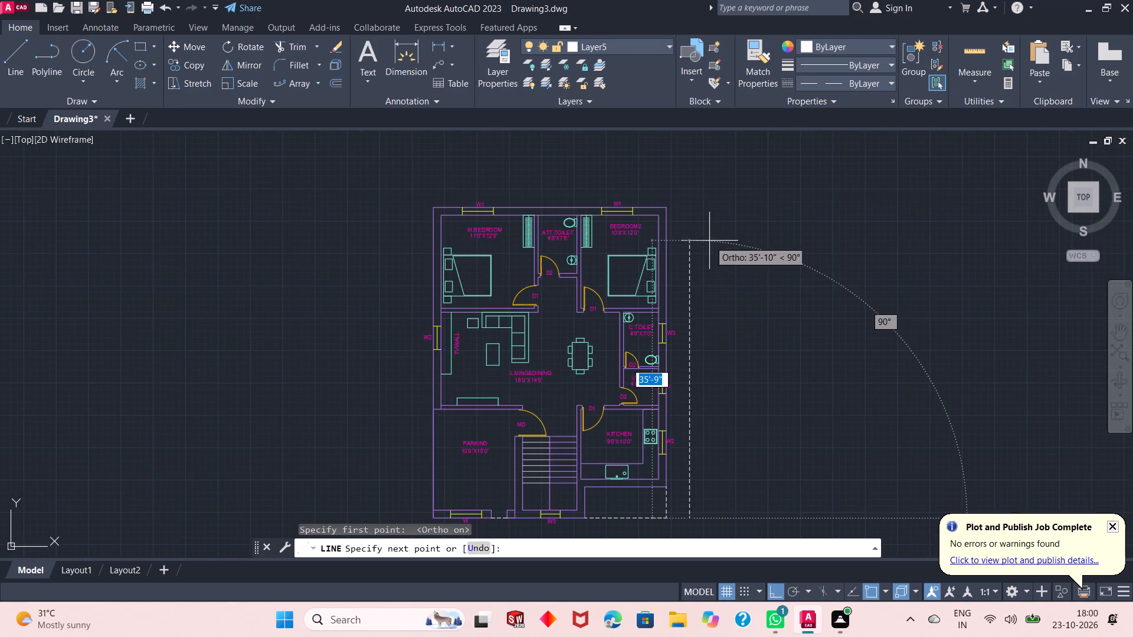
scroll(709, 241, "up", 1)
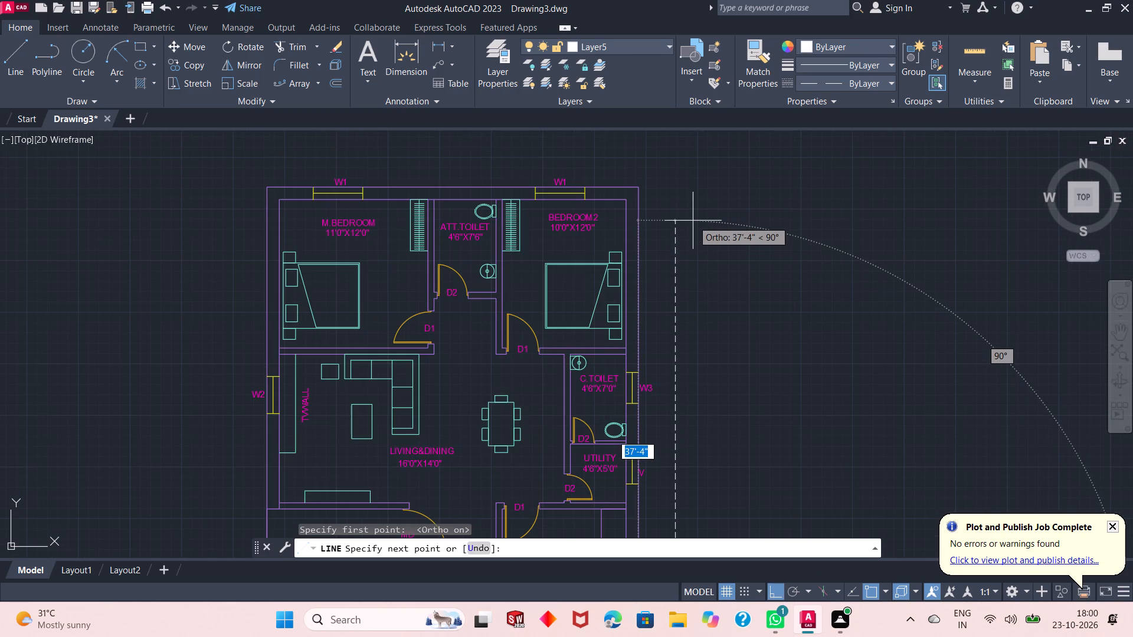
left_click(679, 185)
key("Escape")
Offset the vertical dashed line 4' to the east, away from the house, for the road's second edge.
scroll(590, 192, "down", 1)
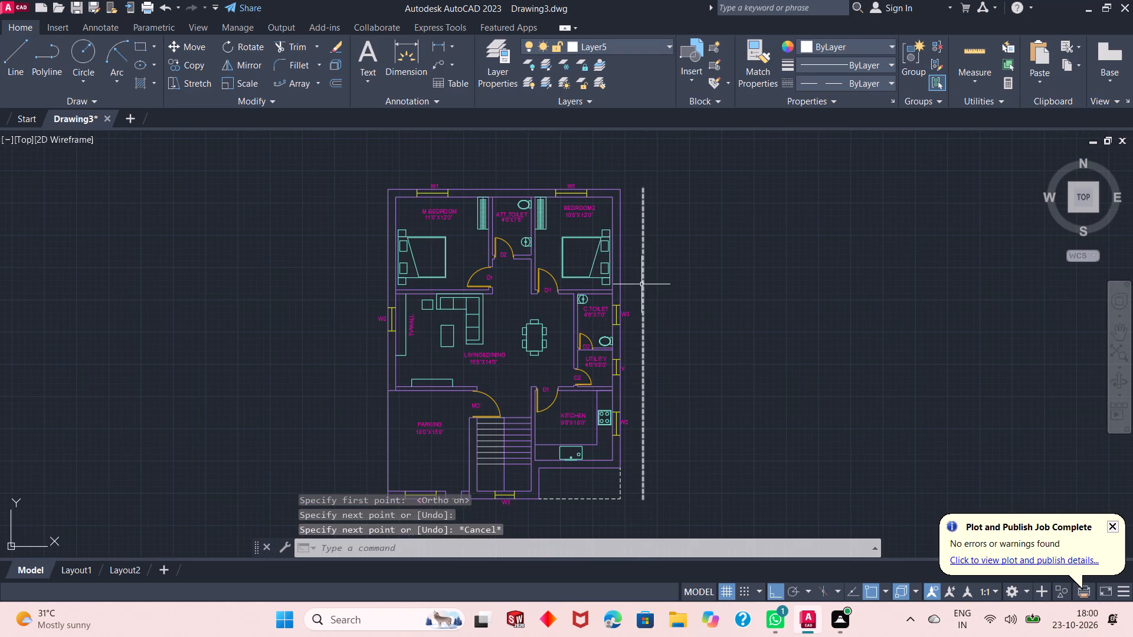
left_click(642, 285)
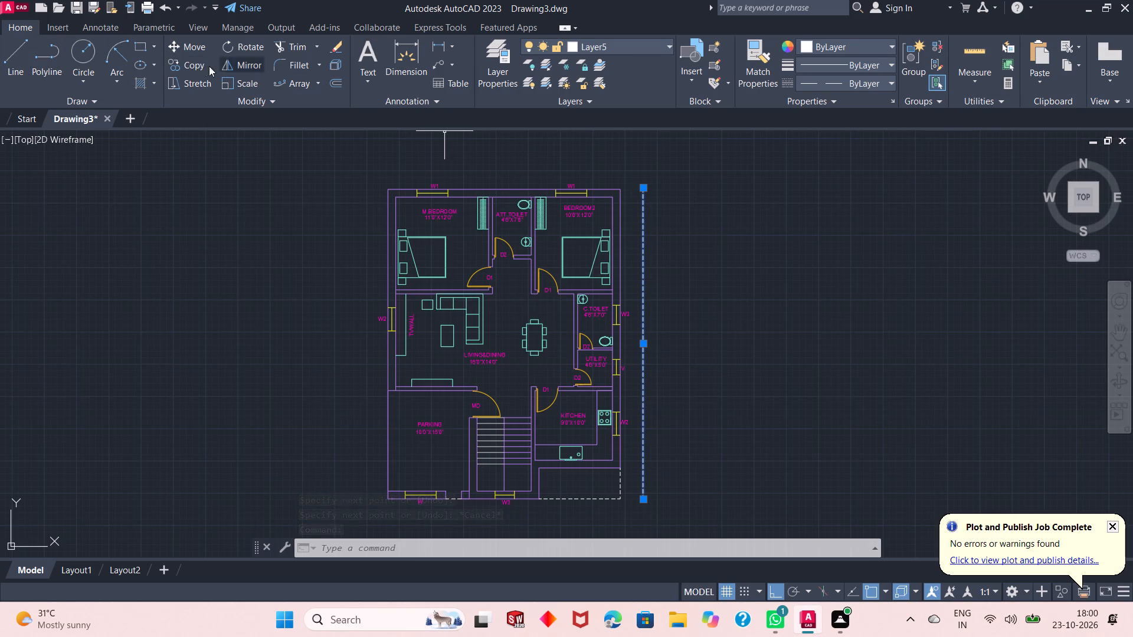
left_click(325, 80)
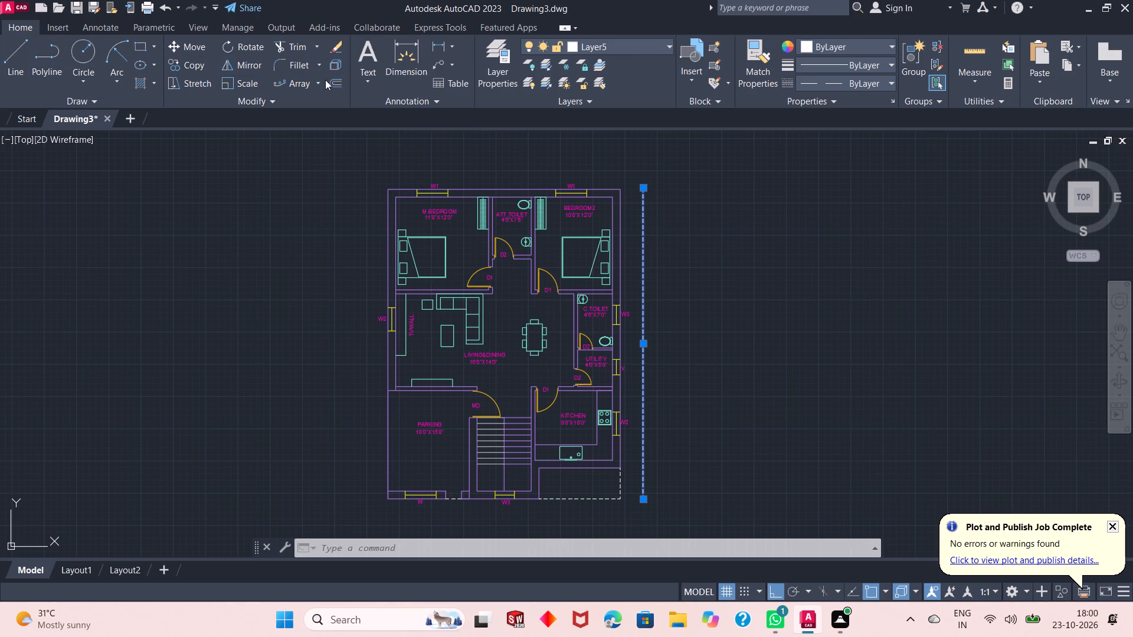
left_click(329, 80)
right_click(292, 178)
left_click(308, 186)
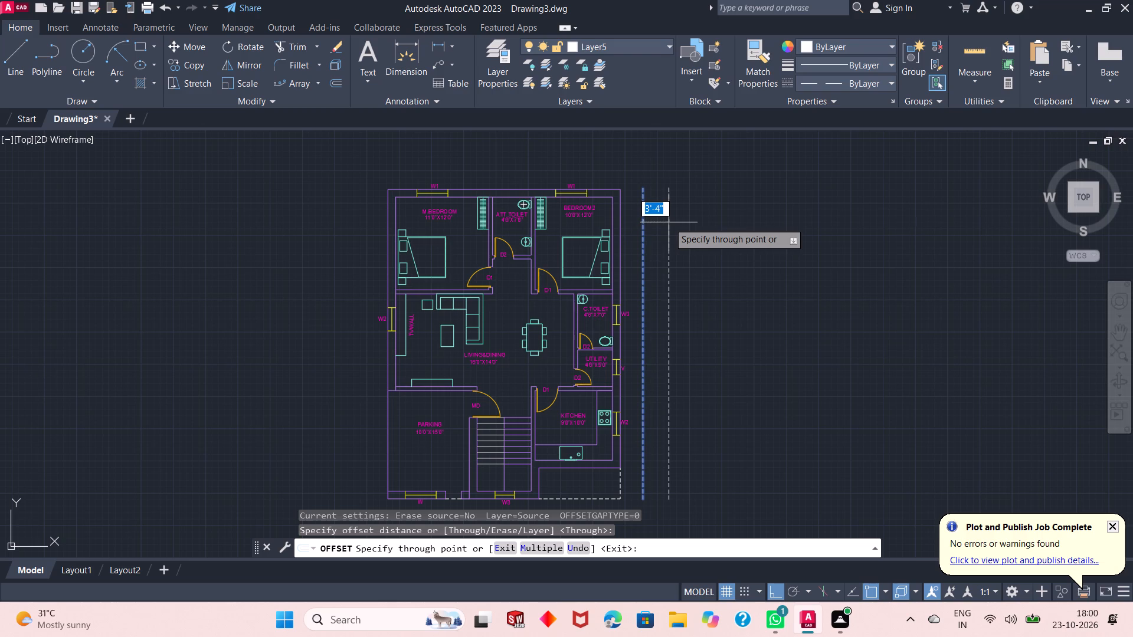
type("4'")
key("Return")
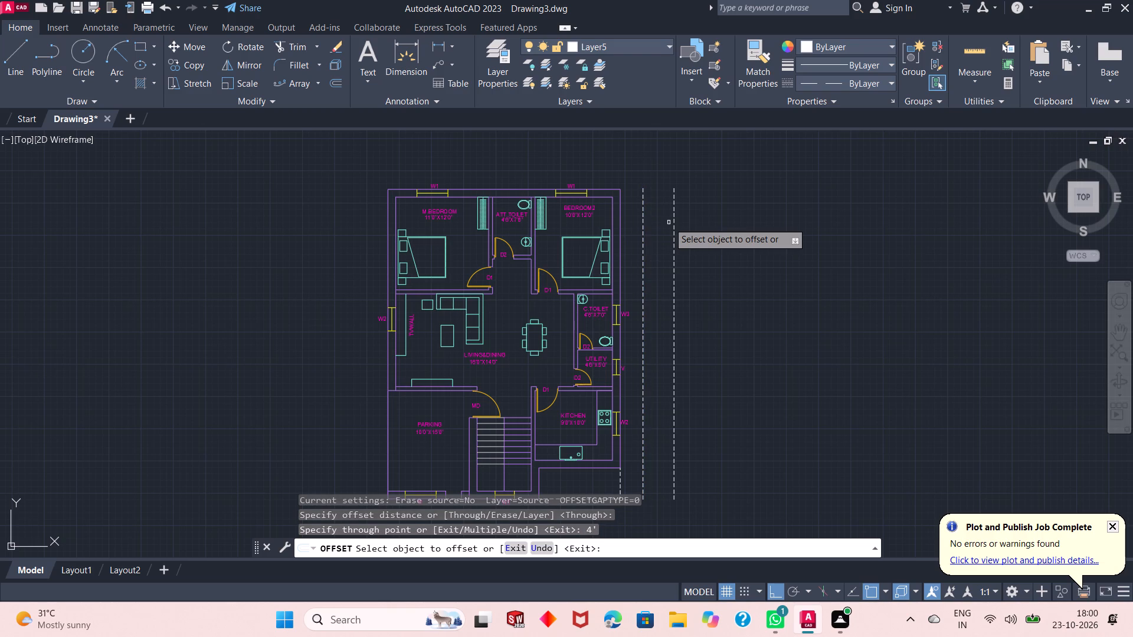
key("Escape")
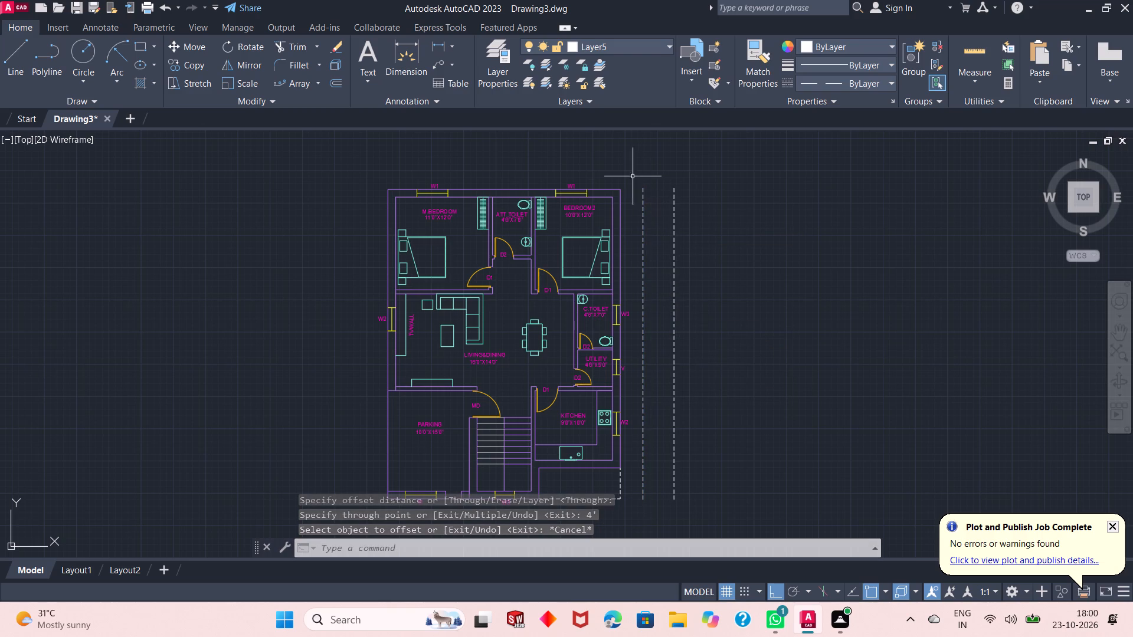
Define an attribute tagged MAINGATE on Layer7 and place it across the short vertical dashed line at the plan's south-east corner, below the kitchen.
scroll(699, 283, "down", 1)
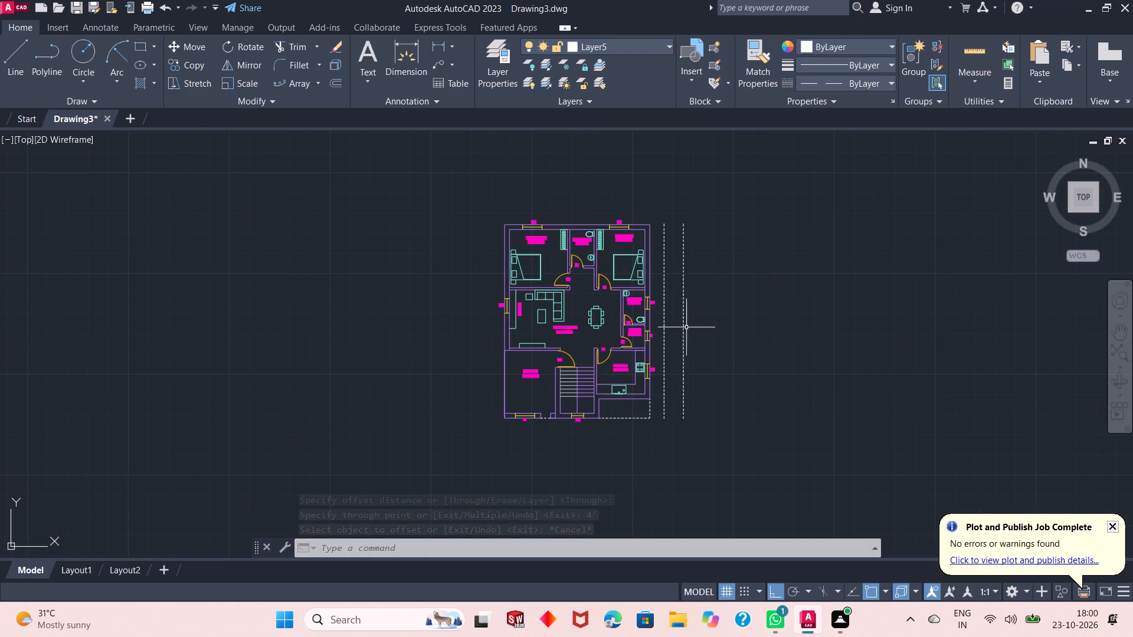
scroll(653, 416, "up", 2)
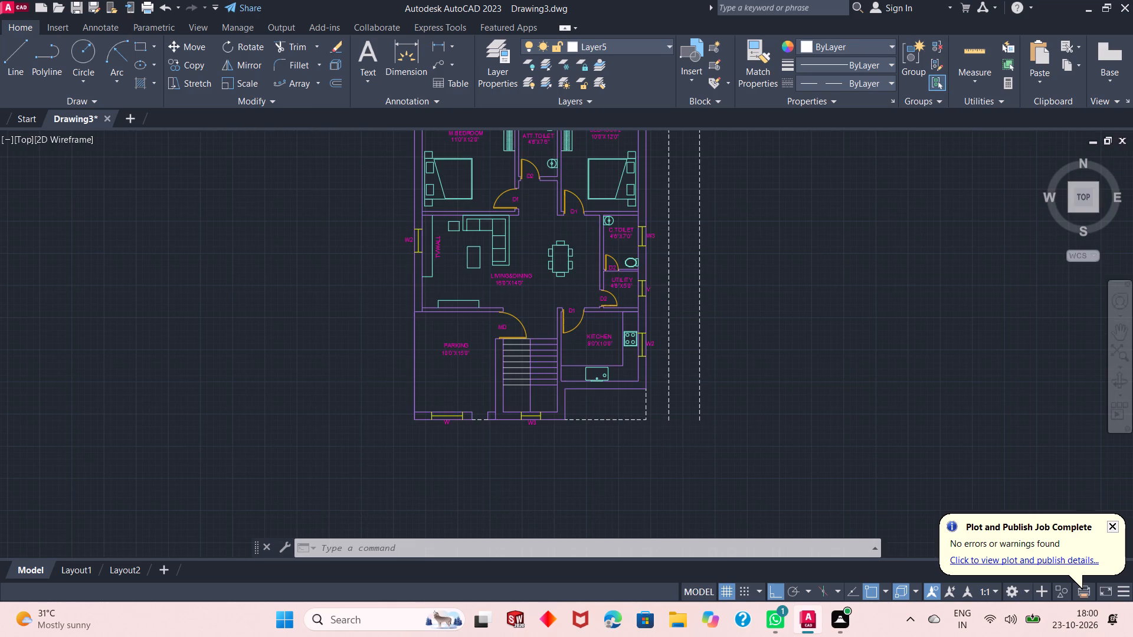
left_click(634, 36)
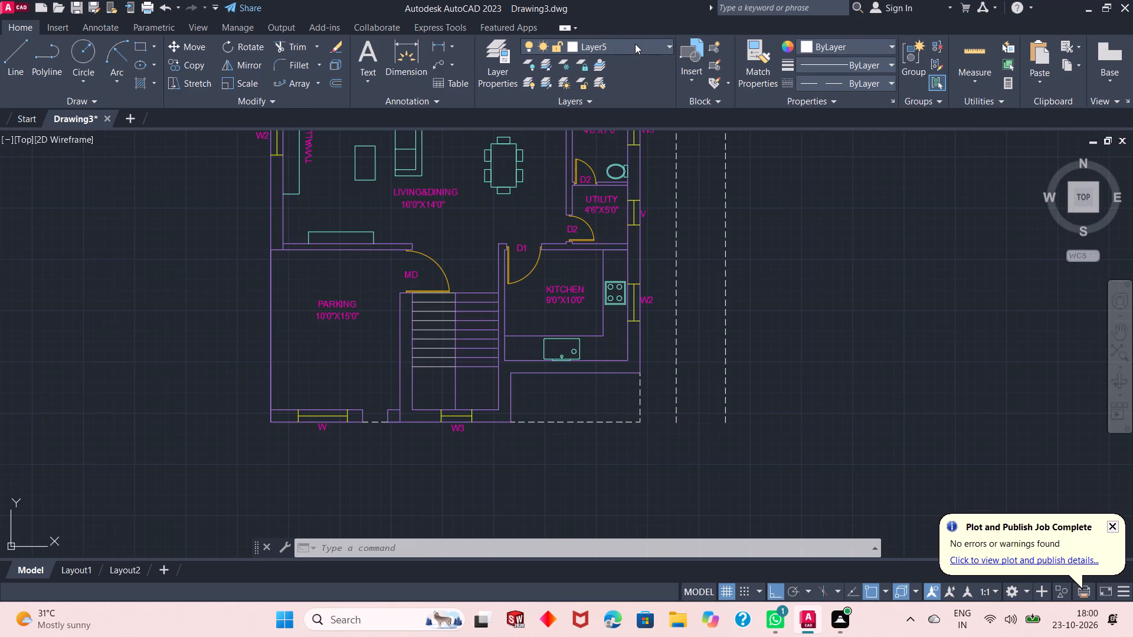
left_click(635, 44)
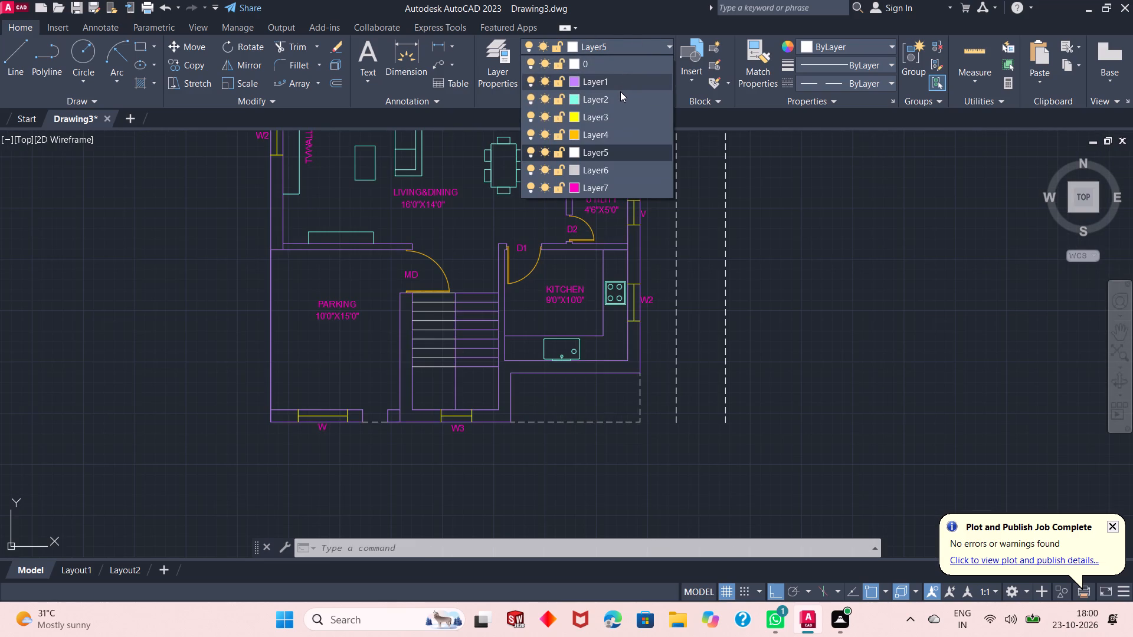
left_click(612, 188)
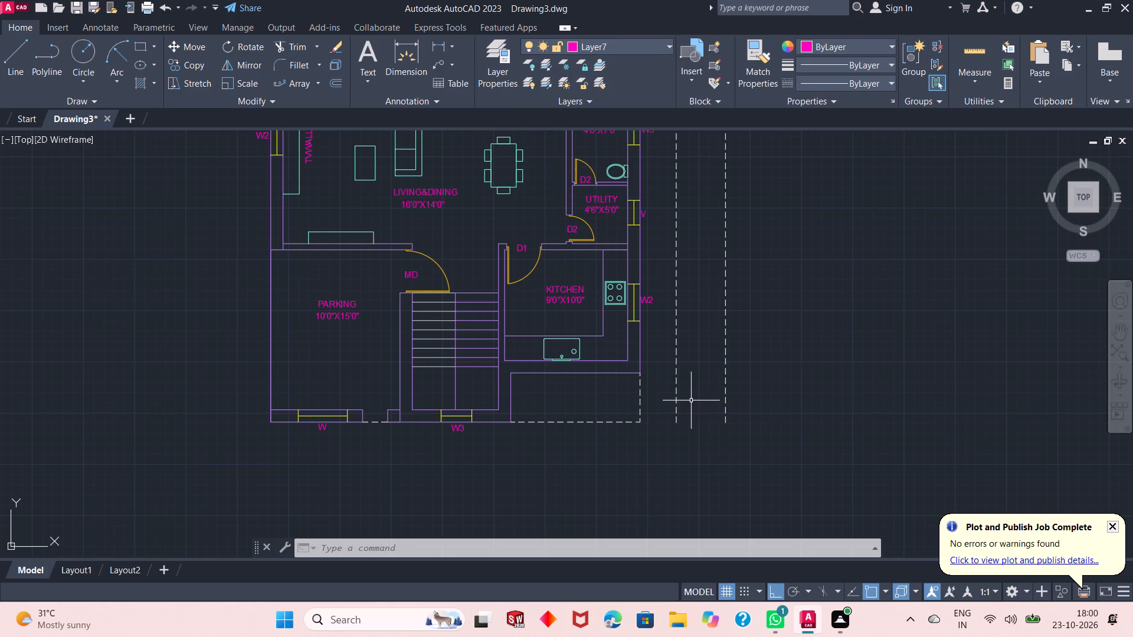
left_click(700, 103)
left_click(685, 117)
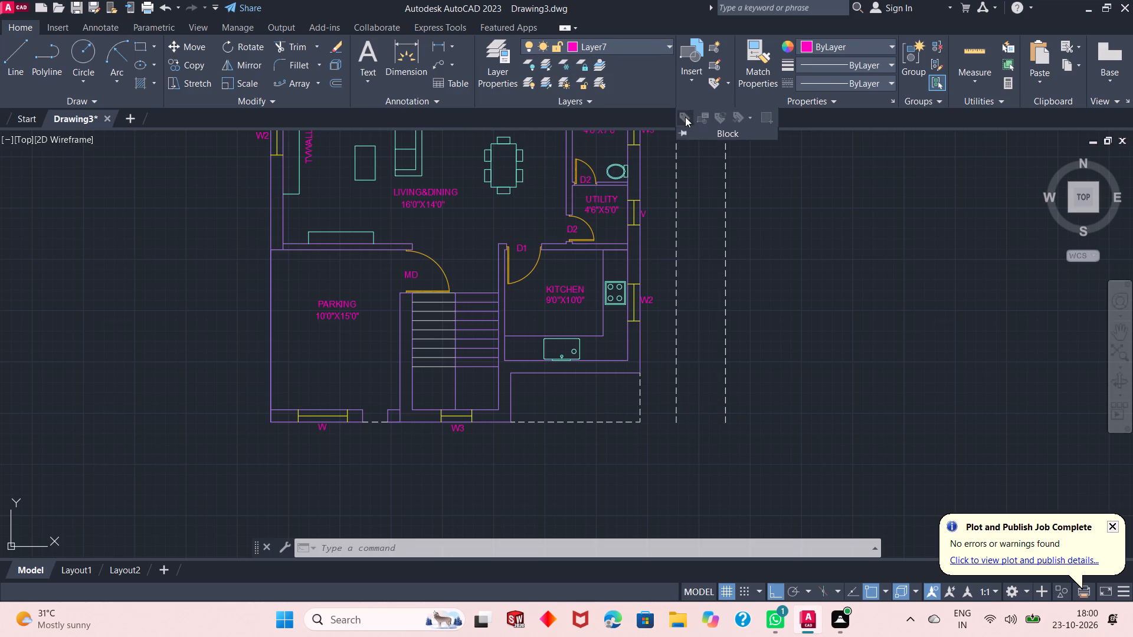
type("MAIN")
type("GATE")
key("Return")
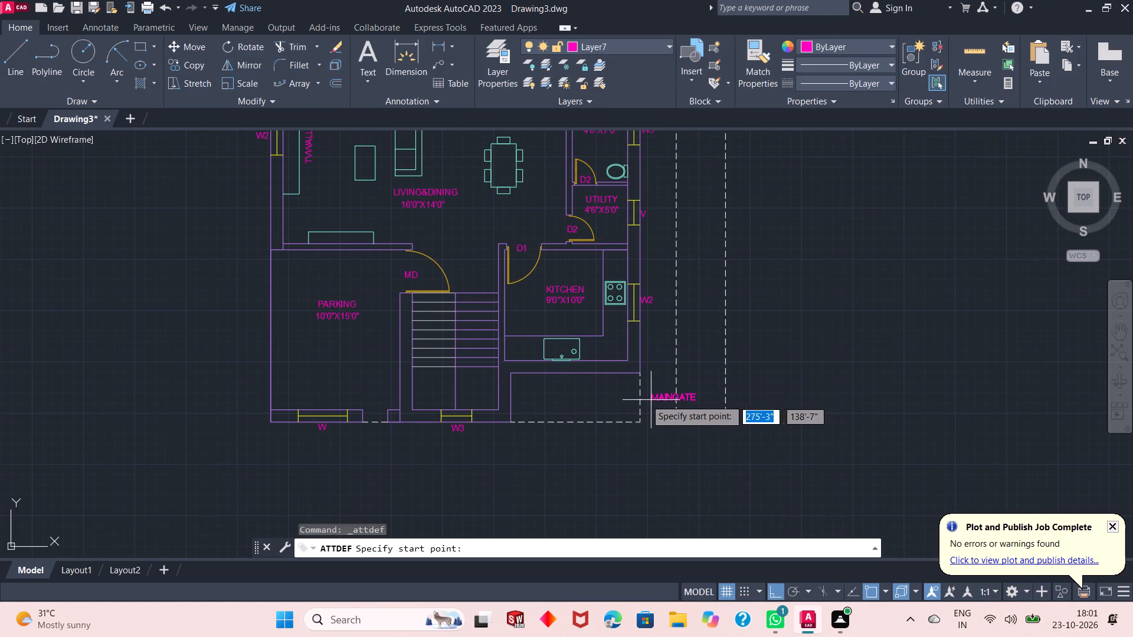
left_click(621, 396)
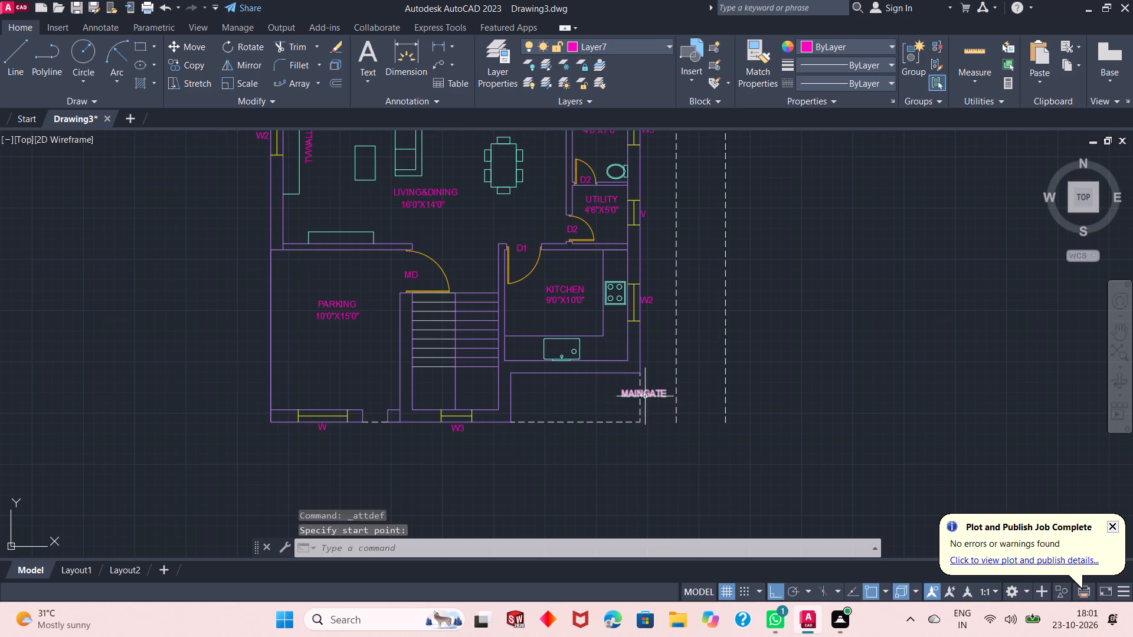
Define an attribute tagged EASTROAD and place it east of the two dashed road lines, level with the C.TOILET and UTILITY.
scroll(650, 396, "up", 3)
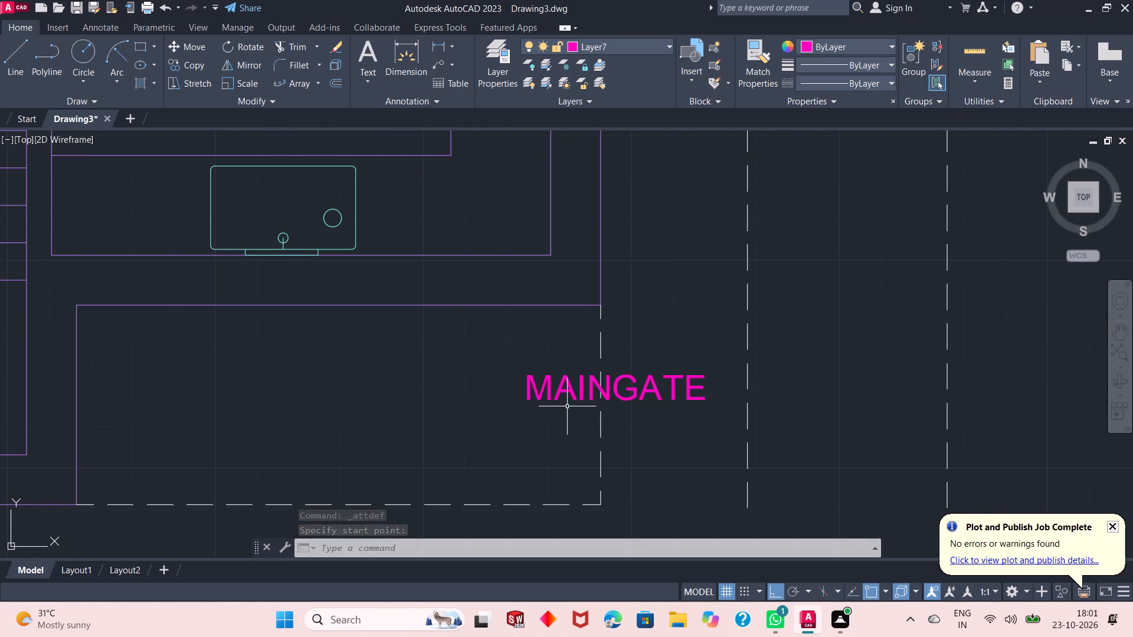
scroll(621, 442, "down", 2)
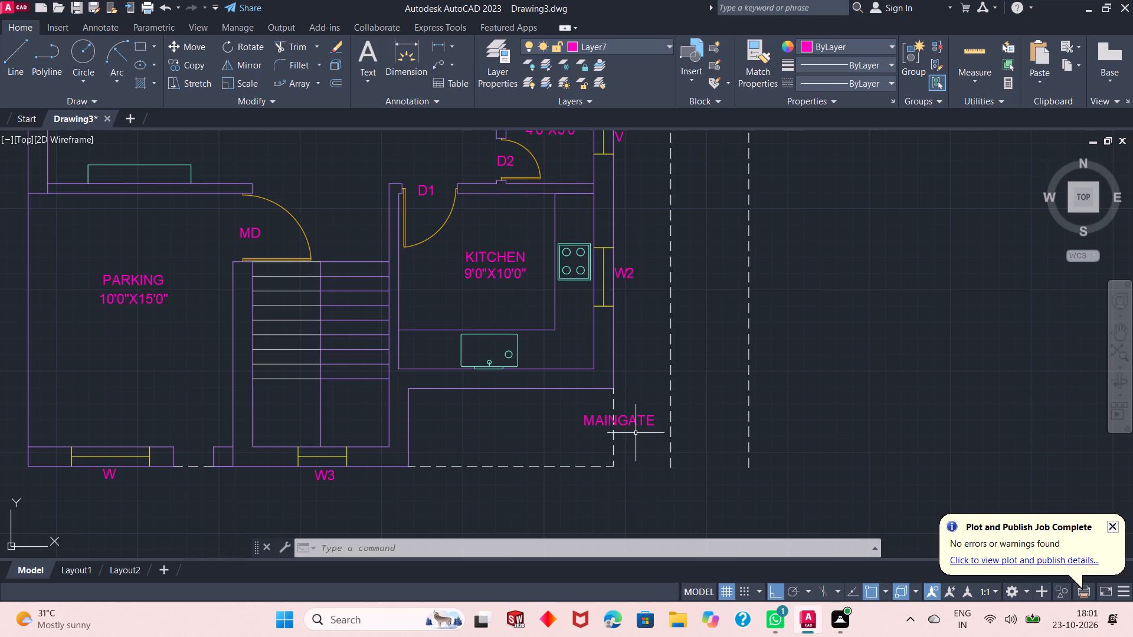
key("Return")
type("EAST")
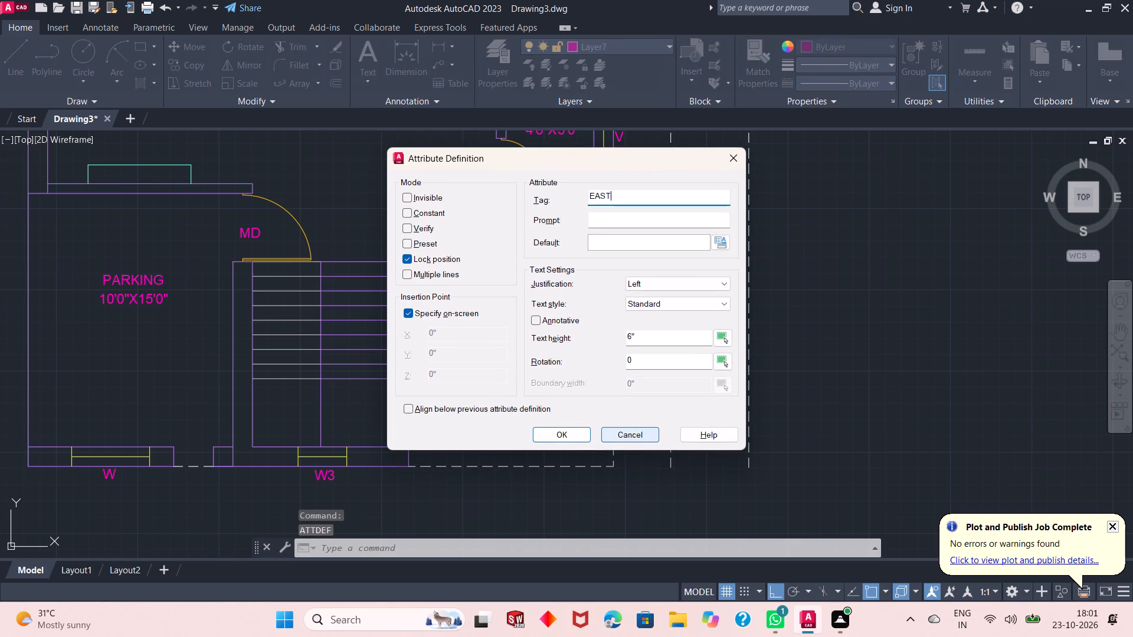
type("ROAD")
key("Return")
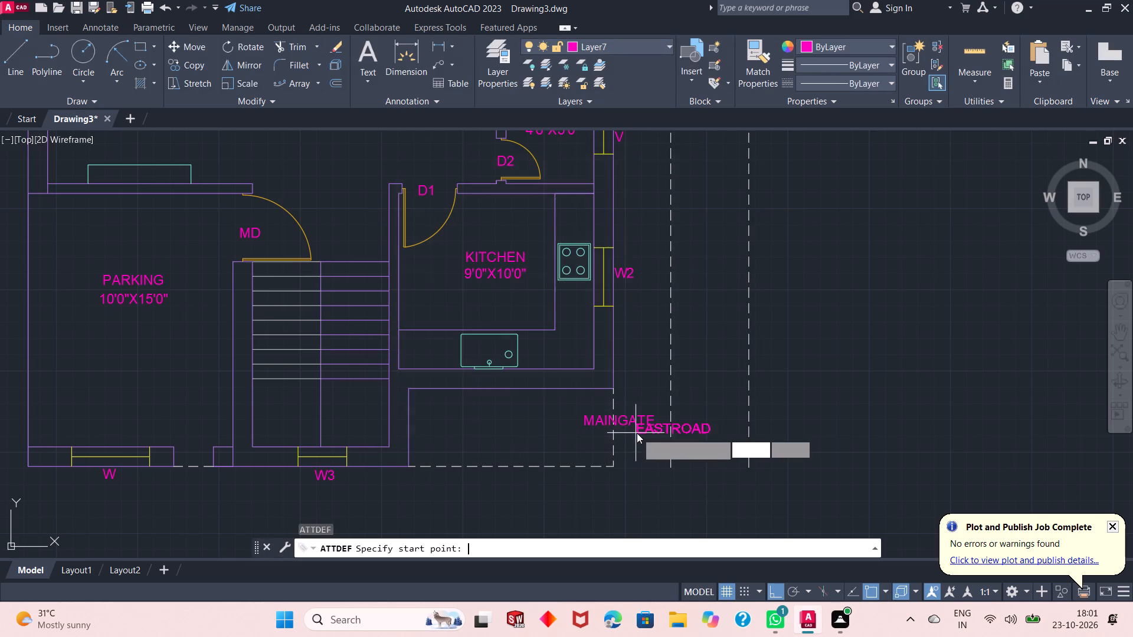
scroll(667, 477, "down", 3)
scroll(678, 393, "up", 2)
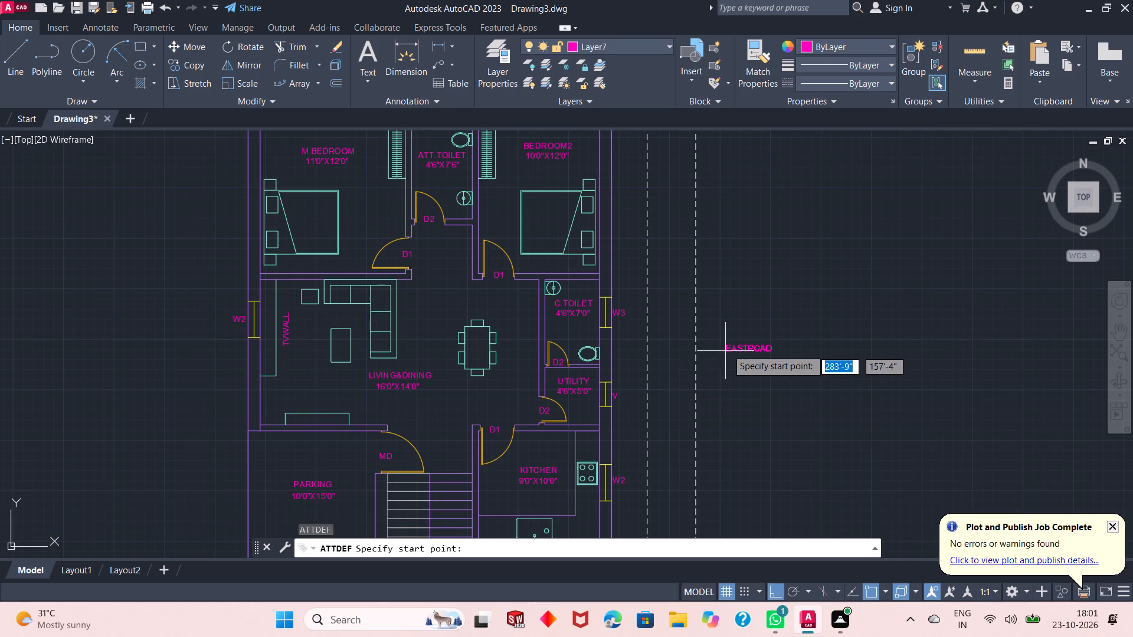
left_click(729, 341)
Rotate the EASTROAD text 90° so it reads vertically, parallel to the road lines.
left_click(741, 336)
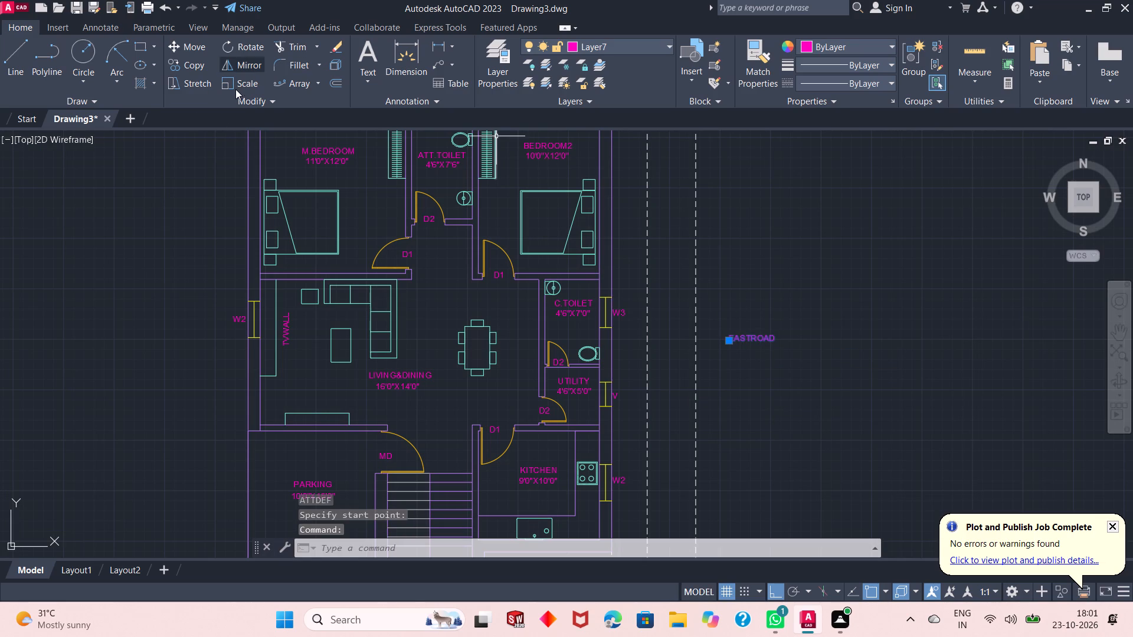
left_click(231, 42)
left_click(759, 341)
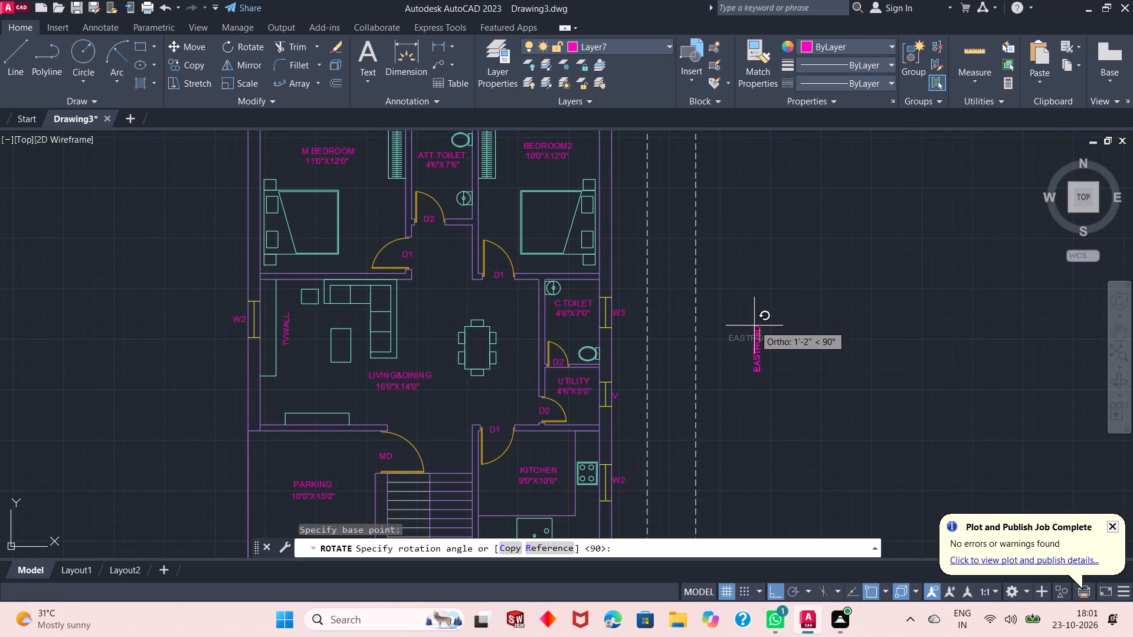
left_click(748, 313)
Move the EASTROAD text about 6'-9" west, centring it between the two dashed road lines.
left_click(756, 338)
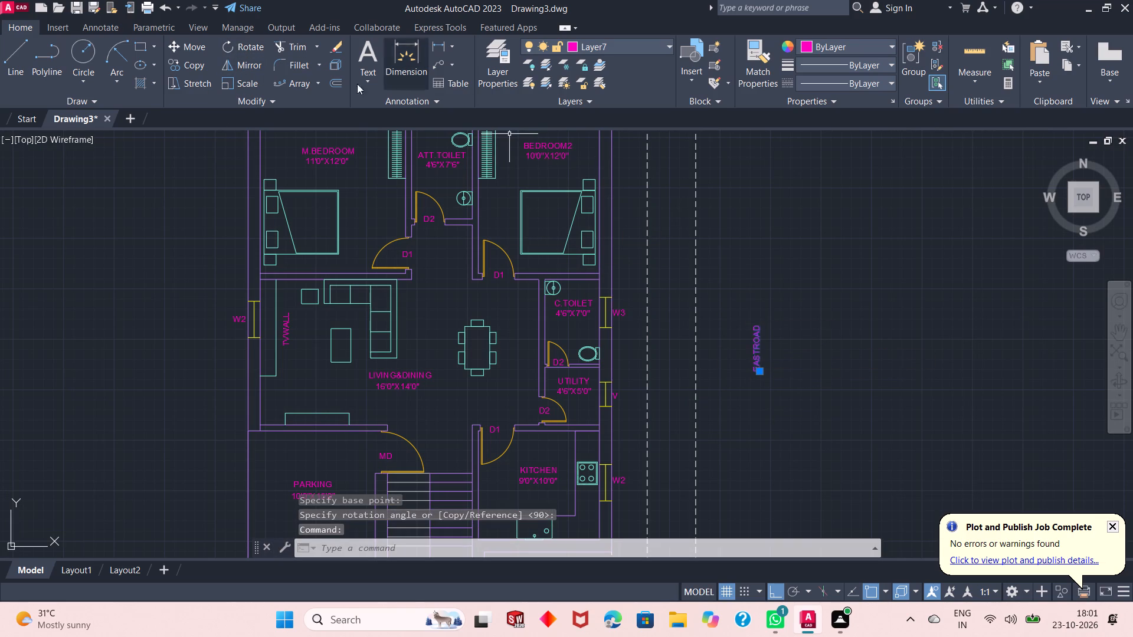
left_click(193, 52)
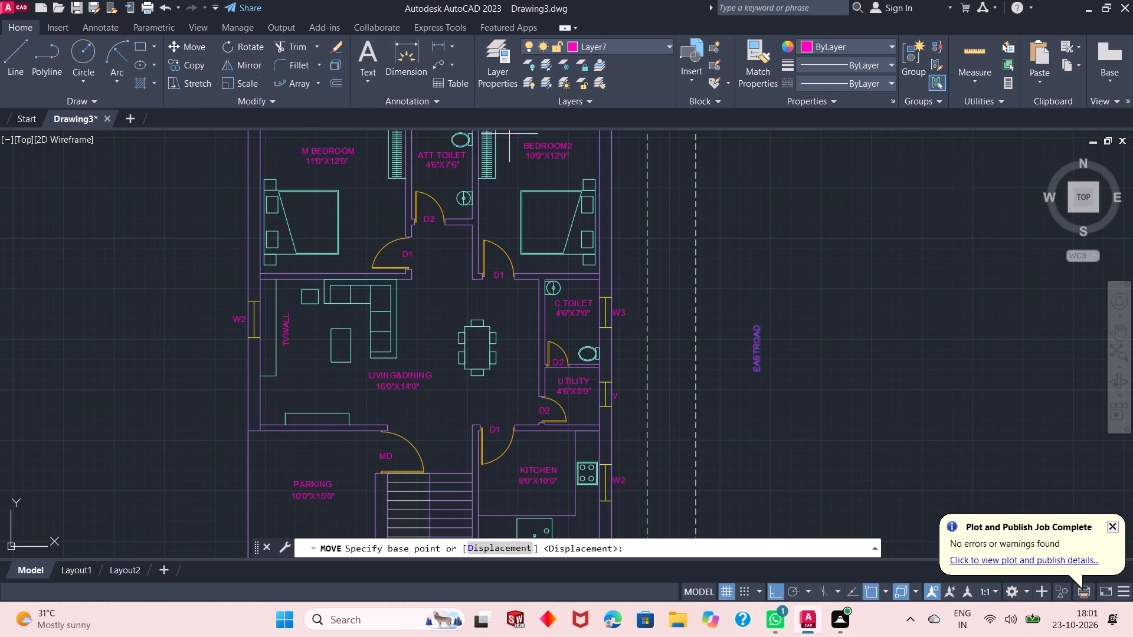
left_click(756, 343)
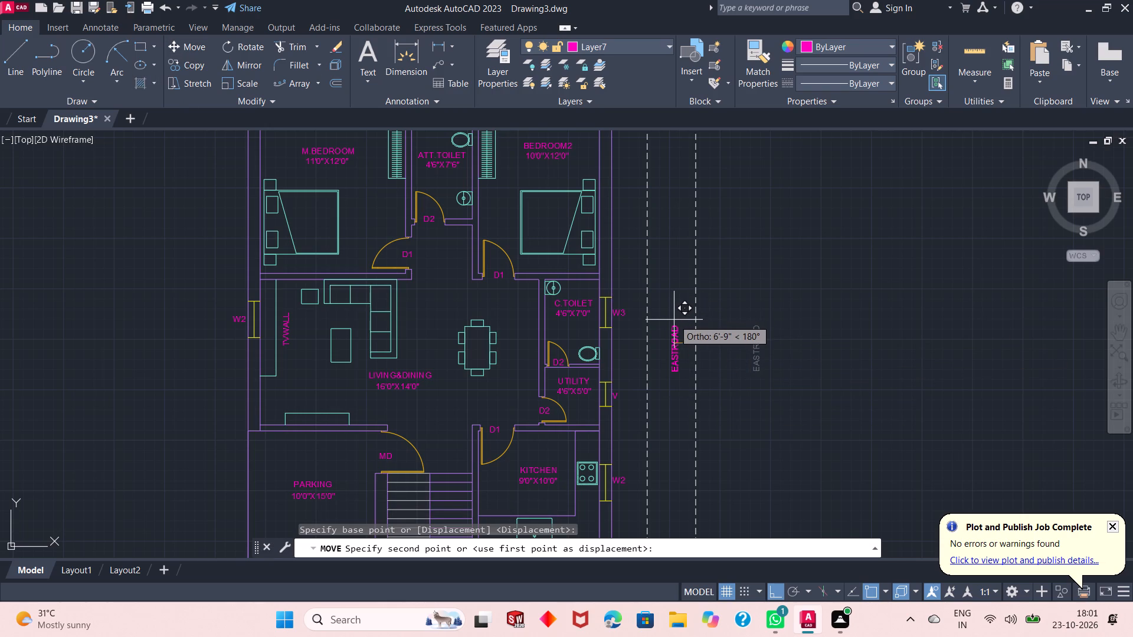
left_click(674, 320)
scroll(686, 353, "down", 1)
scroll(677, 380, "up", 1)
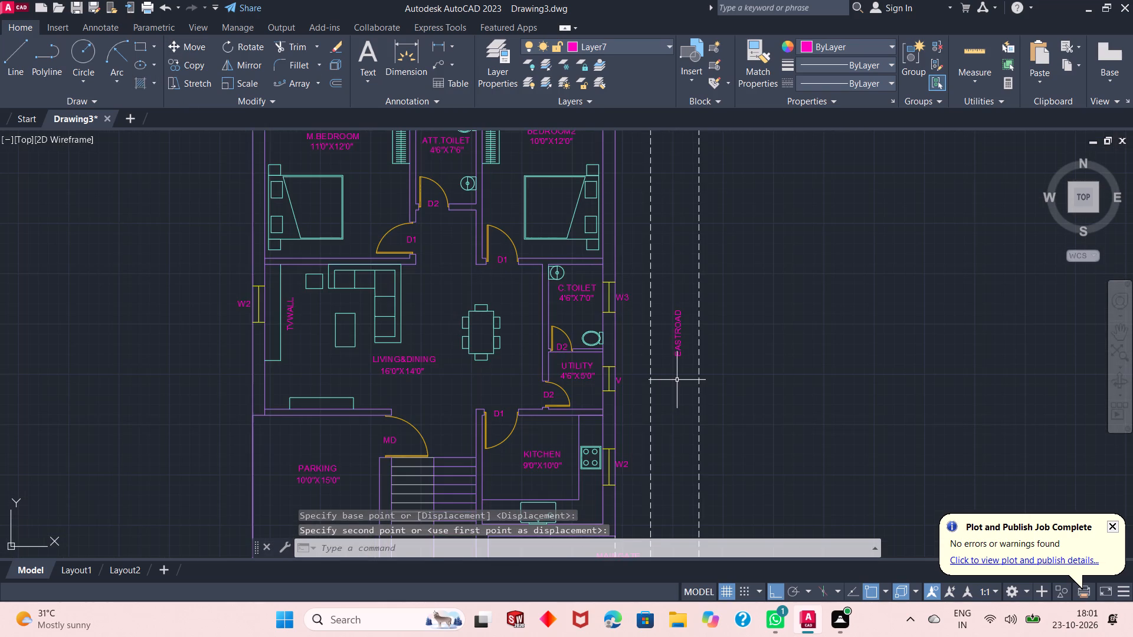
Undo the EASTROAD text's move, its rotation and its attribute definition.
scroll(736, 334, "down", 1)
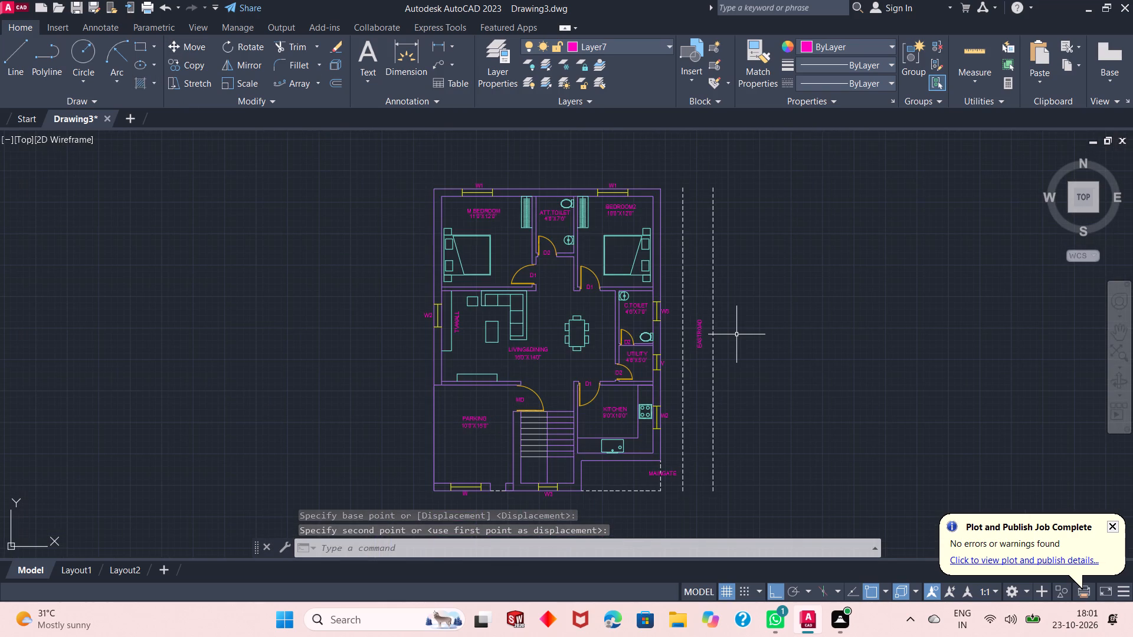
key("ctrl+z")
key("ctrl+z")
key("ctrl+z")
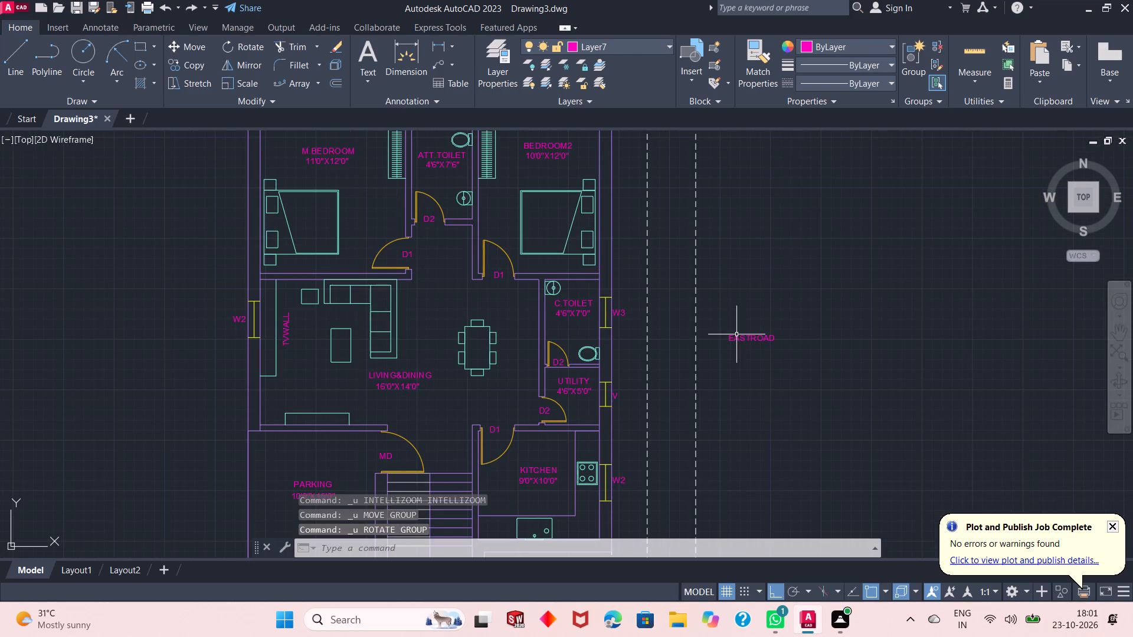
key("ctrl+z")
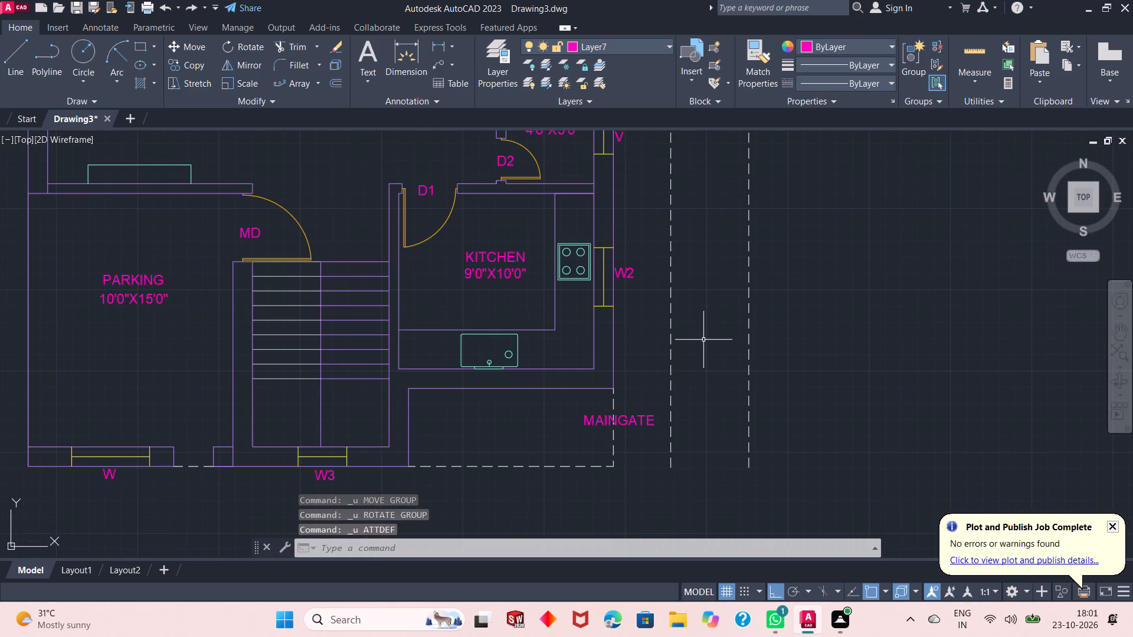
Define an attribute tagged EASTROAD with a text height of 1'6" and place it east of the dashed road lines, beside the kitchen.
left_click(699, 98)
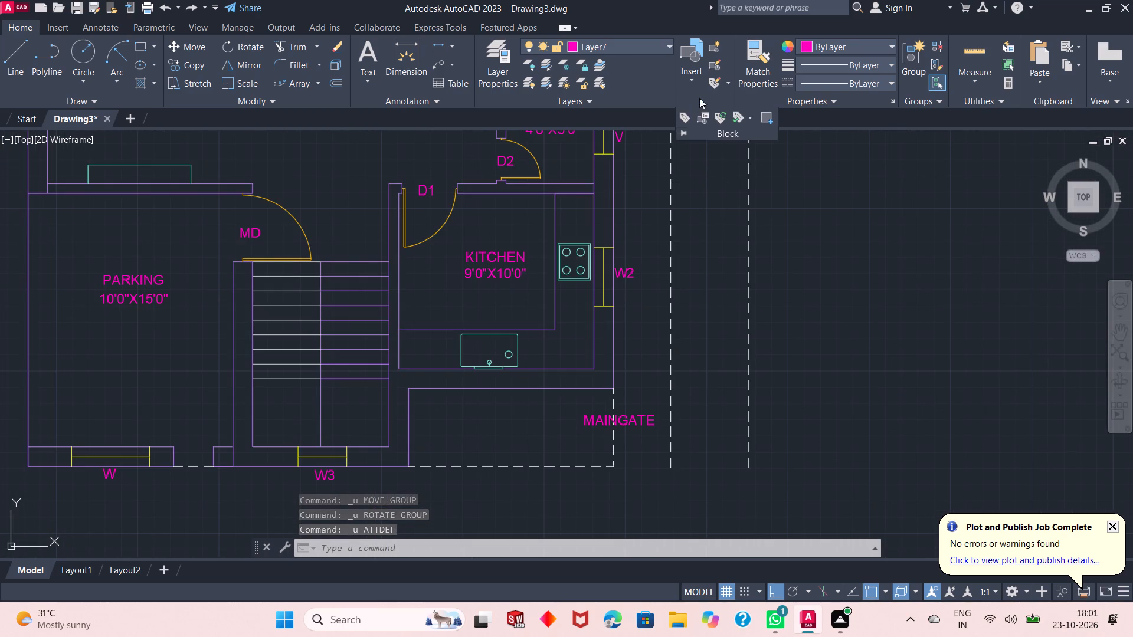
left_click(683, 114)
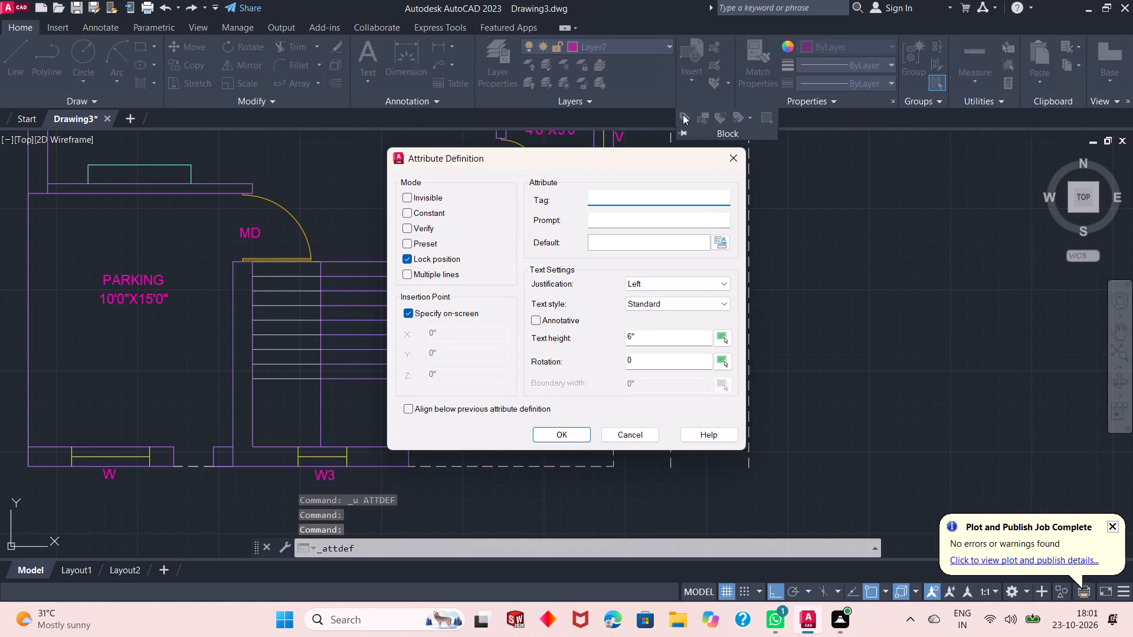
key("e")
type("ASTROAD")
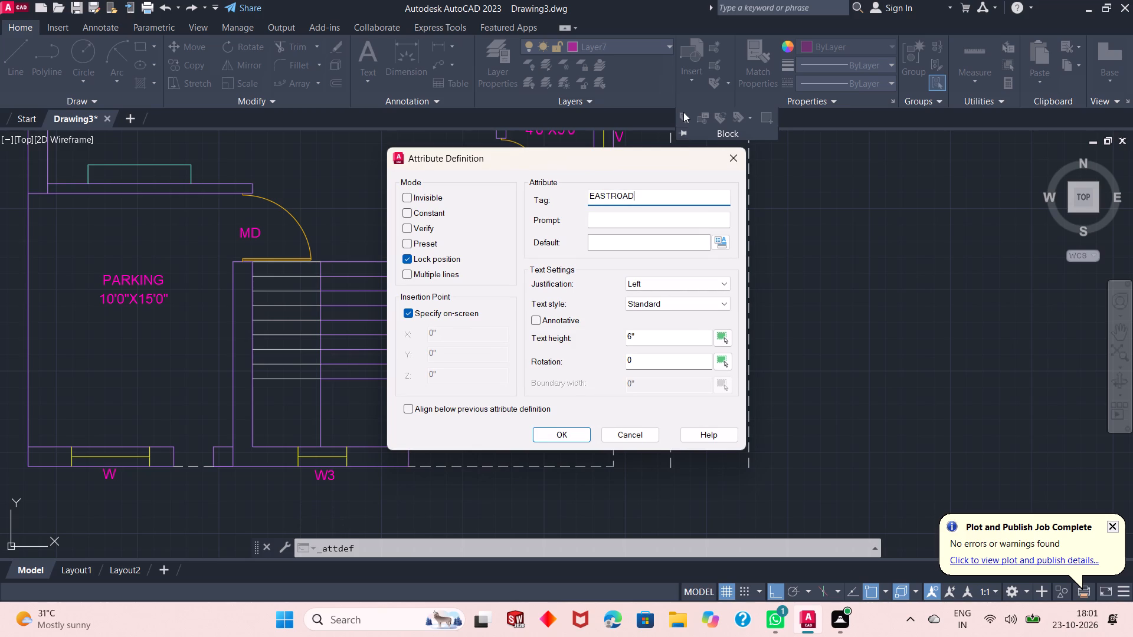
left_click(657, 341)
key("BackSpace")
key("BackSpace")
key("BackSpace")
key("BackSpace")
key("BackSpace")
key("BackSpace")
key("BackSpace")
key("BackSpace")
key("BackSpace")
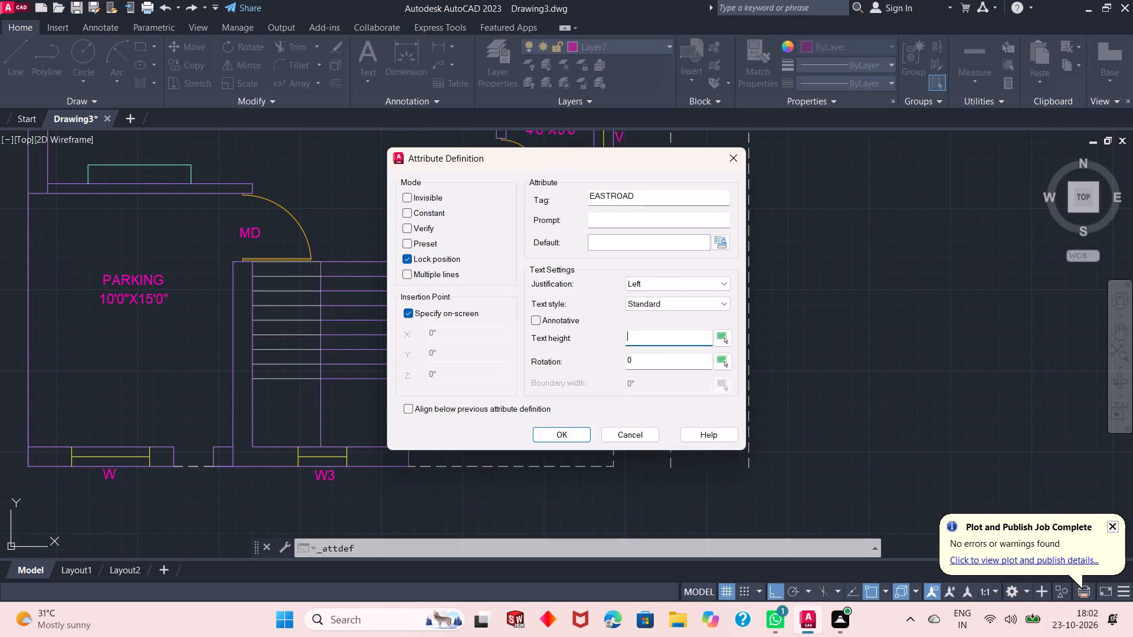
type("1'")
type("6\"")
key("Return")
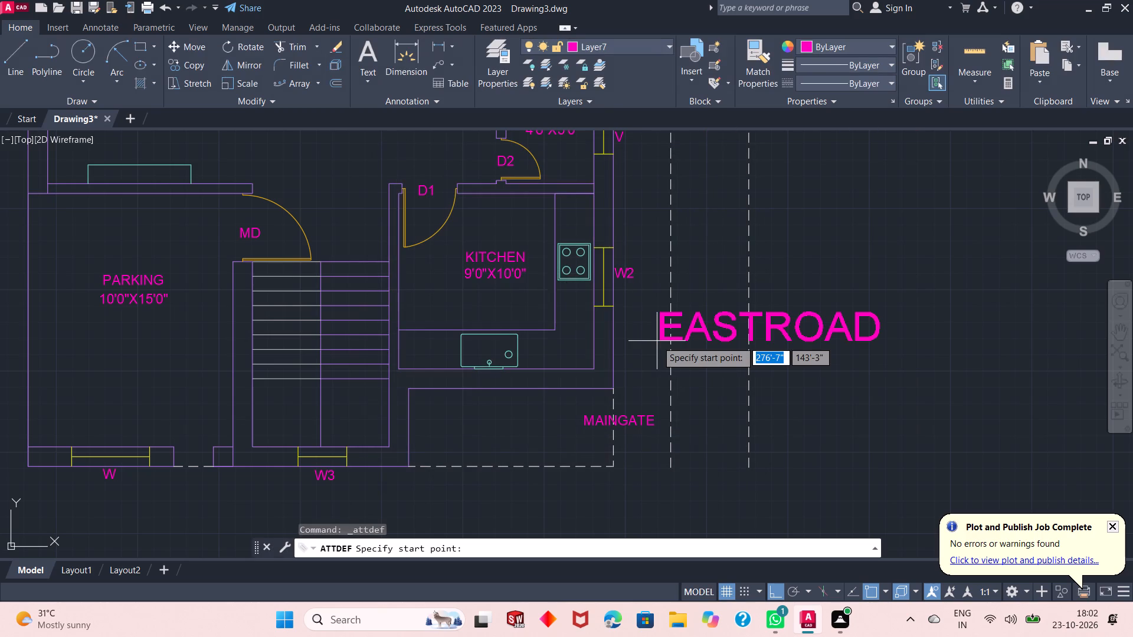
left_click(775, 307)
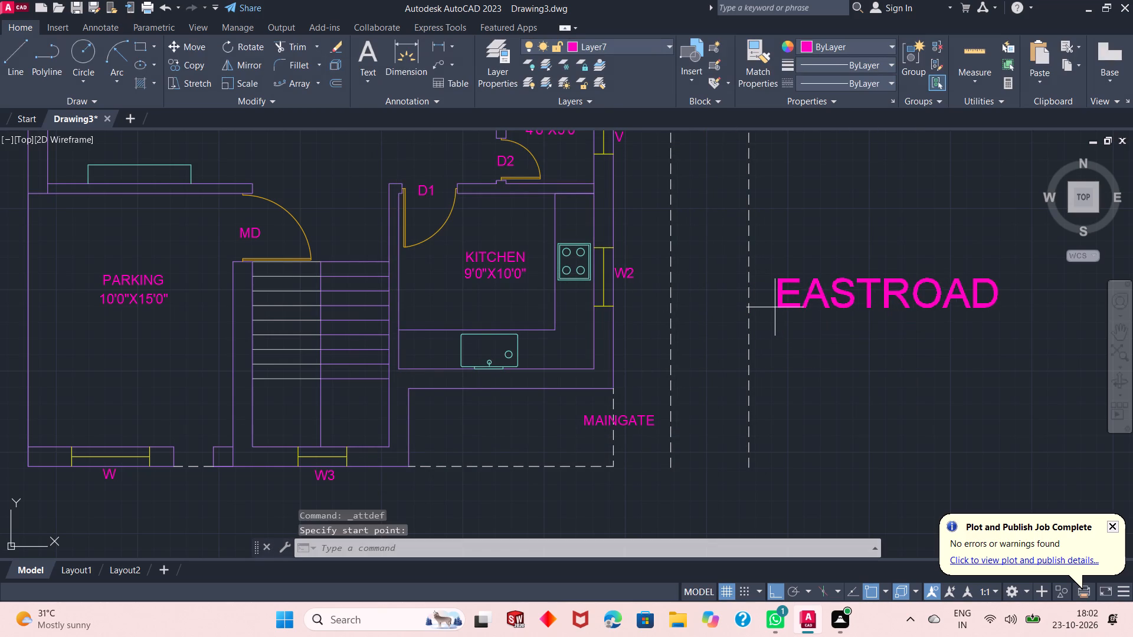
Rotate the large EASTROAD text 90° so it reads vertically, parallel to the road lines.
left_click(834, 291)
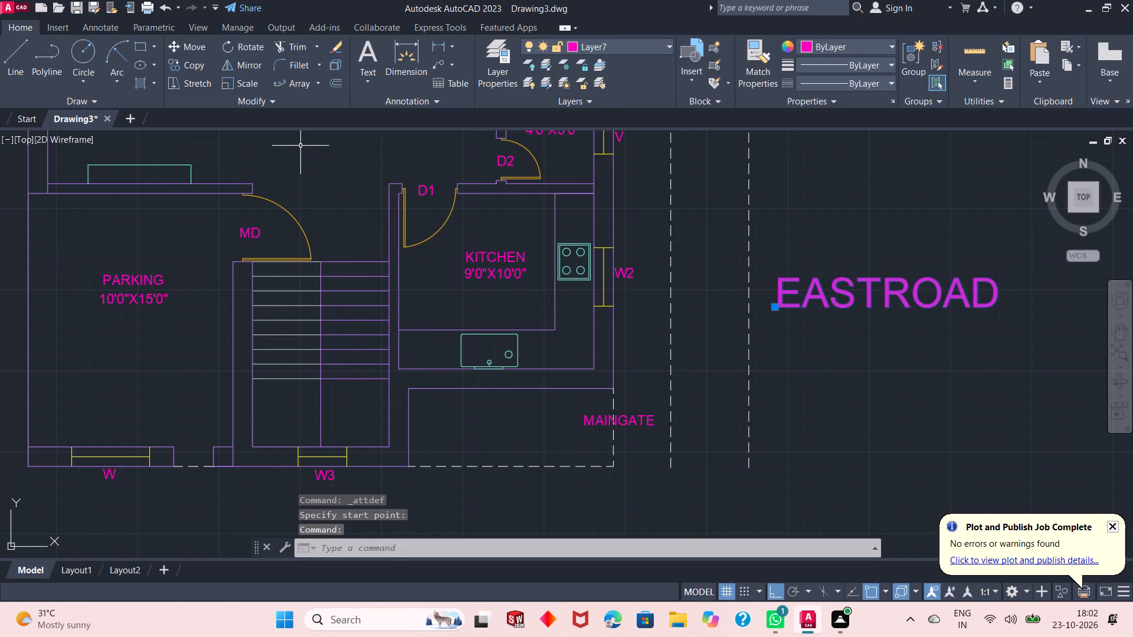
left_click(245, 50)
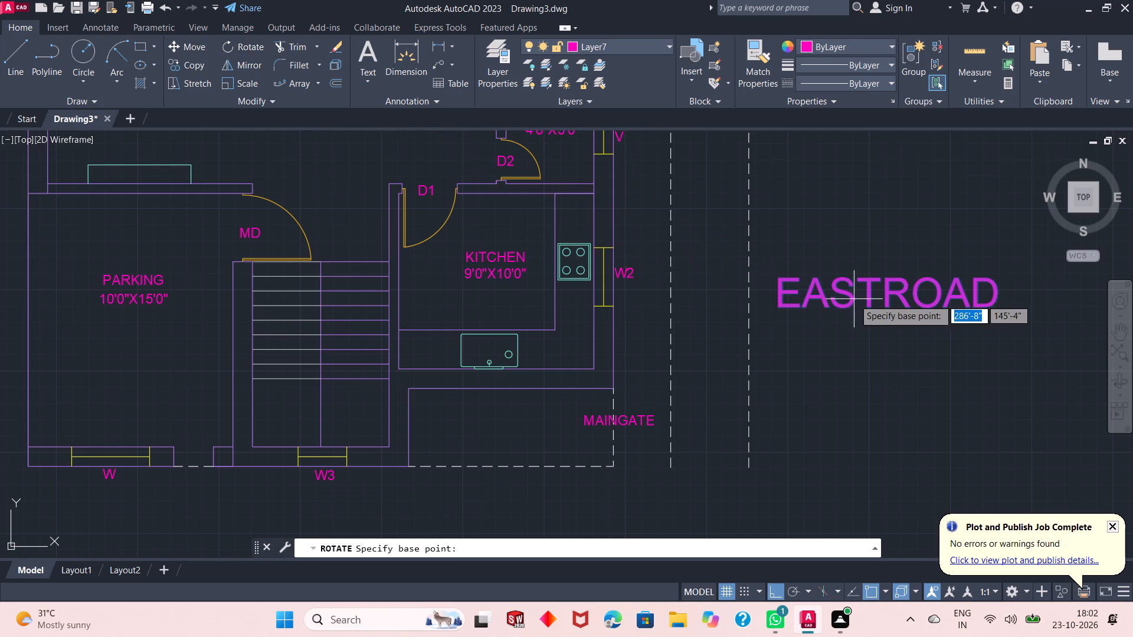
left_click(862, 298)
double_click(850, 273)
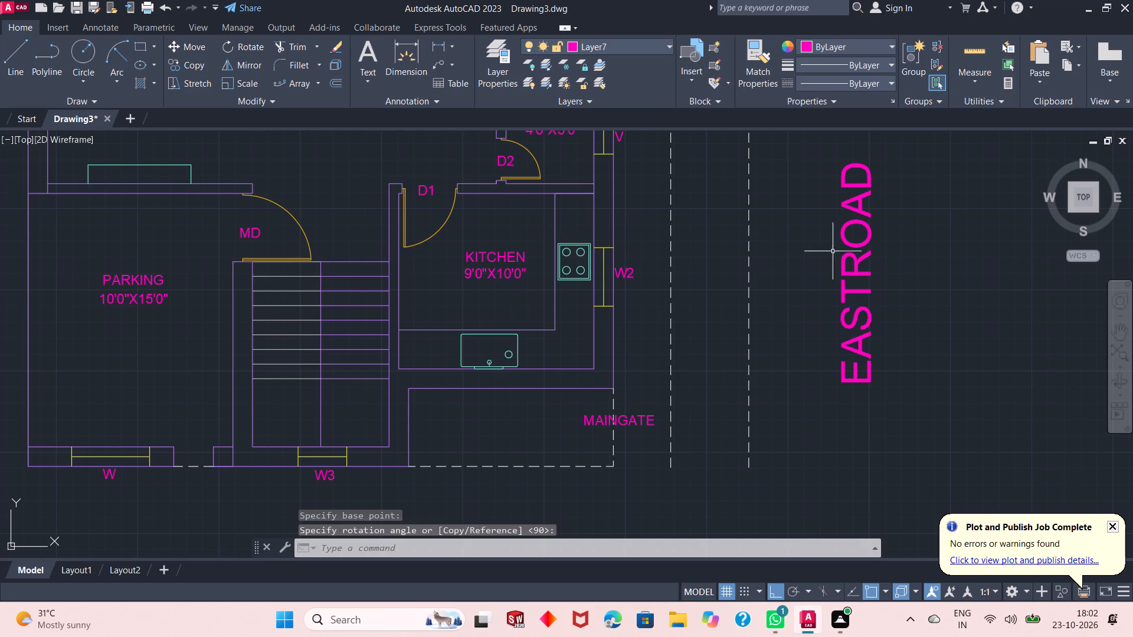
Move the EASTROAD text, with Ortho off, between the two dashed road lines, level with the C.TOILET and UTILITY.
left_click(871, 241)
left_click(185, 43)
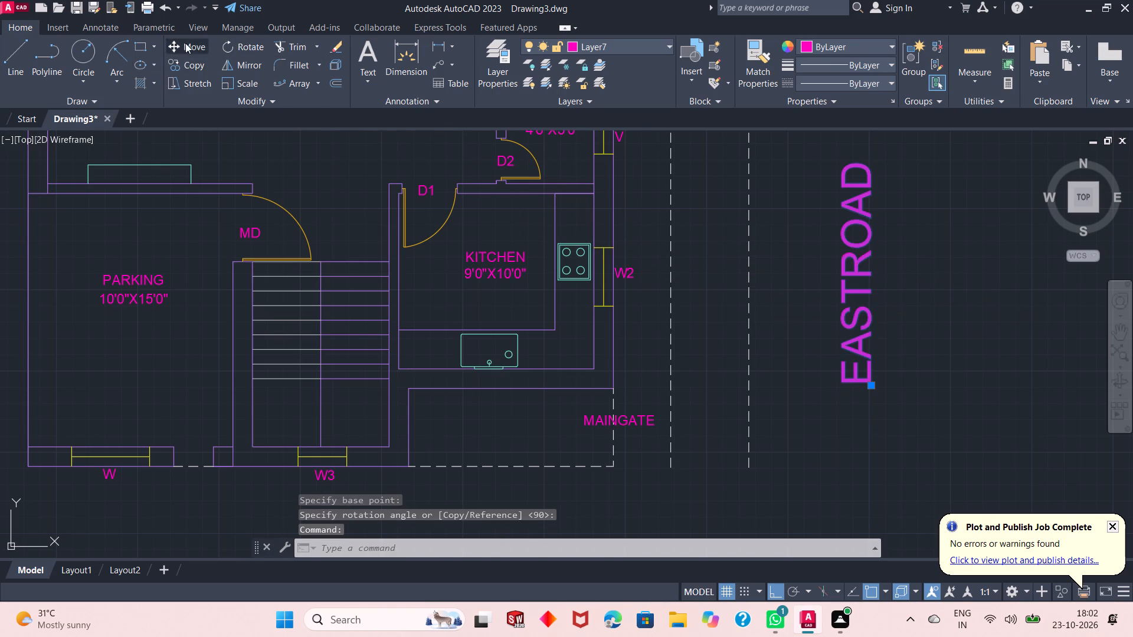
scroll(502, 347, "down", 2)
left_click(641, 308)
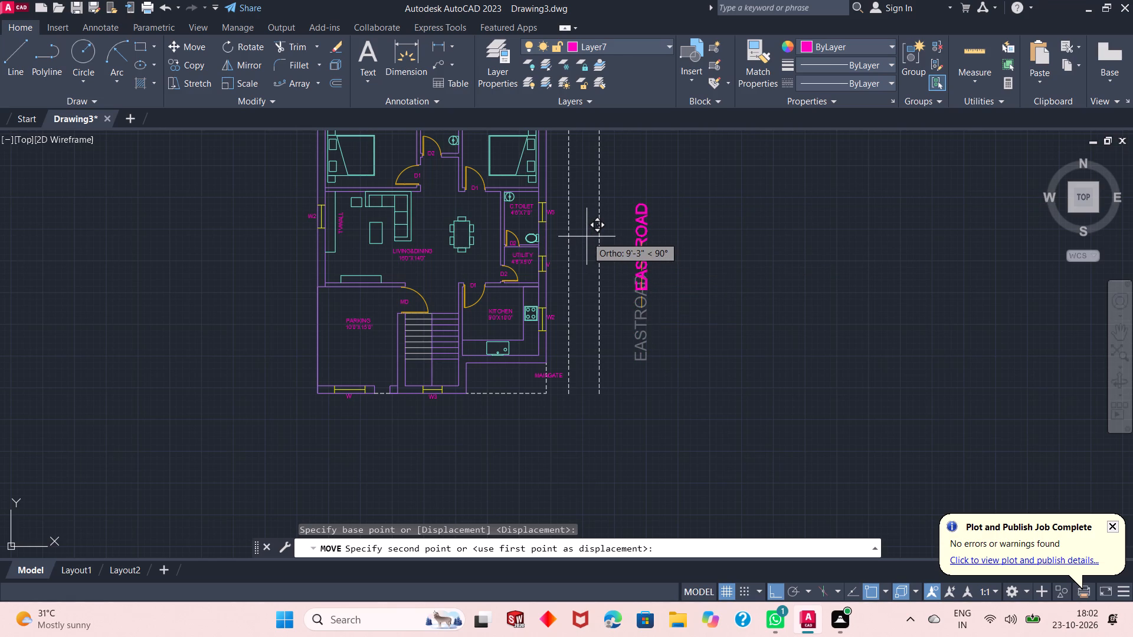
key("F8")
scroll(649, 288, "down", 2)
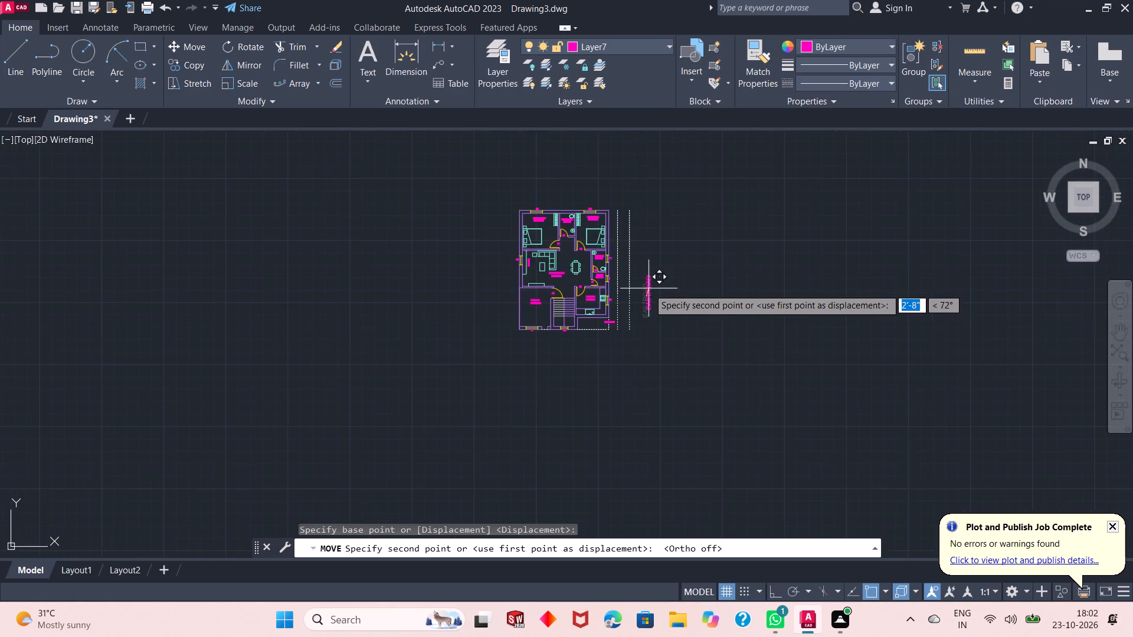
scroll(612, 248, "up", 2)
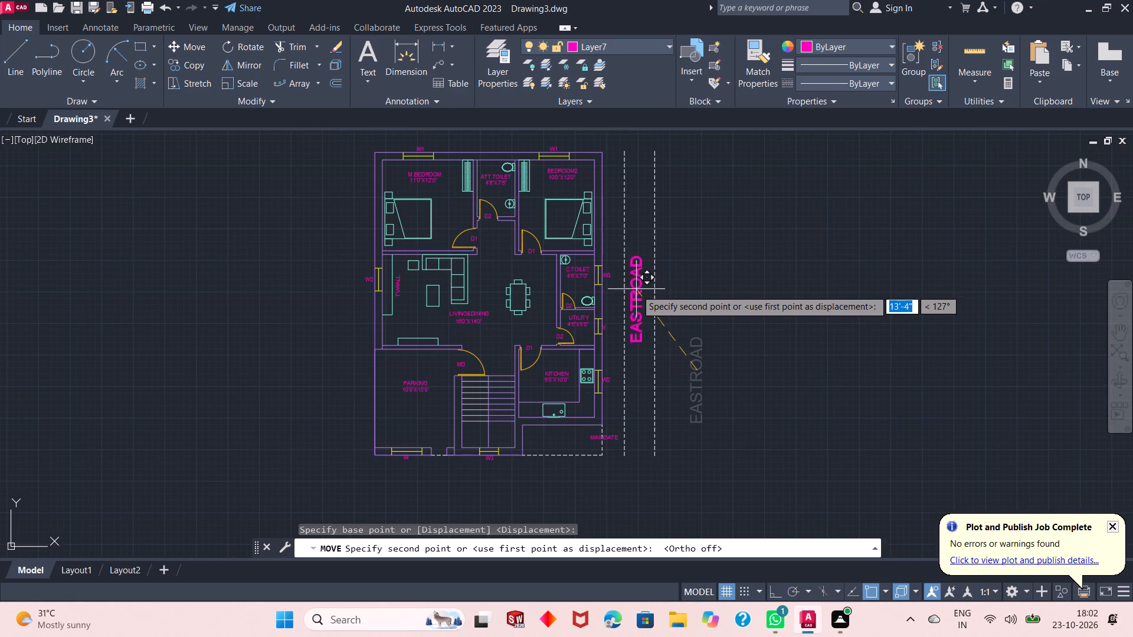
left_click(641, 294)
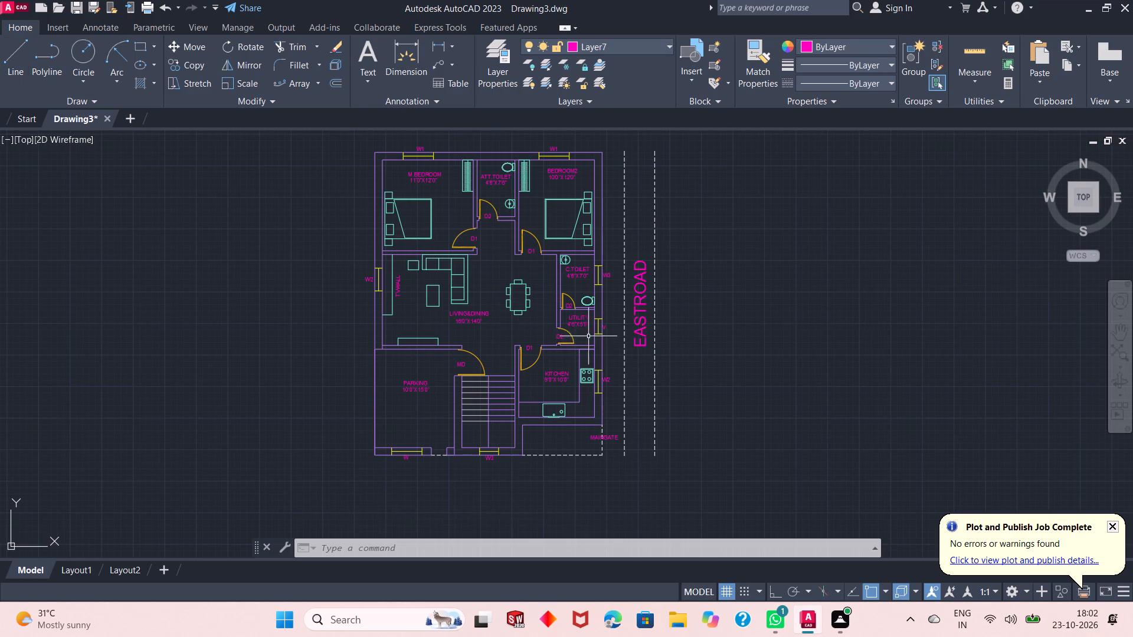
Examine the whole floor plan and its room, door, window, gate and road labels.
scroll(636, 314, "up", 2)
scroll(643, 282, "down", 1)
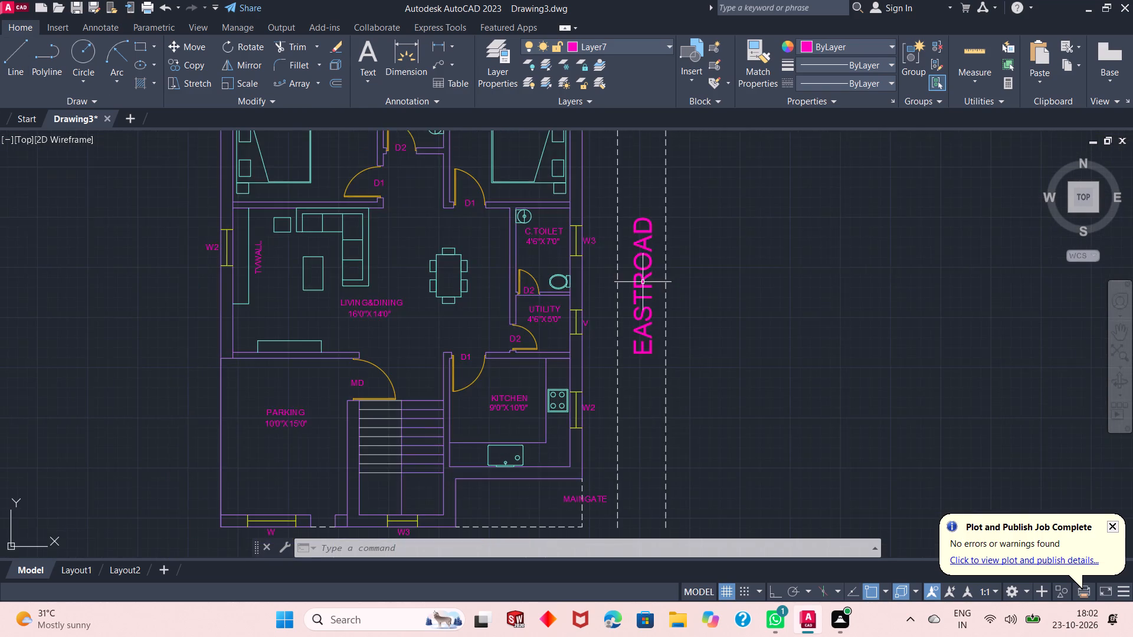
scroll(641, 283, "down", 2)
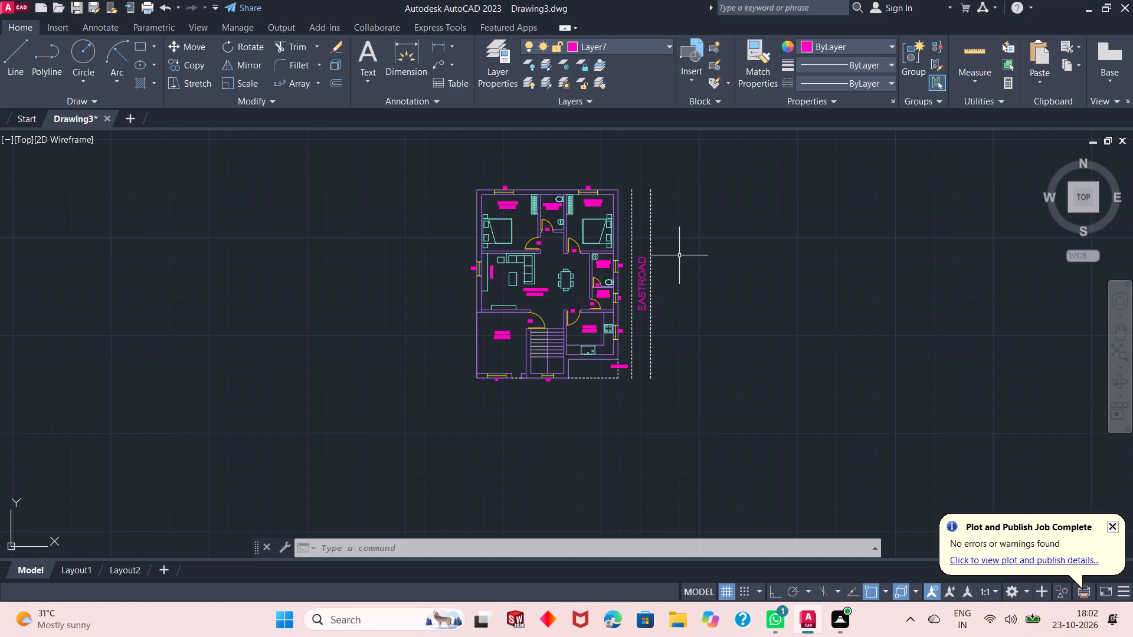
scroll(608, 268, "up", 1)
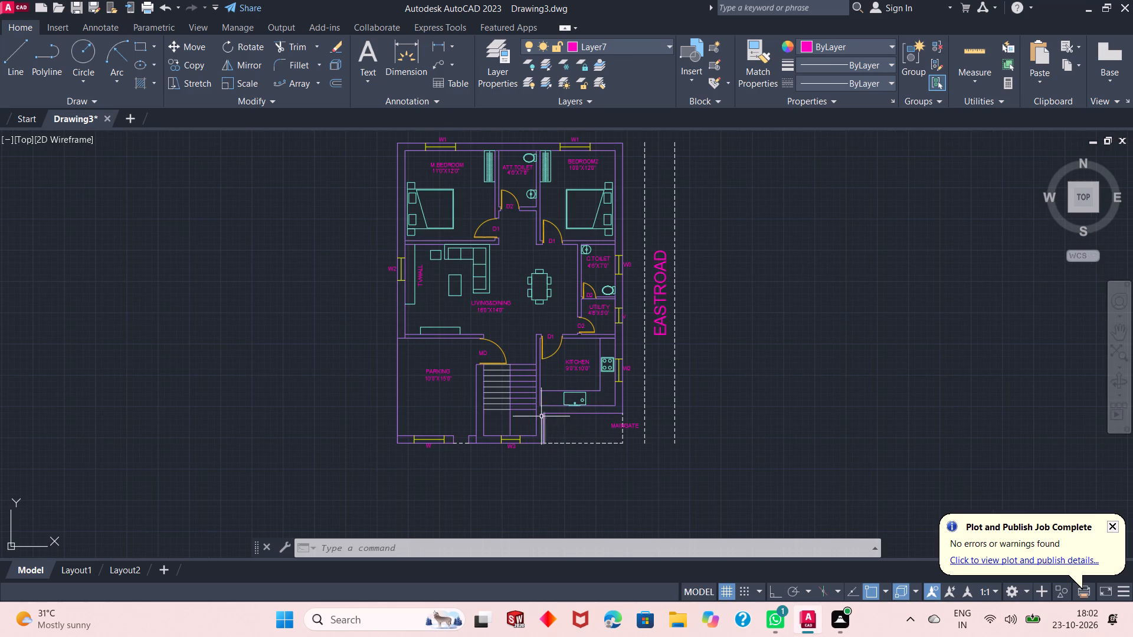
scroll(402, 357, "up", 1)
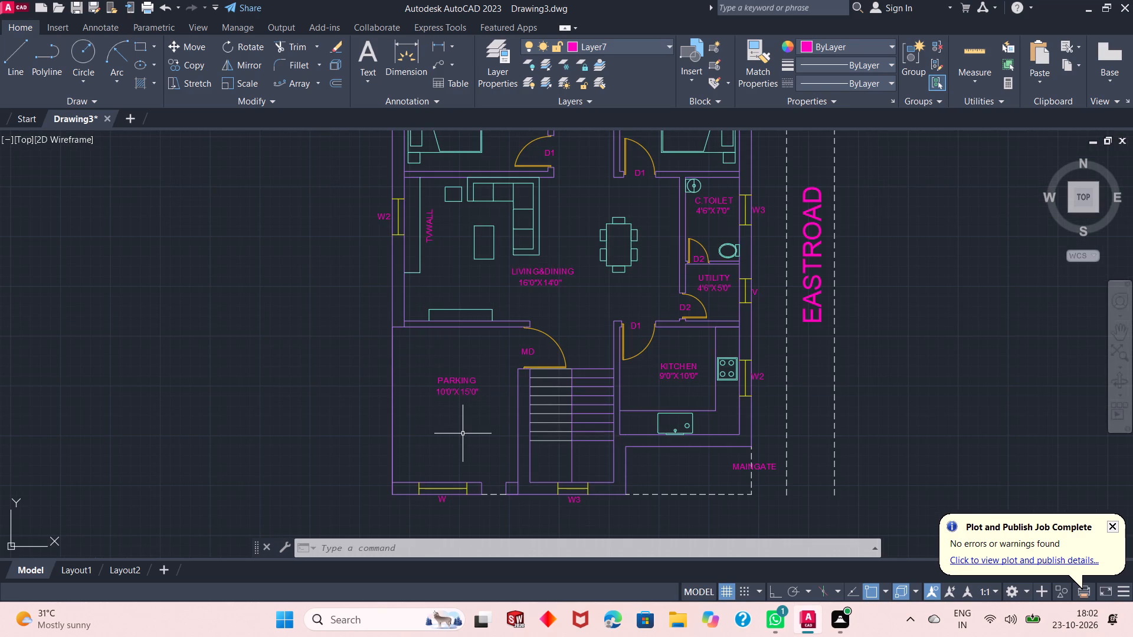
scroll(461, 438, "down", 1)
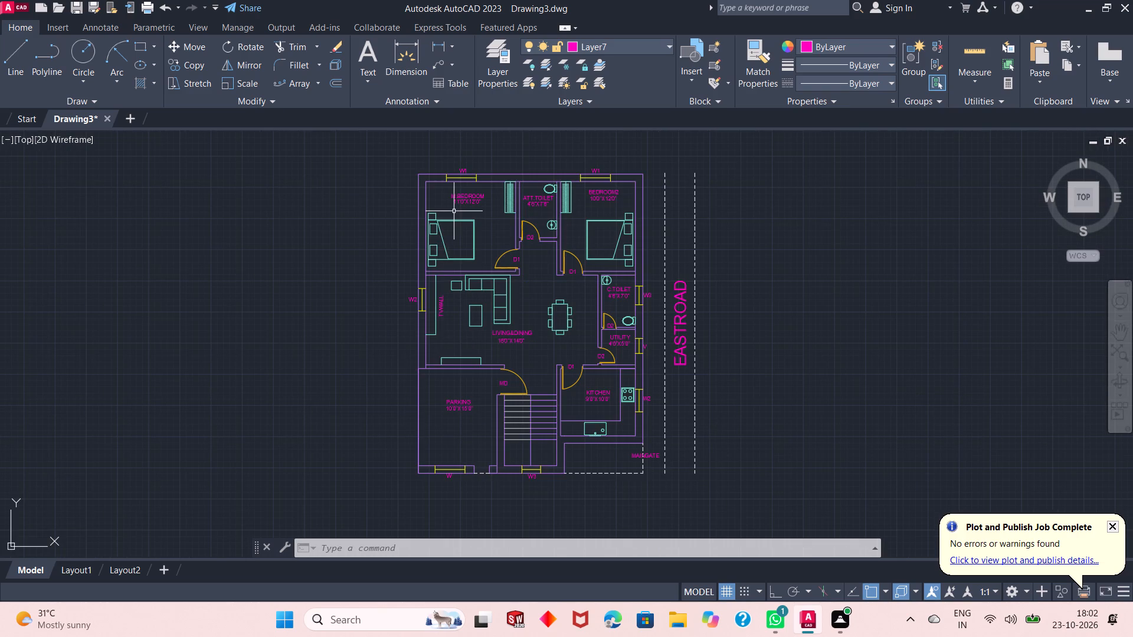
scroll(570, 201, "up", 1)
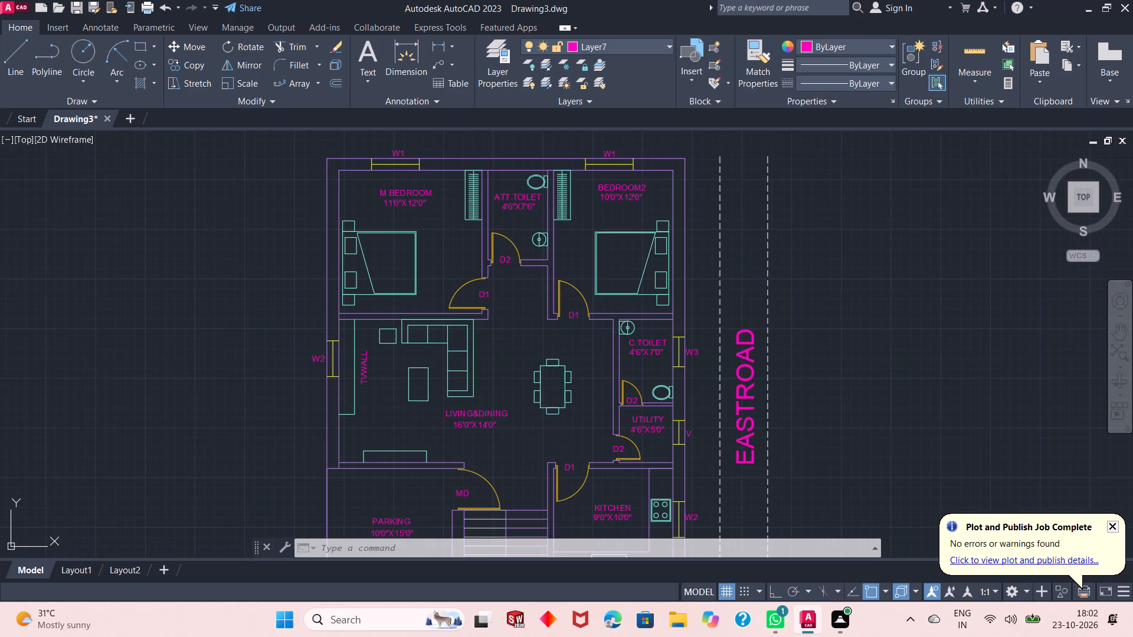
scroll(569, 201, "down", 1)
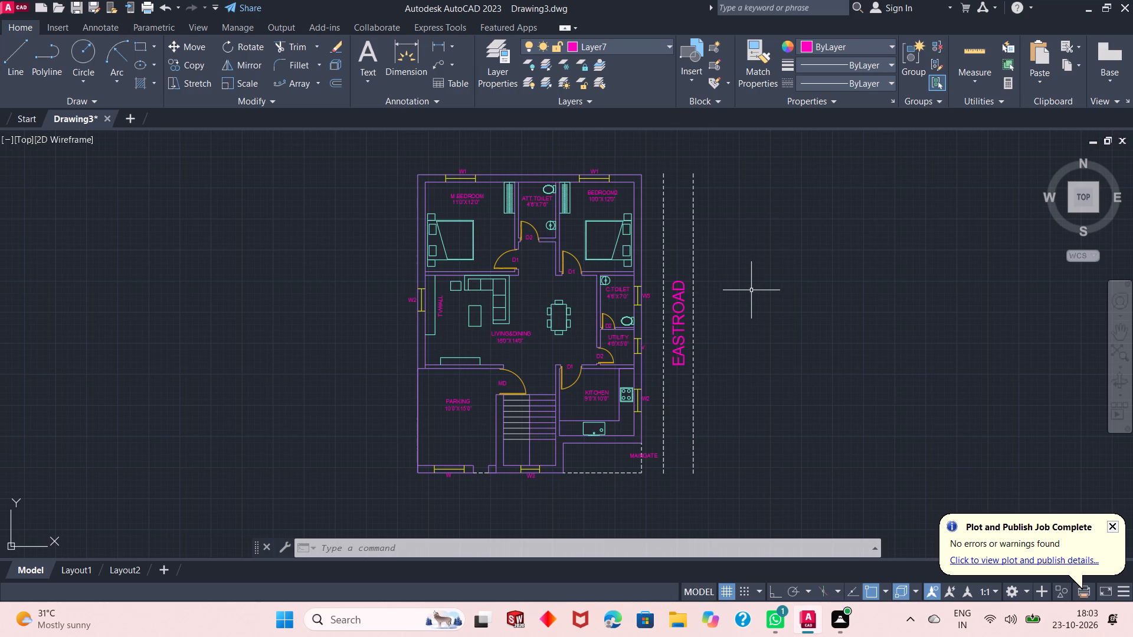
Turn off command logging with LOGFILEOFF.
left_click(368, 549)
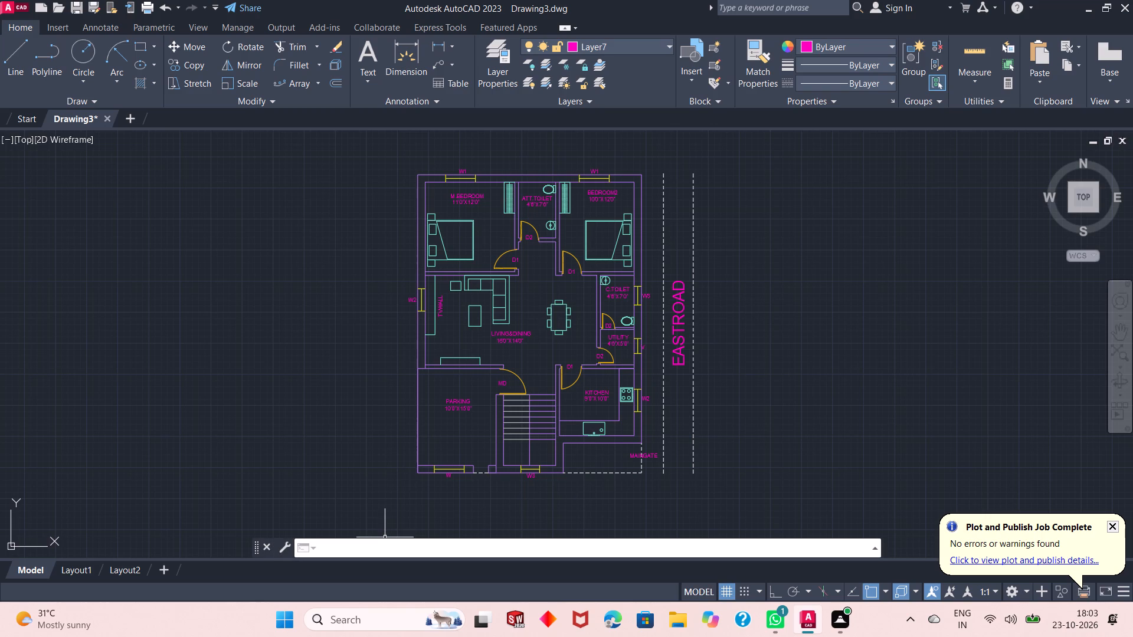
type("LOG")
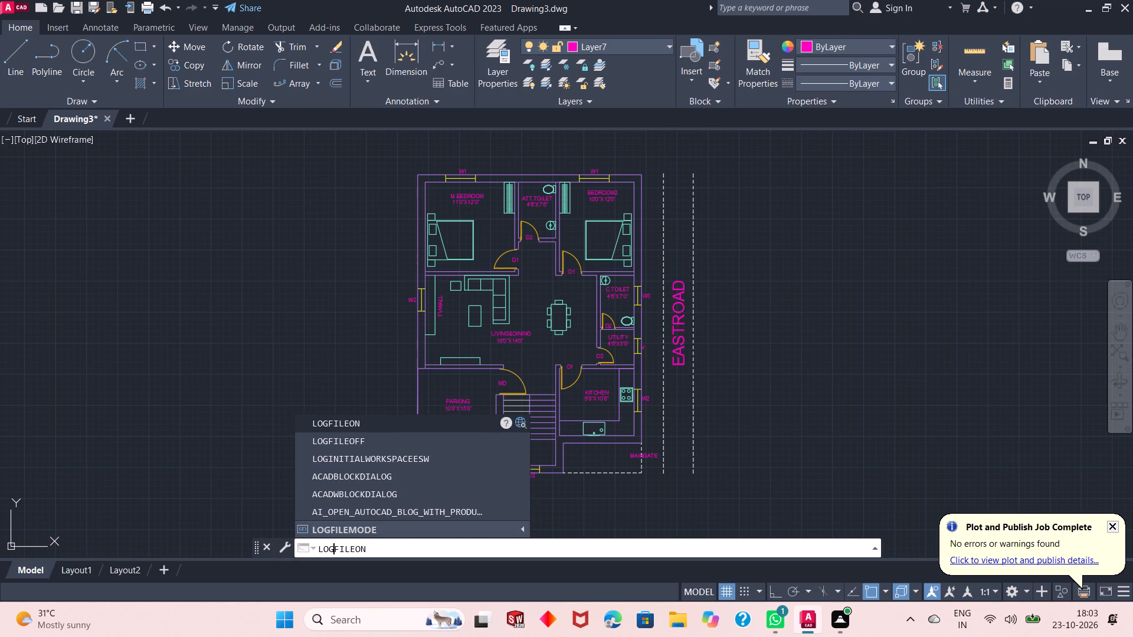
left_click(351, 443)
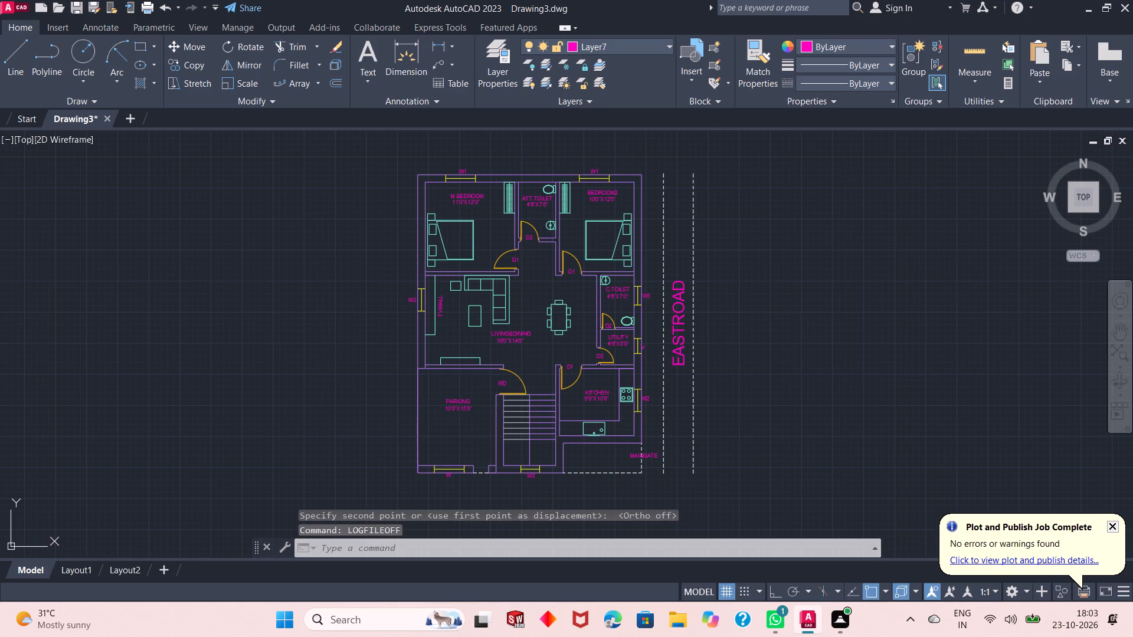
Save the drawing in the Dp AutoCAD folder as East facing 2-BHK house plan, in AutoCAD 2018 Drawing format.
key("ctrl+s")
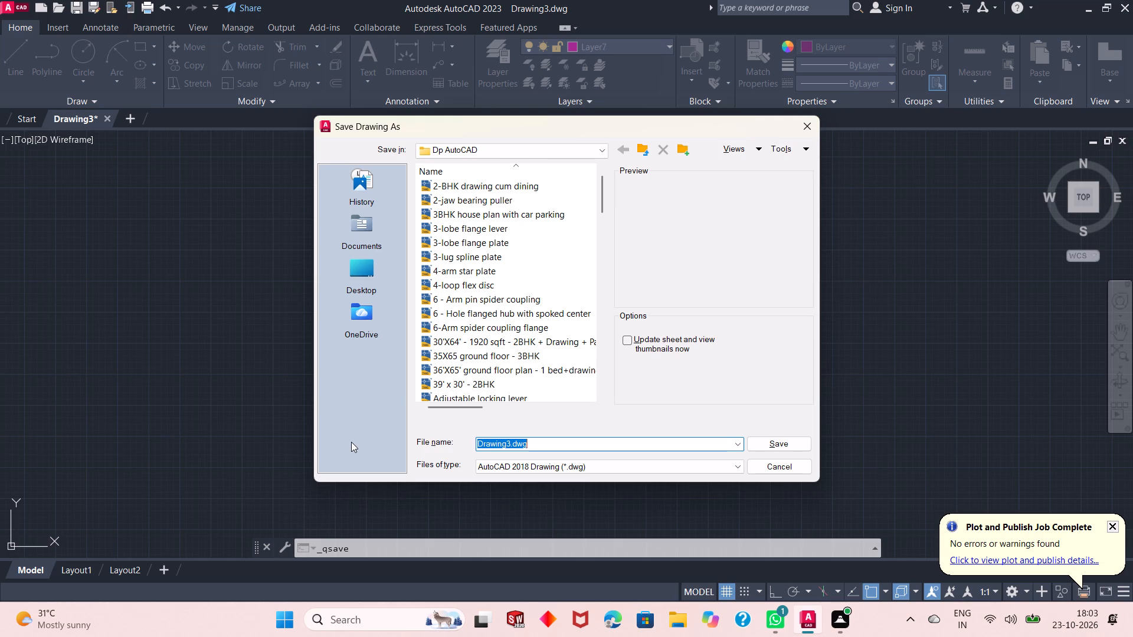
type("East")
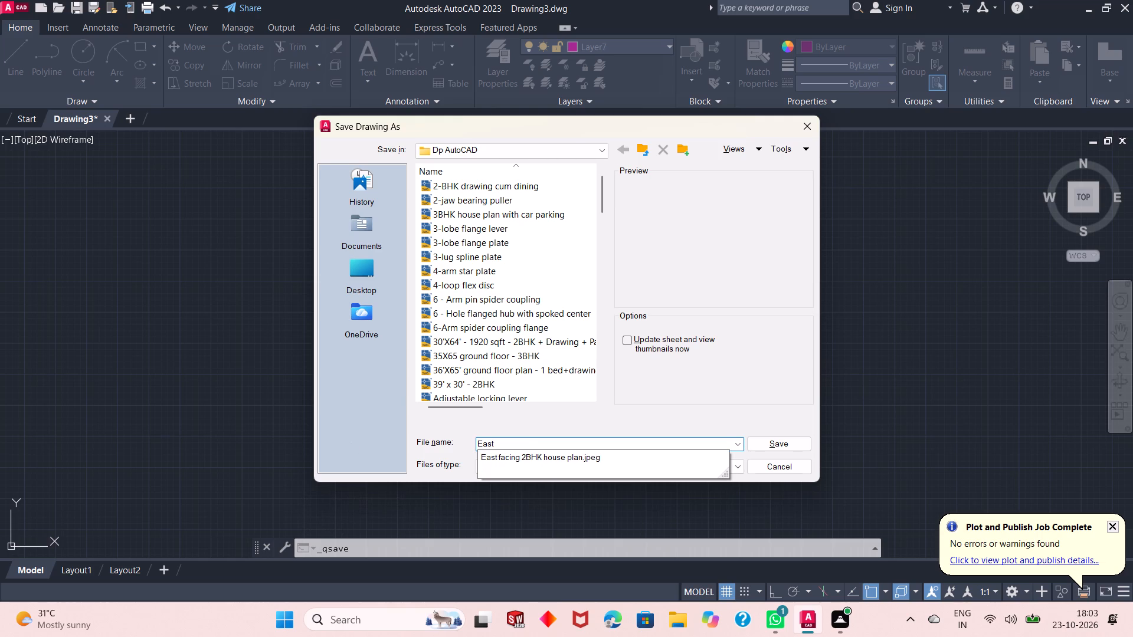
key("space")
type("facing")
key("space")
key("2")
key("minus")
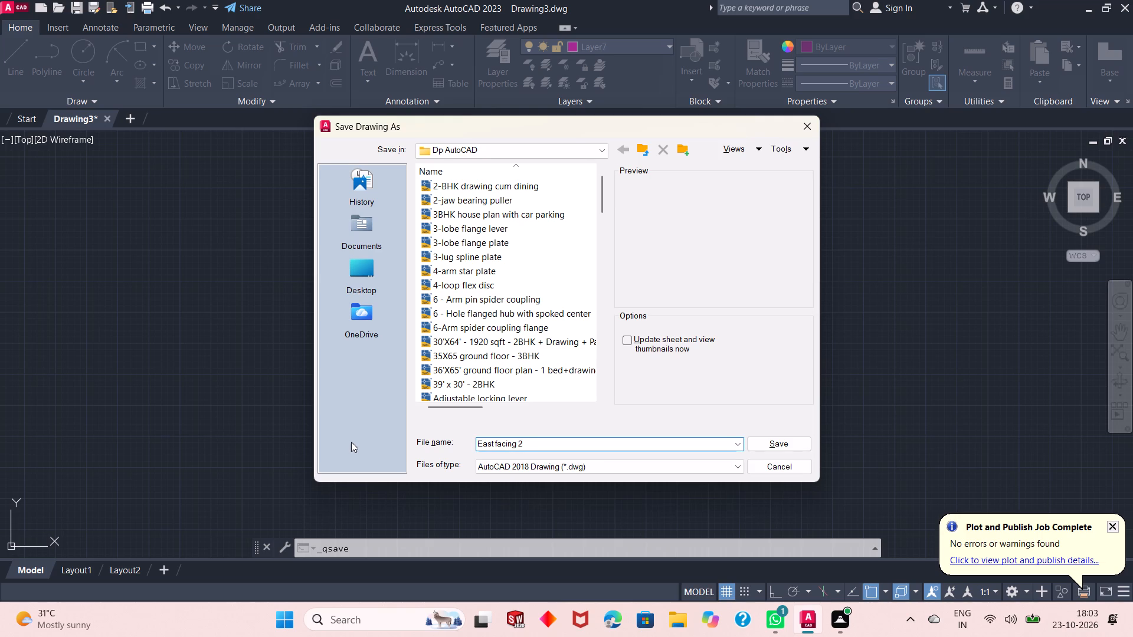
type("BHK")
key("space")
key("h")
type("ouse")
key("space")
type("plan")
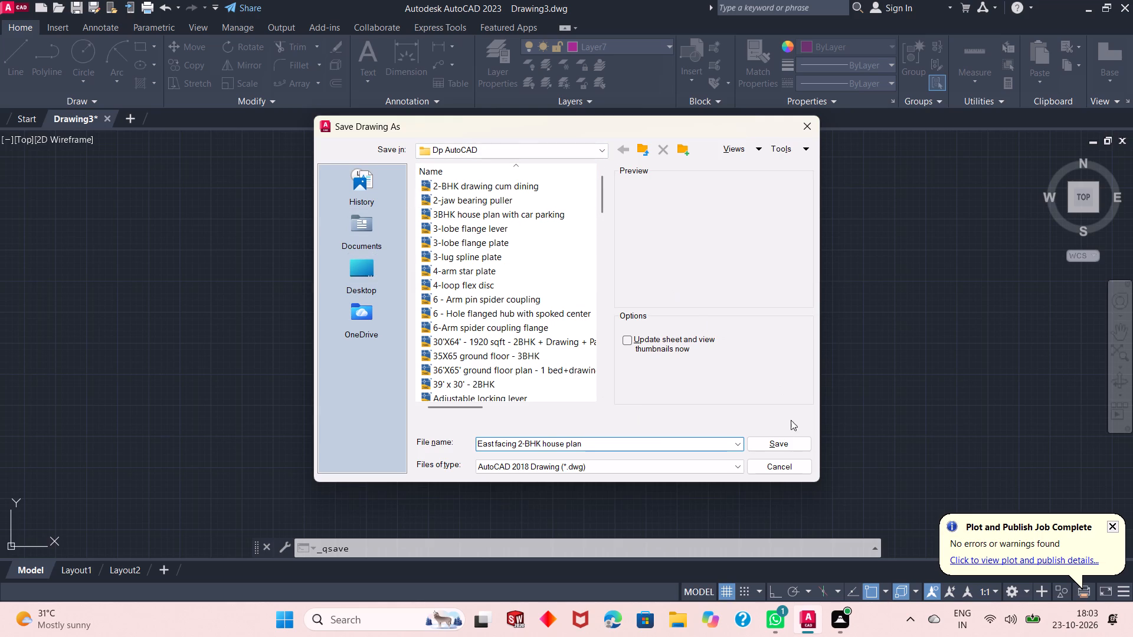
left_click(778, 442)
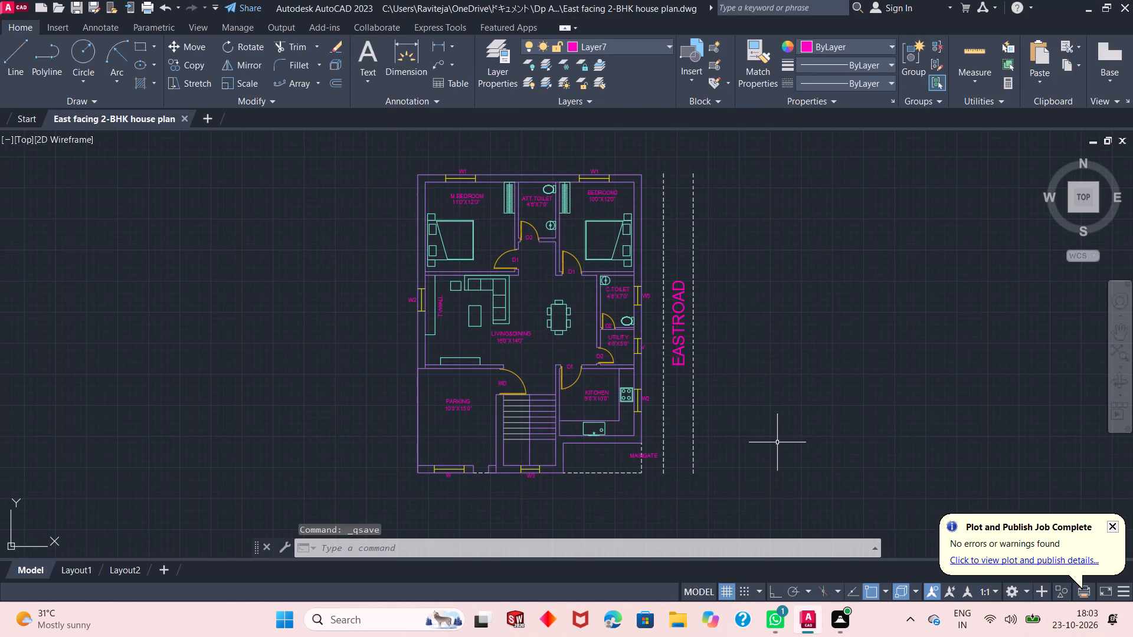
Set up a plot with DWG To PDF.pc3, ISO expand A4 (297.00 x 210.00 MM) paper, landscape orientation and the plot centred.
type("plo")
key("Return")
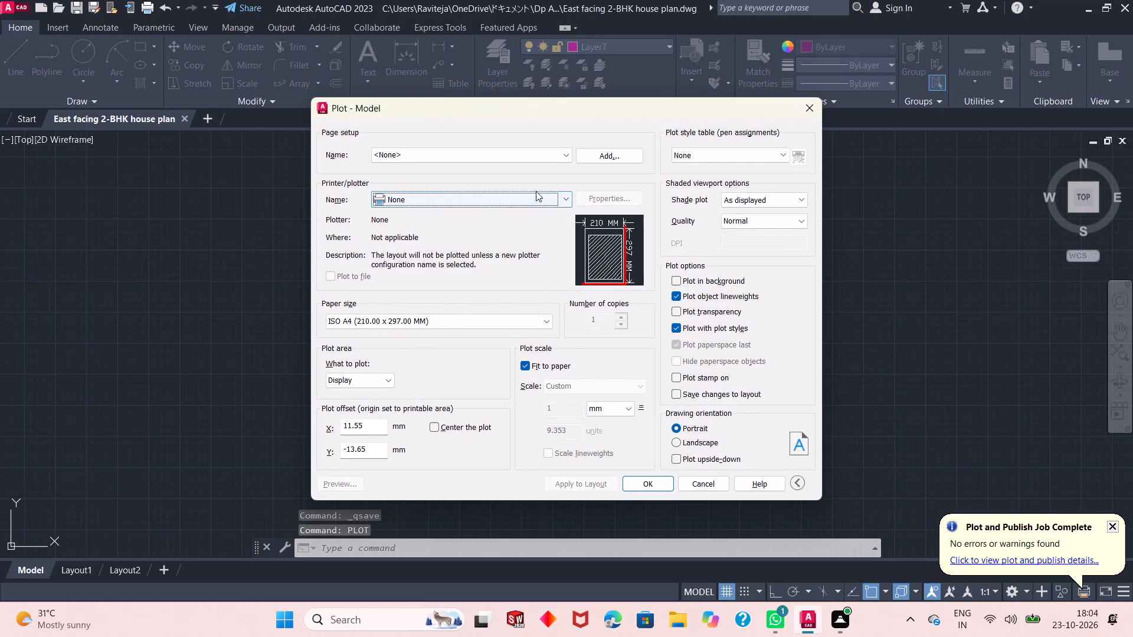
left_click(536, 191)
left_click(448, 347)
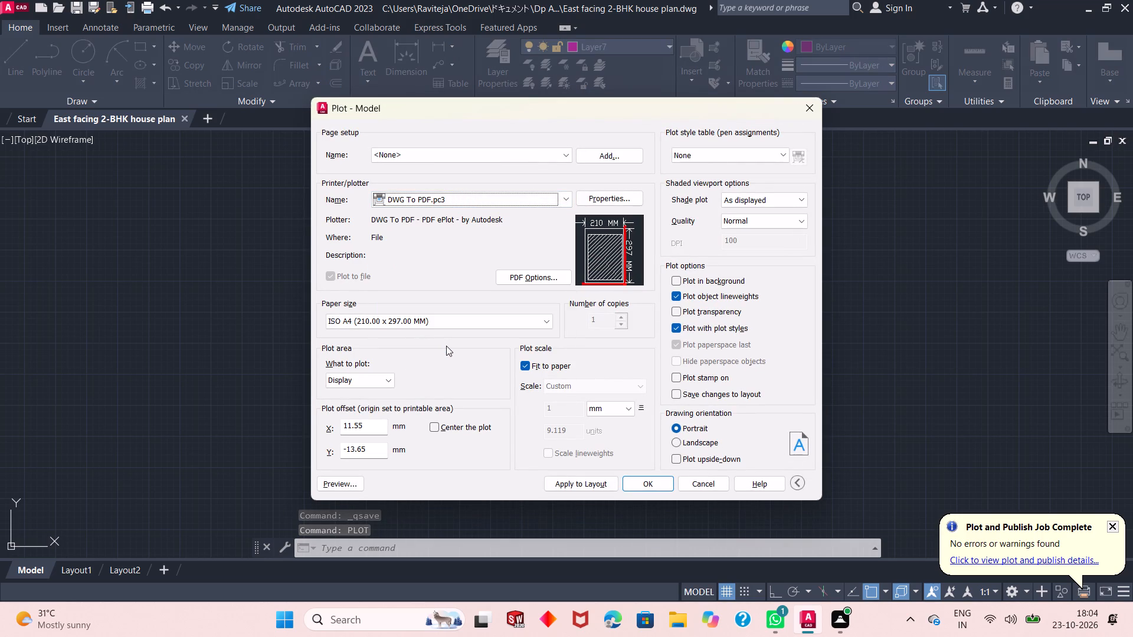
left_click(443, 321)
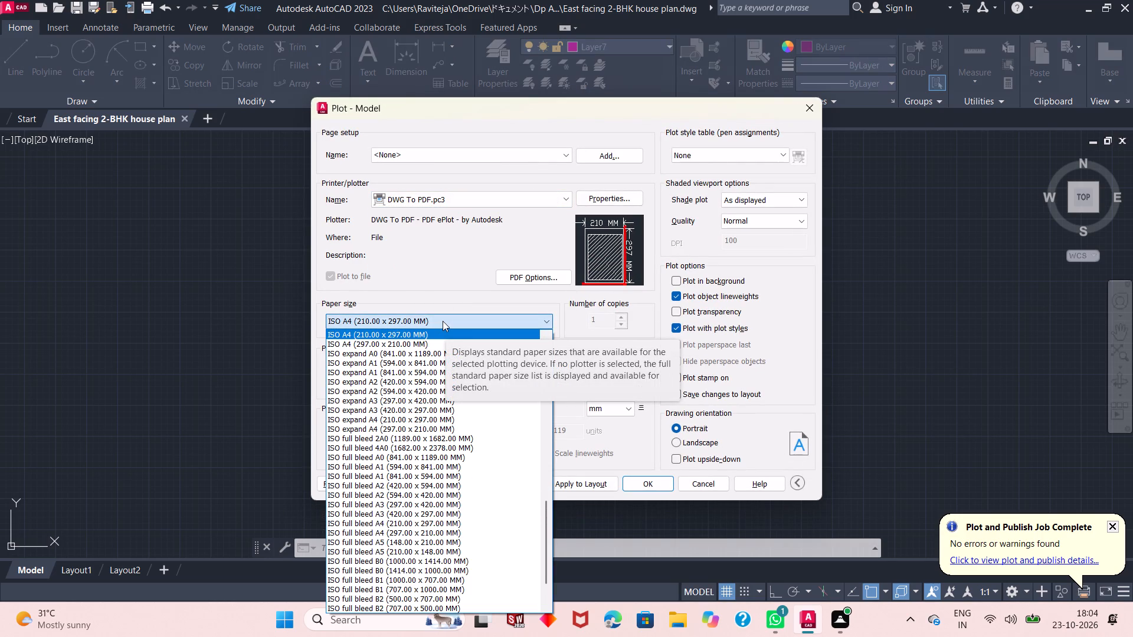
left_click(398, 426)
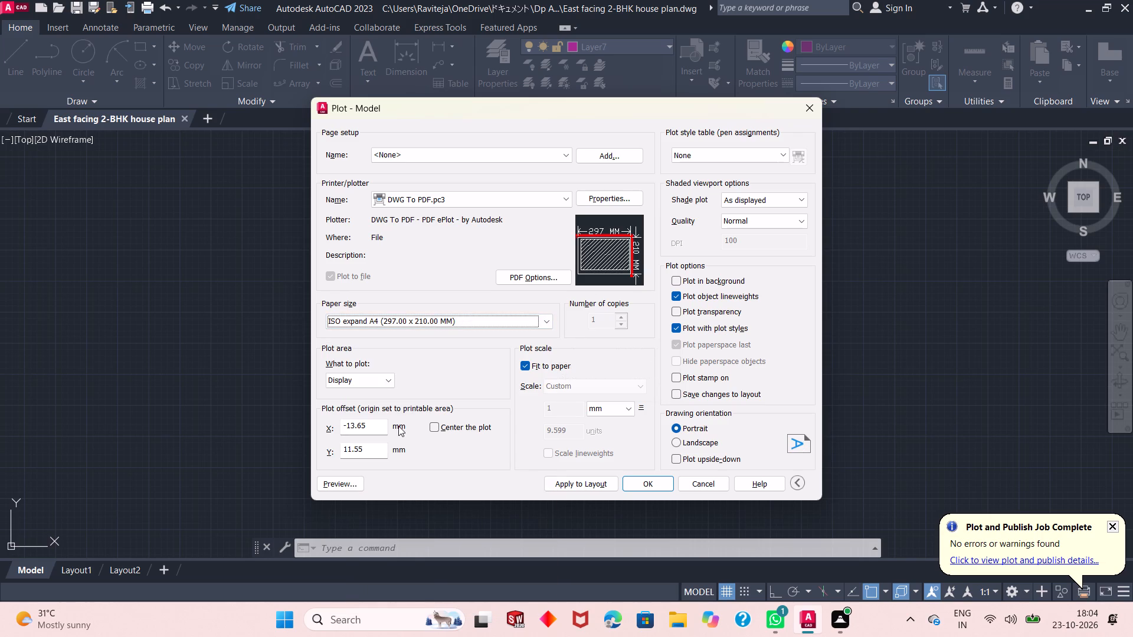
left_click(682, 443)
left_click(437, 429)
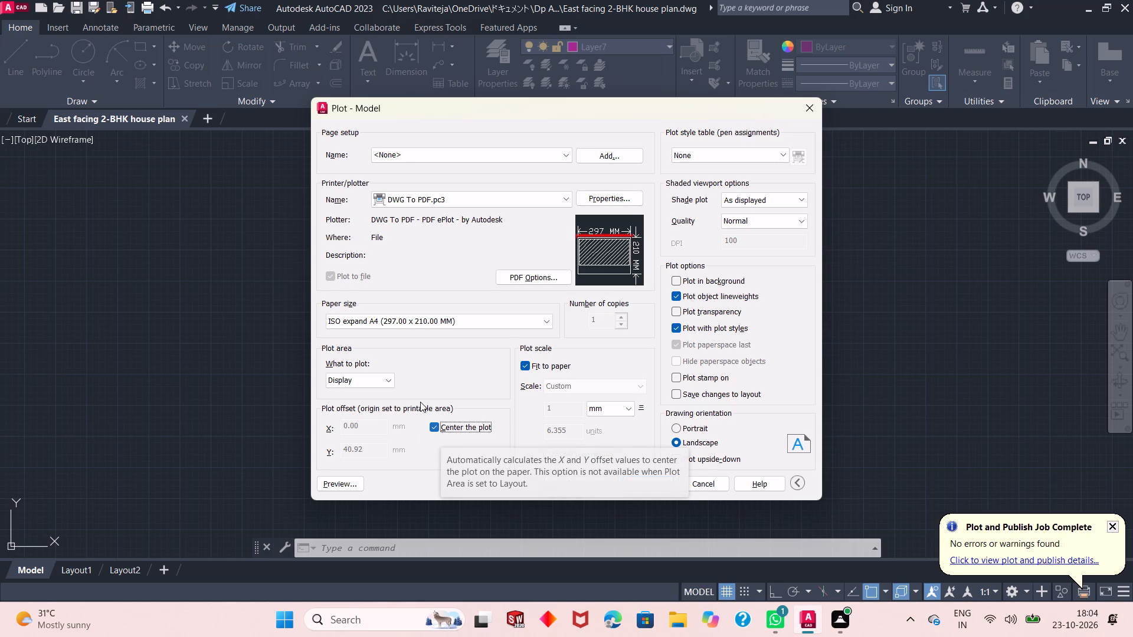
Set the plot area to a window enclosing the whole floor plan and the dashed road lines with the EASTROAD label.
left_click(374, 375)
left_click(370, 421)
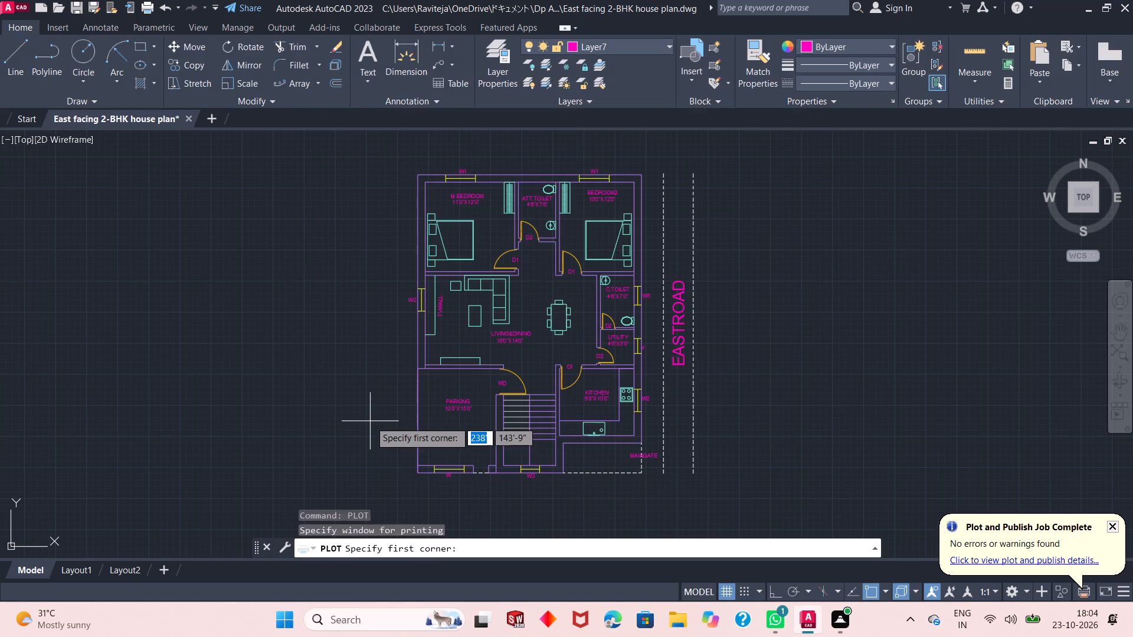
left_click(385, 150)
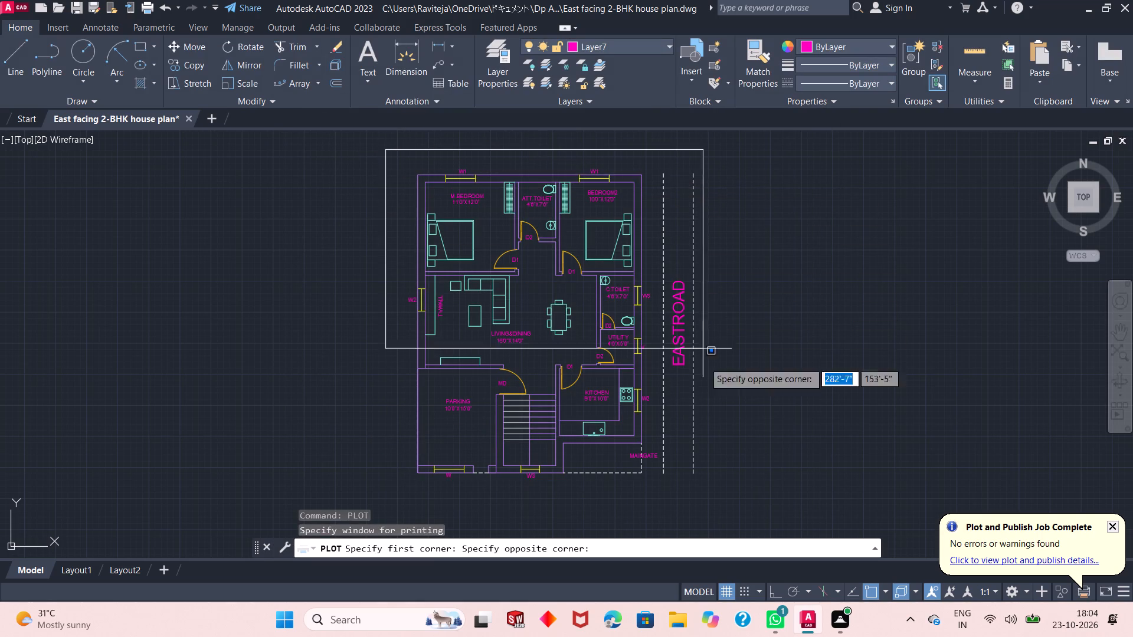
left_click(722, 512)
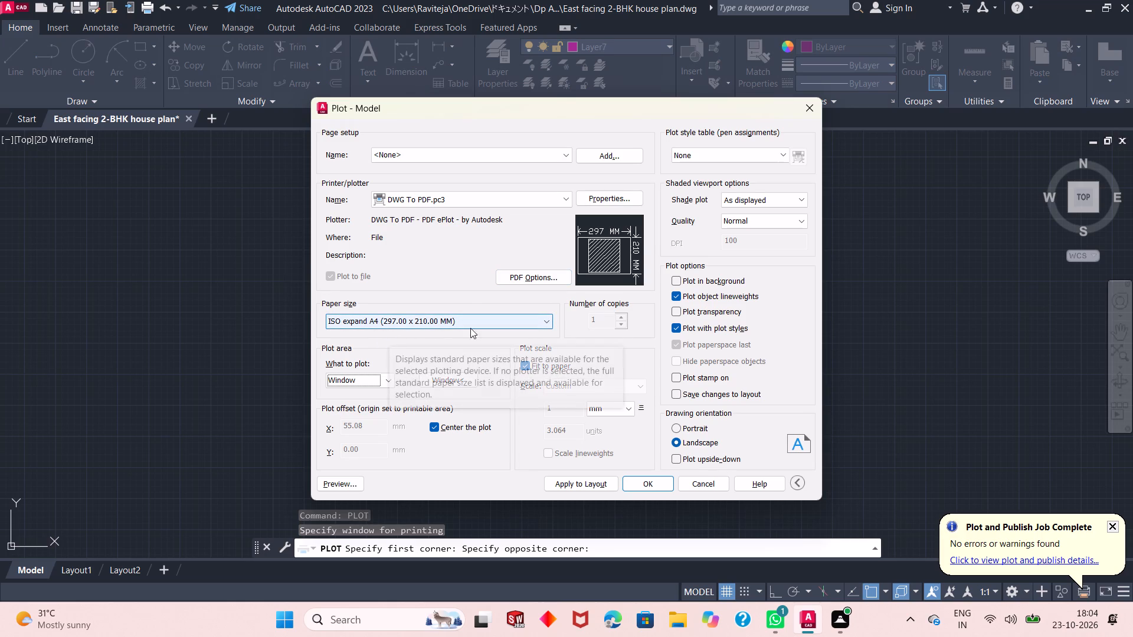
Plot the plan to East facing 2-BHK house plan-Model.pdf in the Dp AutoCAD folder and close the opened PDF.
left_click(649, 482)
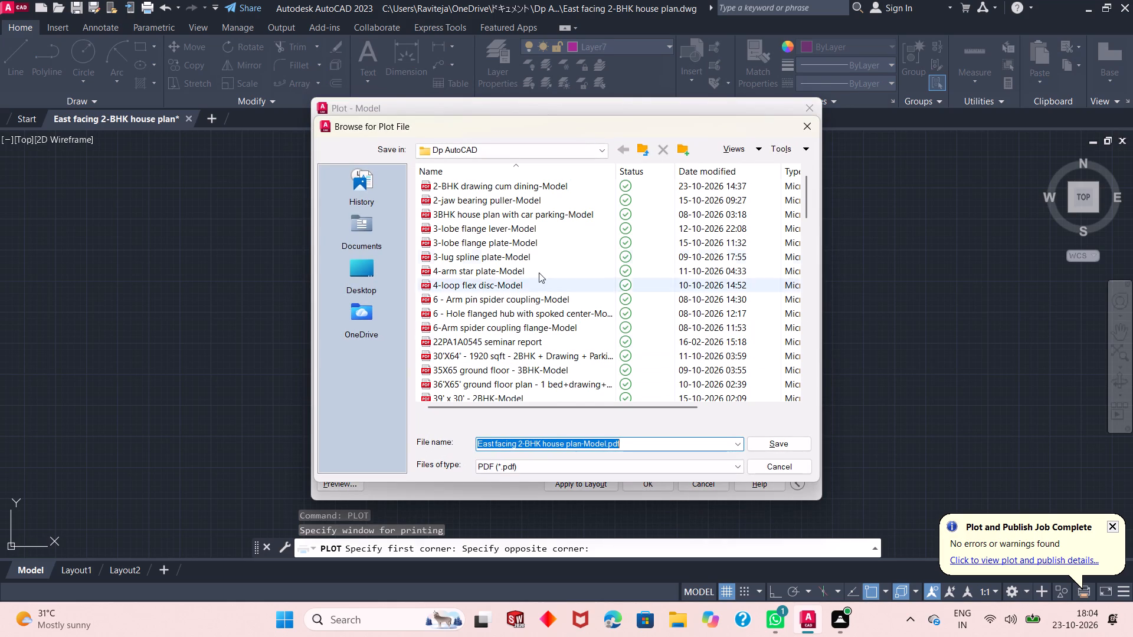
left_click(754, 441)
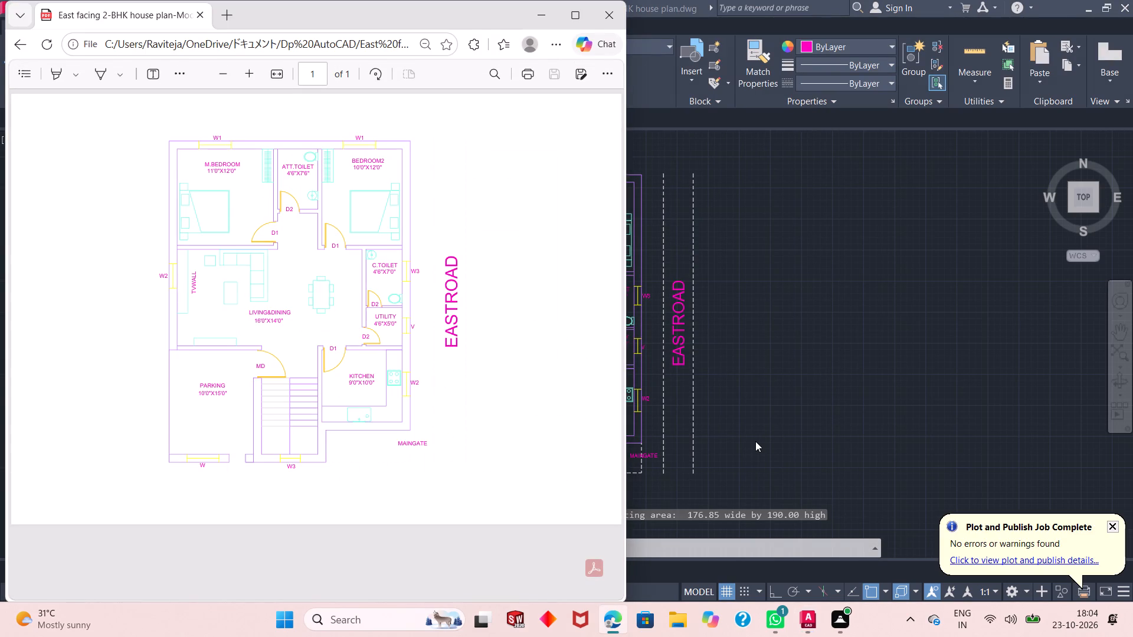
left_click(607, 20)
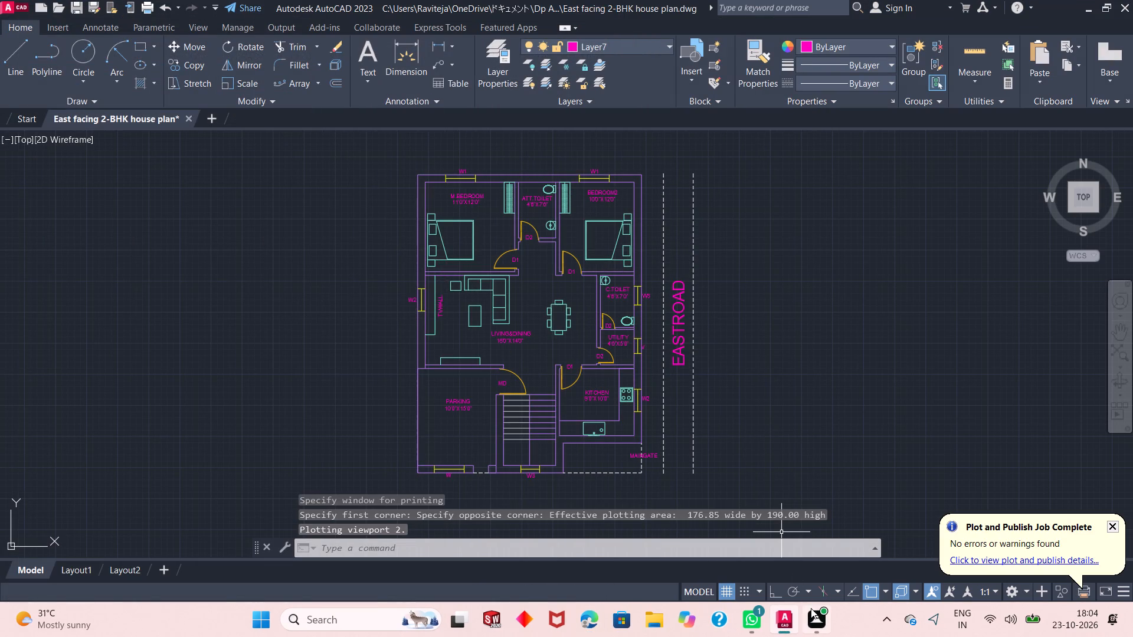